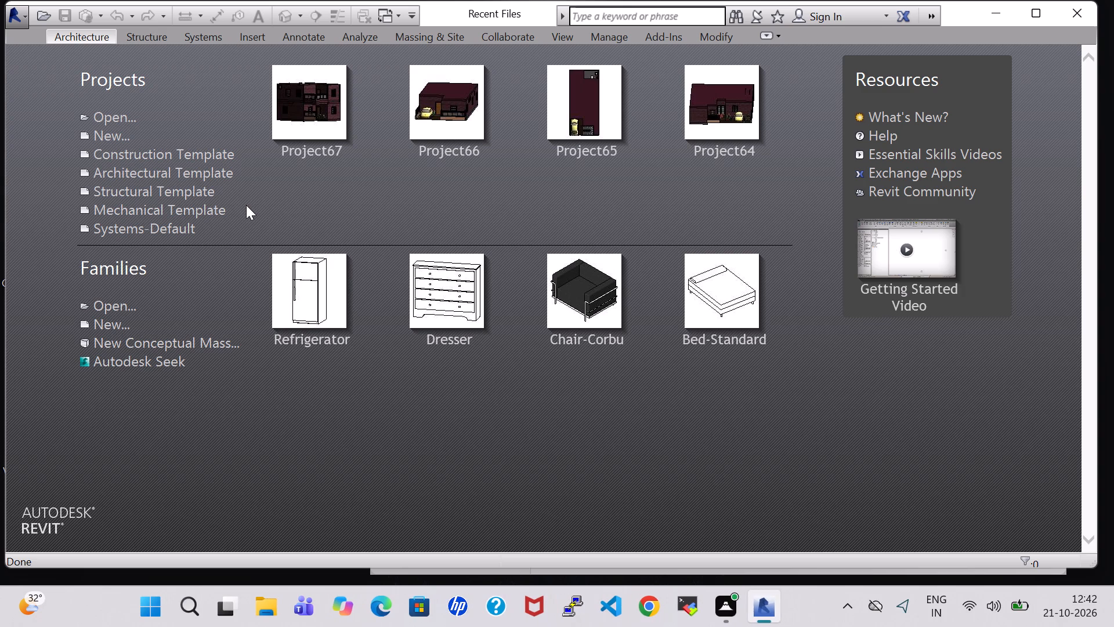
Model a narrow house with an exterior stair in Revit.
Create a new project from the Architectural Template.
click(108, 136)
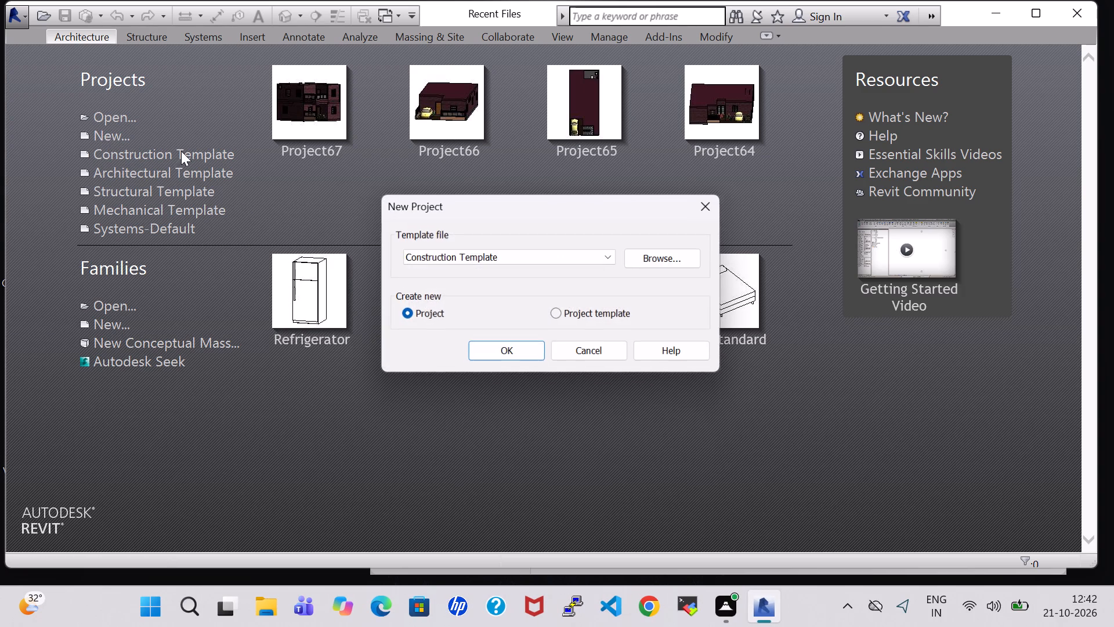
click(475, 258)
click(481, 289)
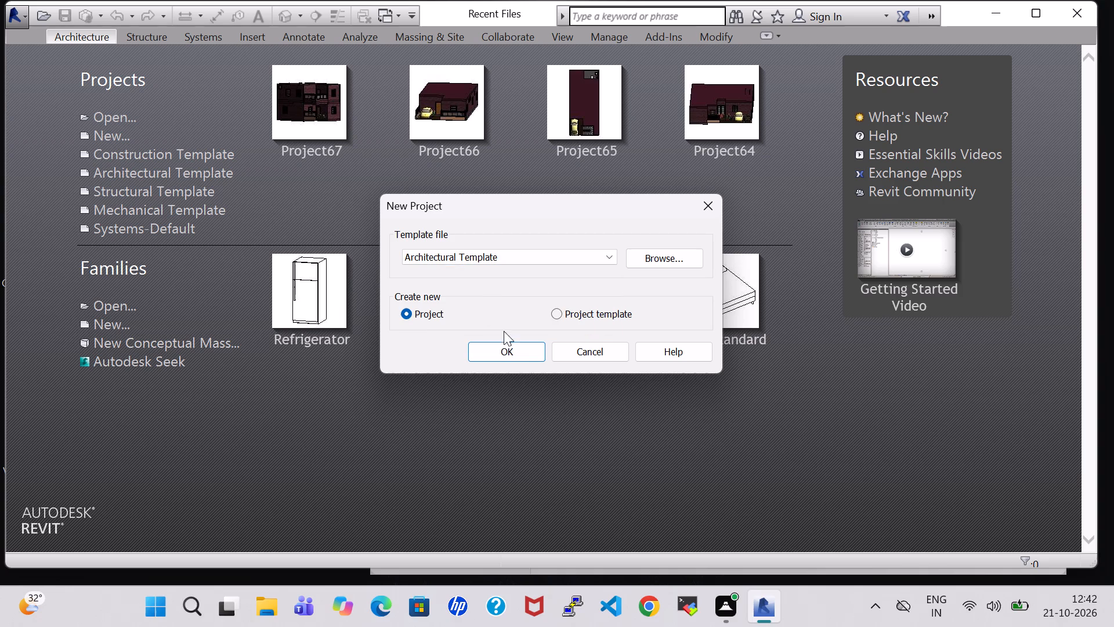
click(516, 351)
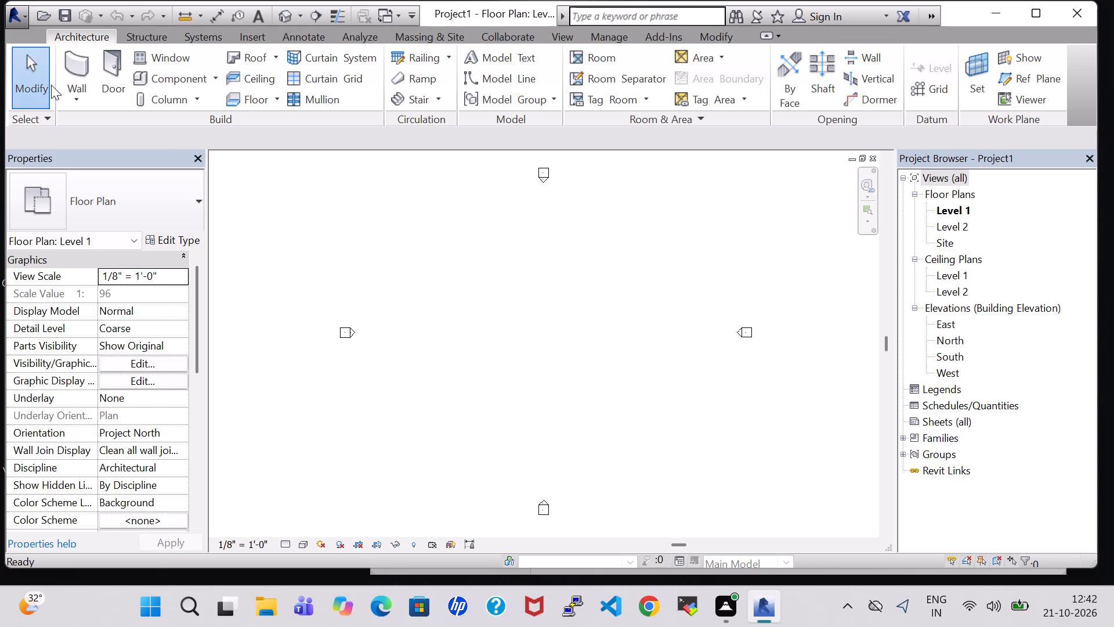
Draw a closed 20' by 50' rectangle of Generic - 8" walls with an unconnected height of 10'.
click(83, 64)
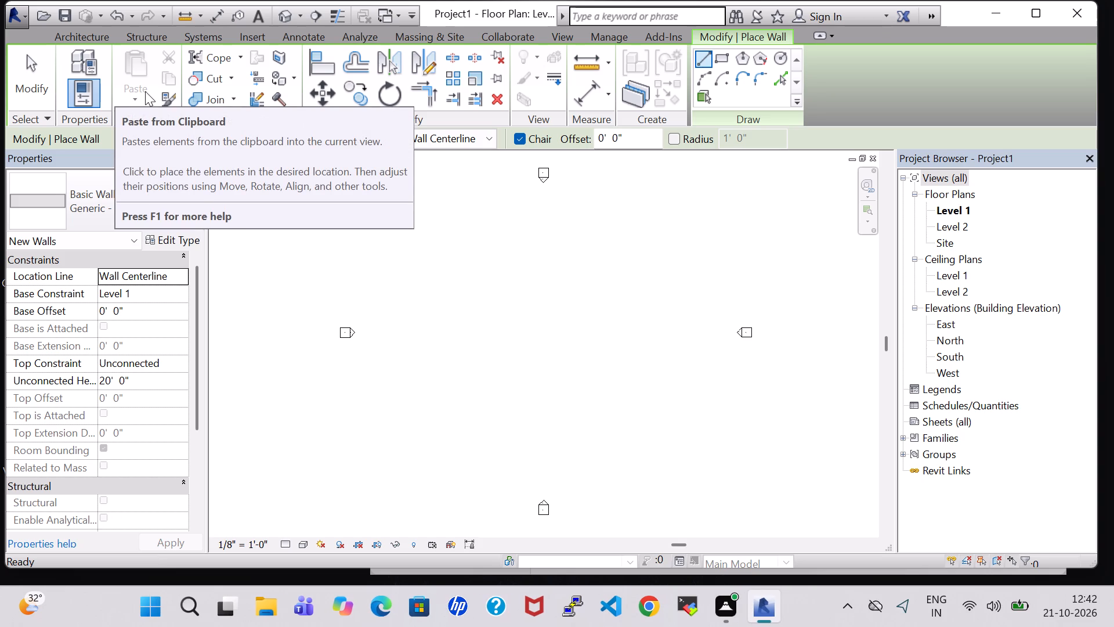
click(92, 43)
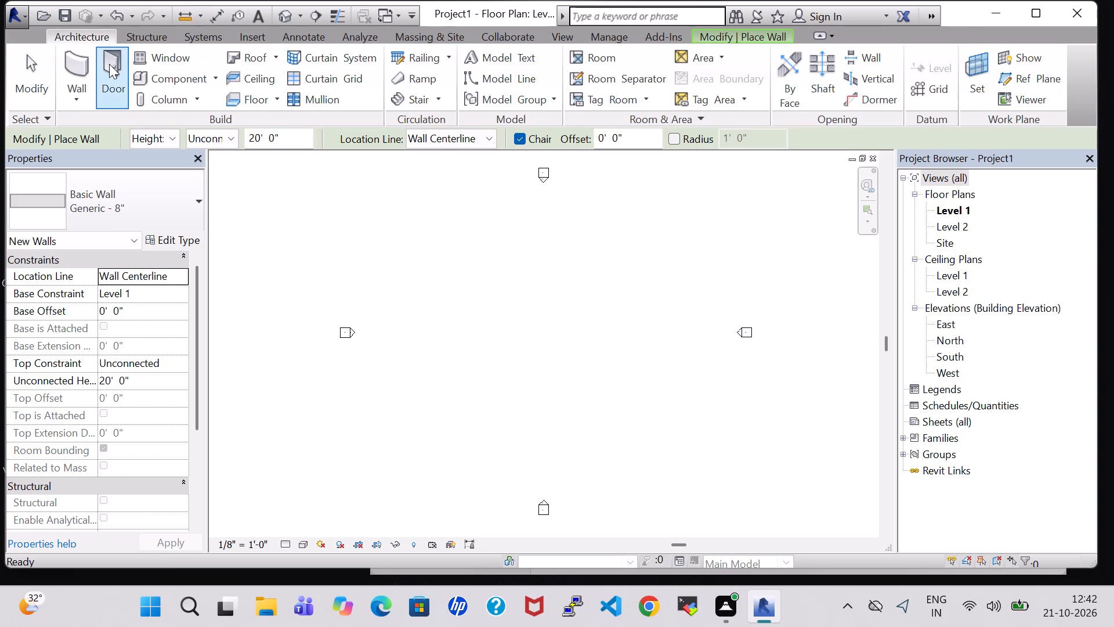
click(68, 62)
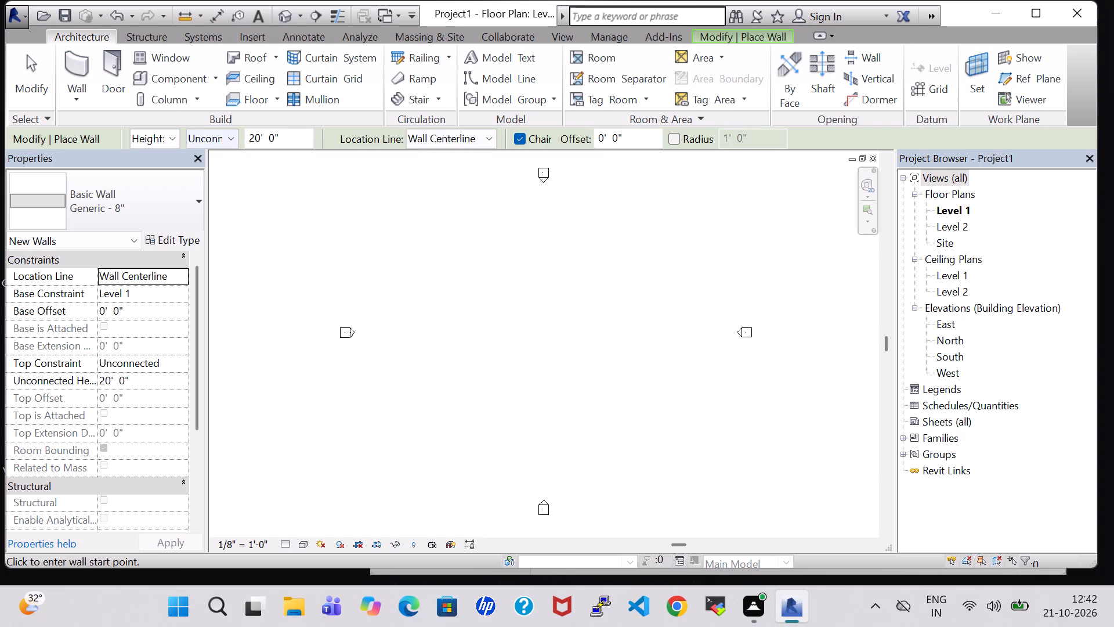
click(255, 135)
key(BackSpace)
key(1)
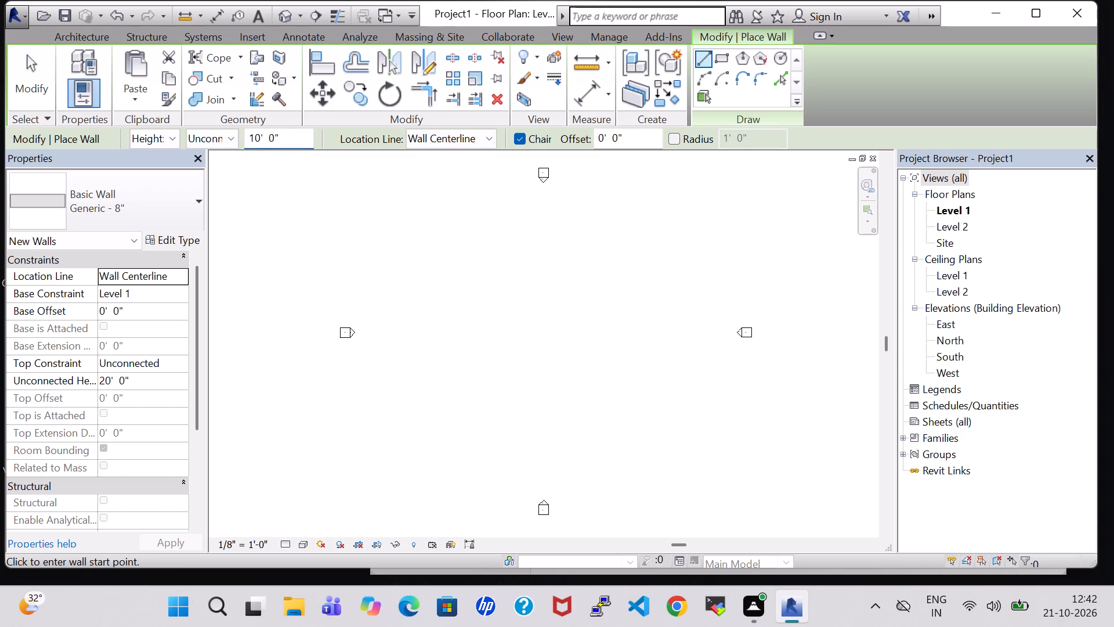
click(439, 247)
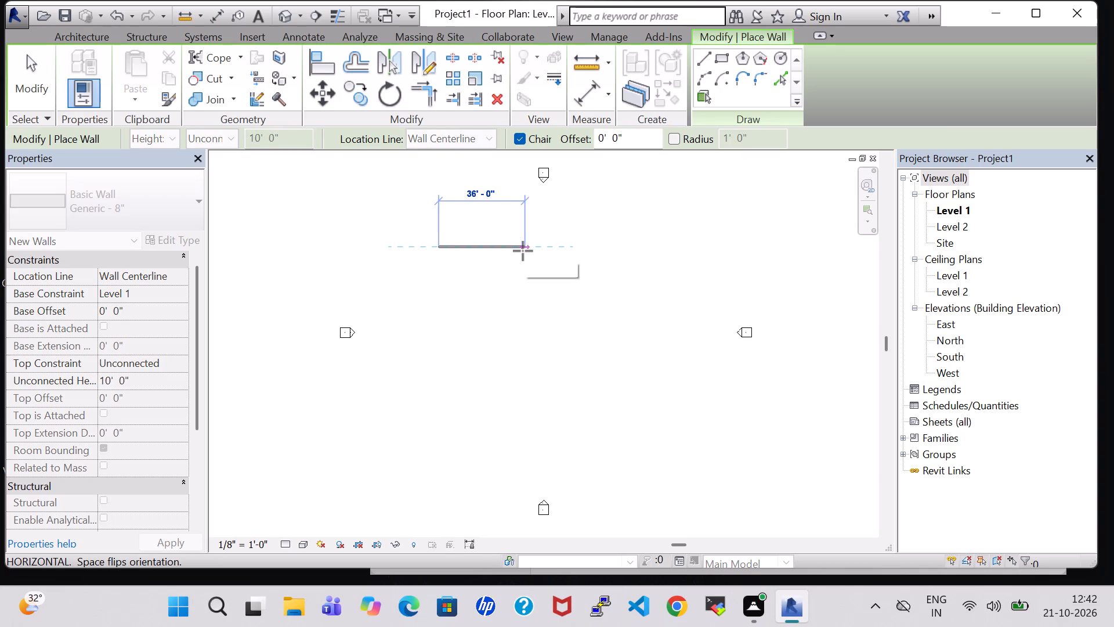
text(20)
key(Return)
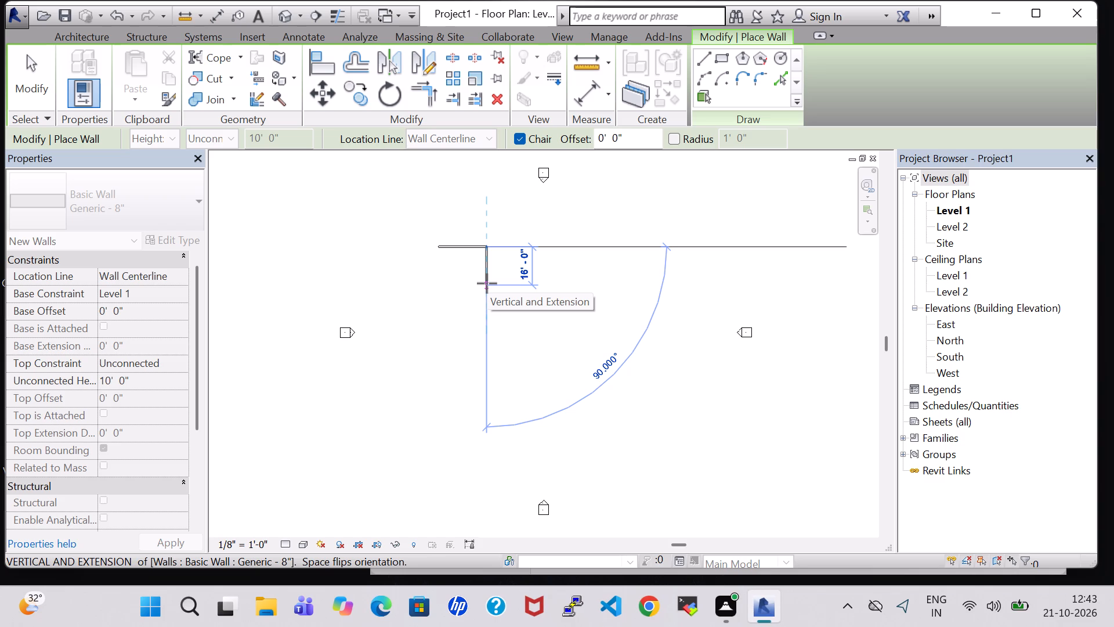
text(50)
key(Return)
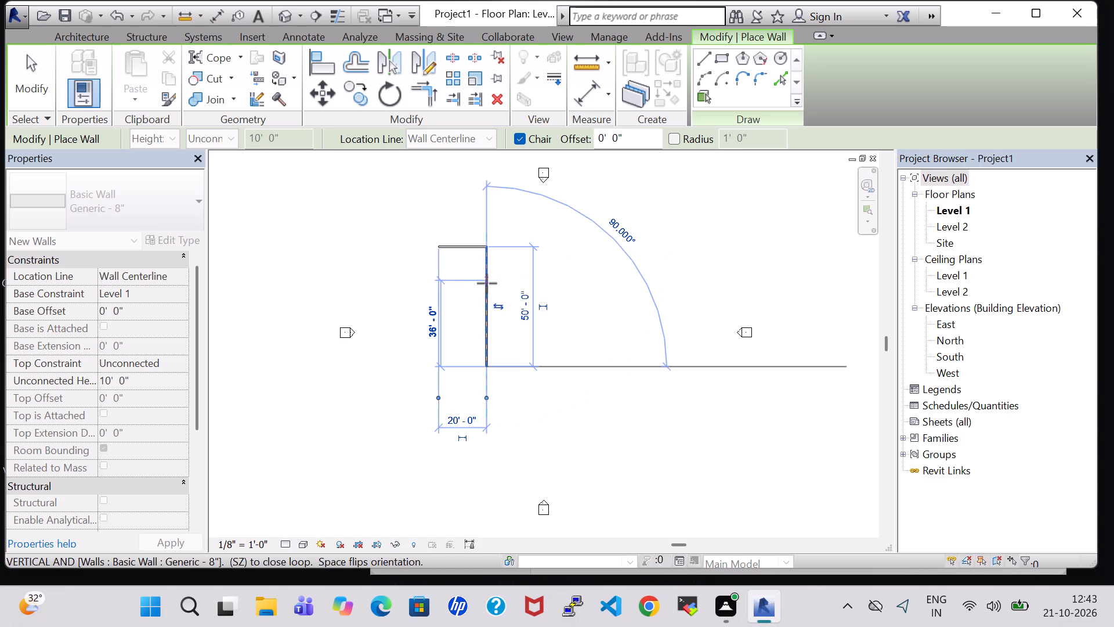
click(437, 363)
click(441, 249)
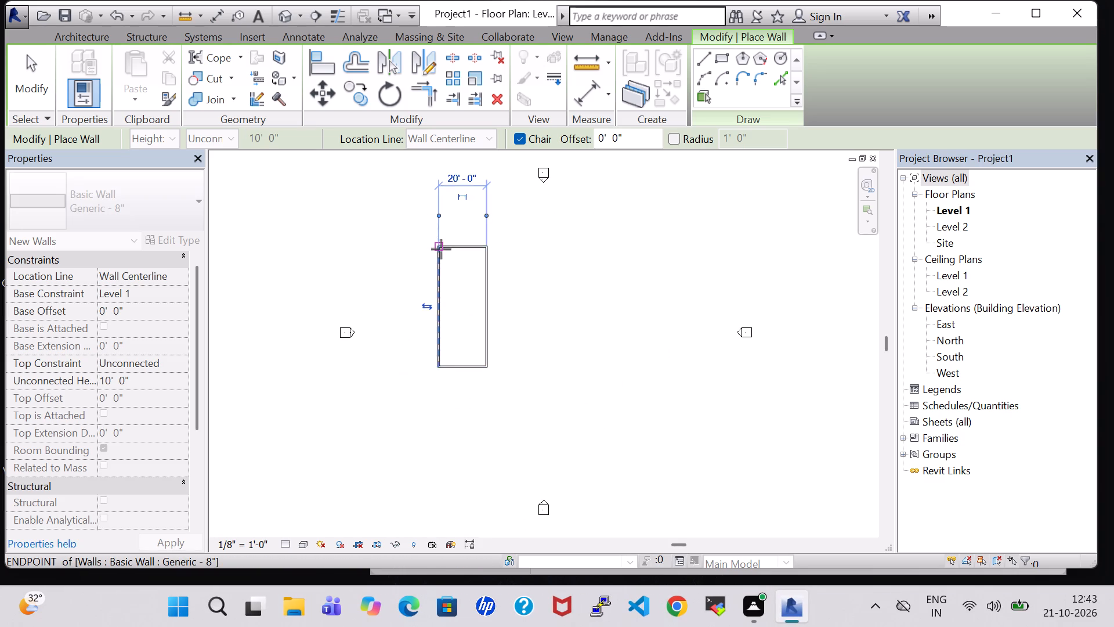
scroll(441, 249, up, 10)
key(Escape)
key(Escape)
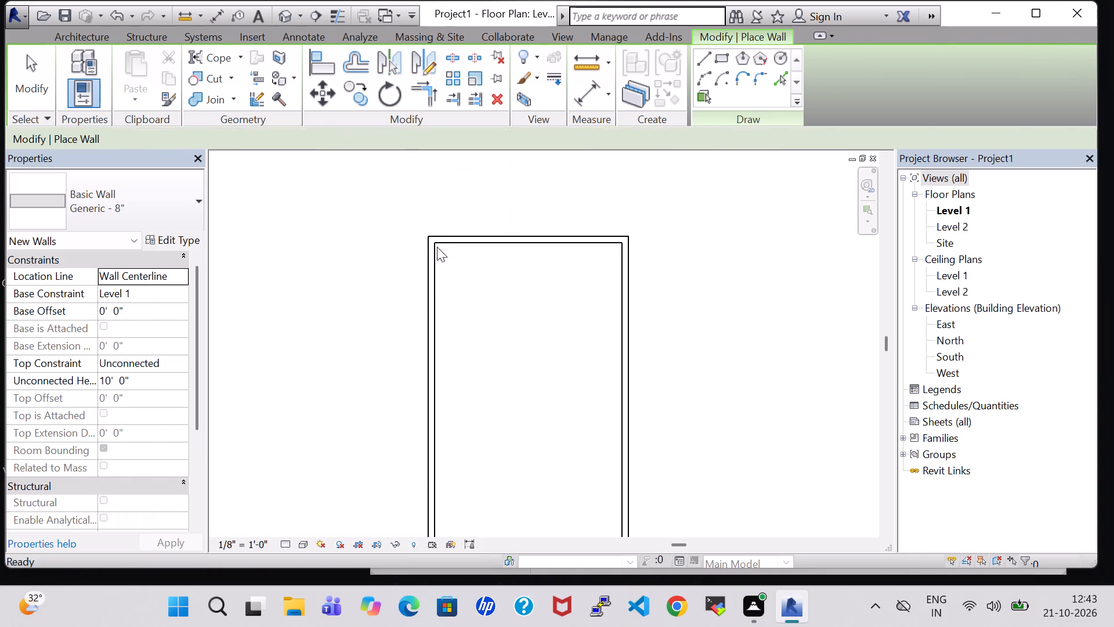
Draw a vertical partition about 23'-2" long down from the top wall, starting 10' from its left corner.
middle_click(469, 274)
scroll(560, 261, down, 1)
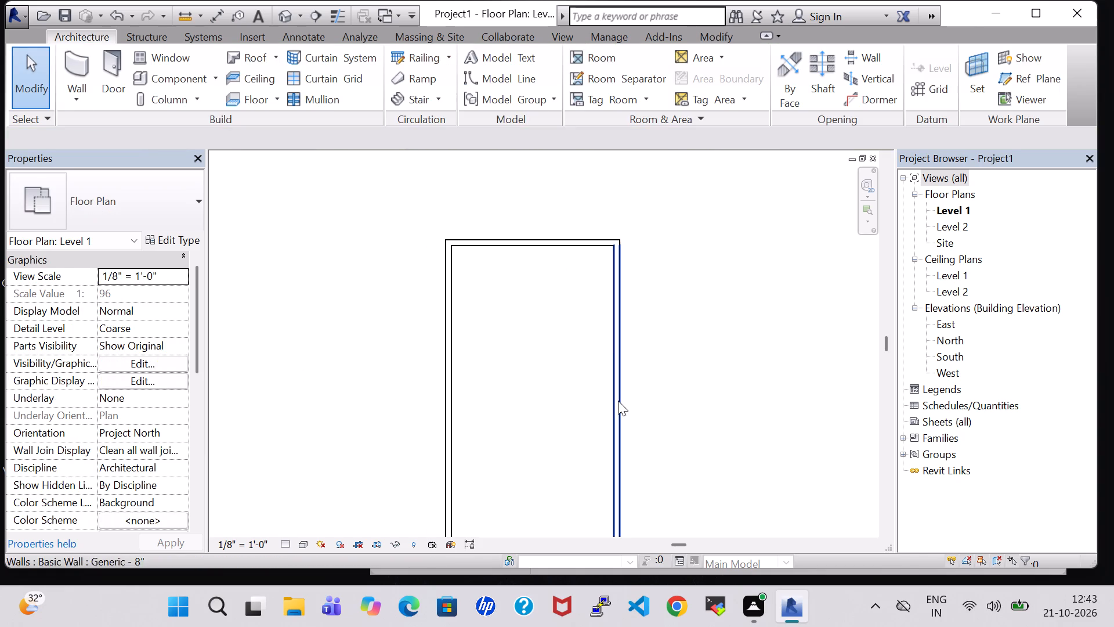
middle_drag(618, 401, 630, 327)
scroll(631, 329, down, 1)
middle_drag(656, 351, 659, 321)
click(70, 66)
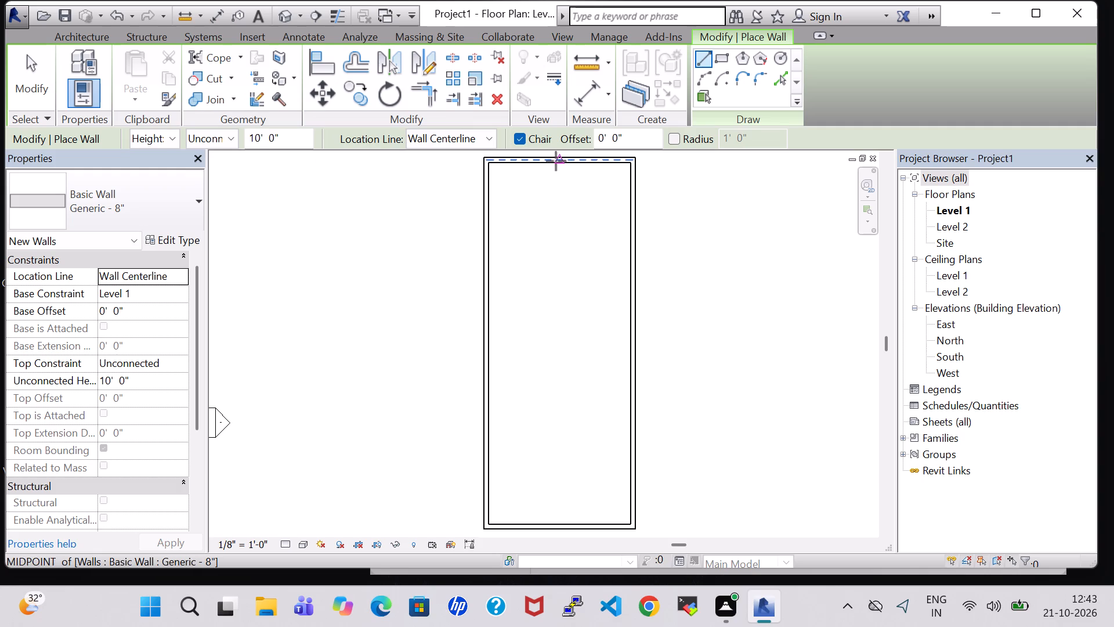
middle_drag(556, 161, 544, 219)
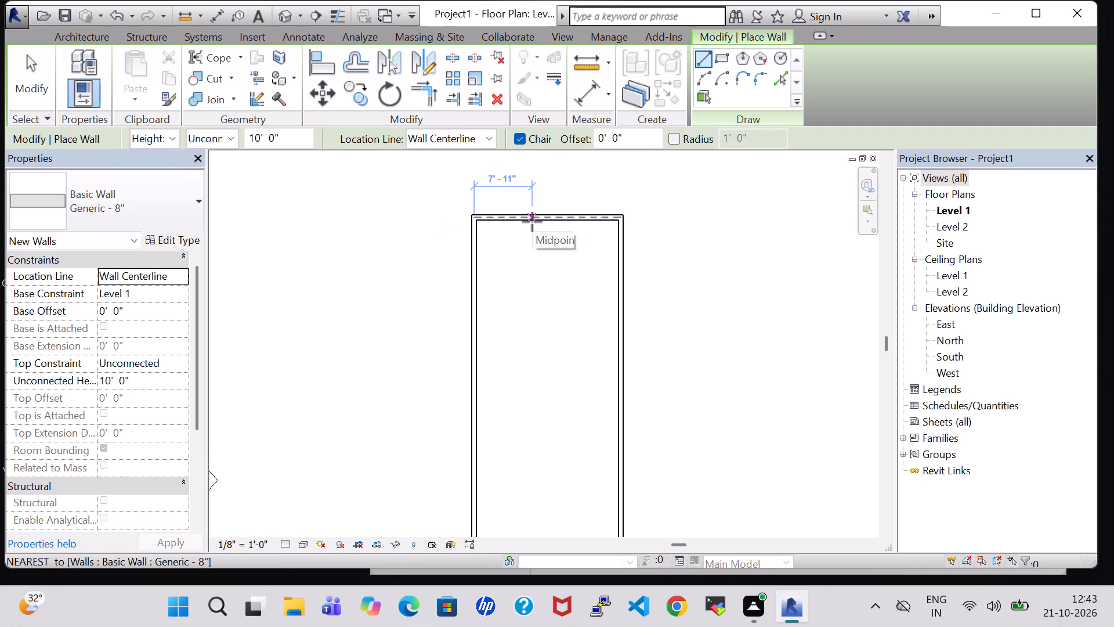
text(10)
key(Return)
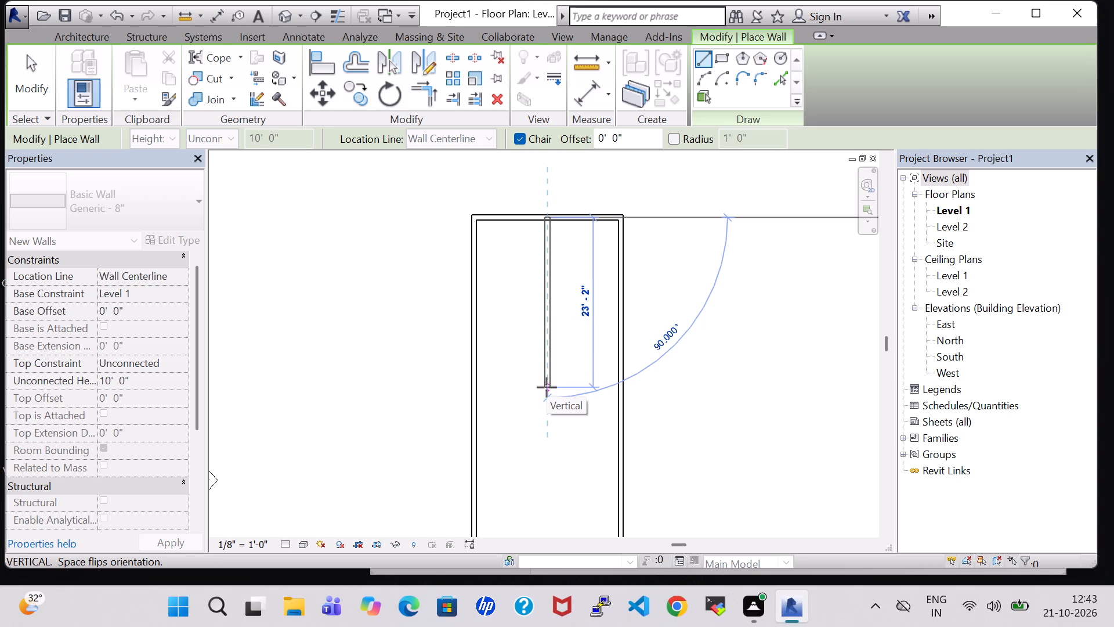
click(547, 387)
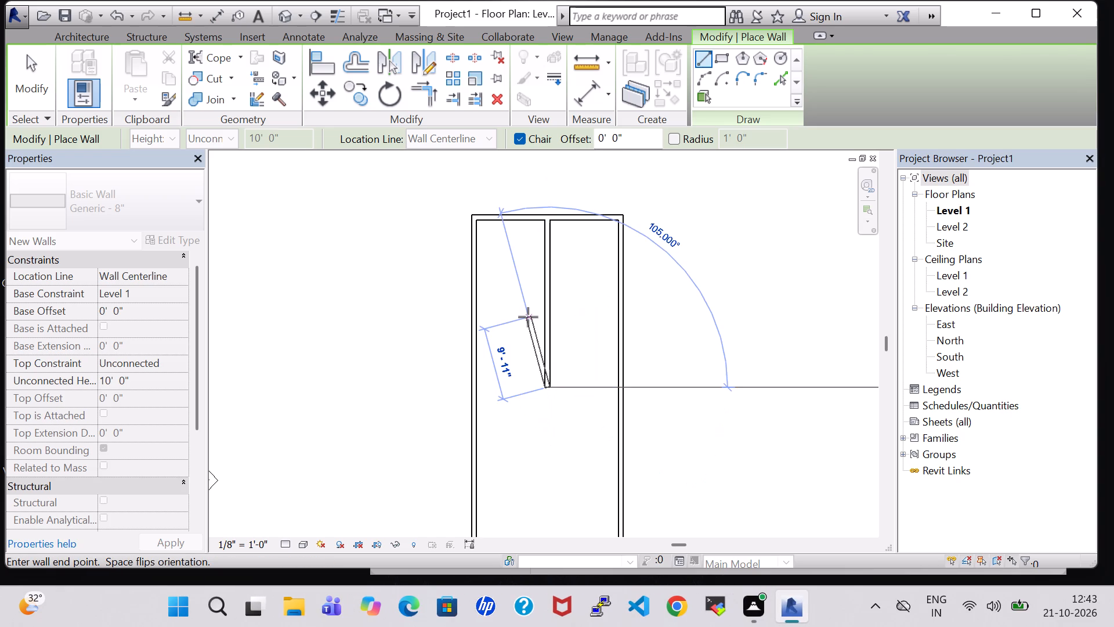
key(Escape)
key(Escape)
Draw two cross walls from the central partition to the right outer wall, about 4'-1" below the top wall and at the partition's lower end.
click(75, 62)
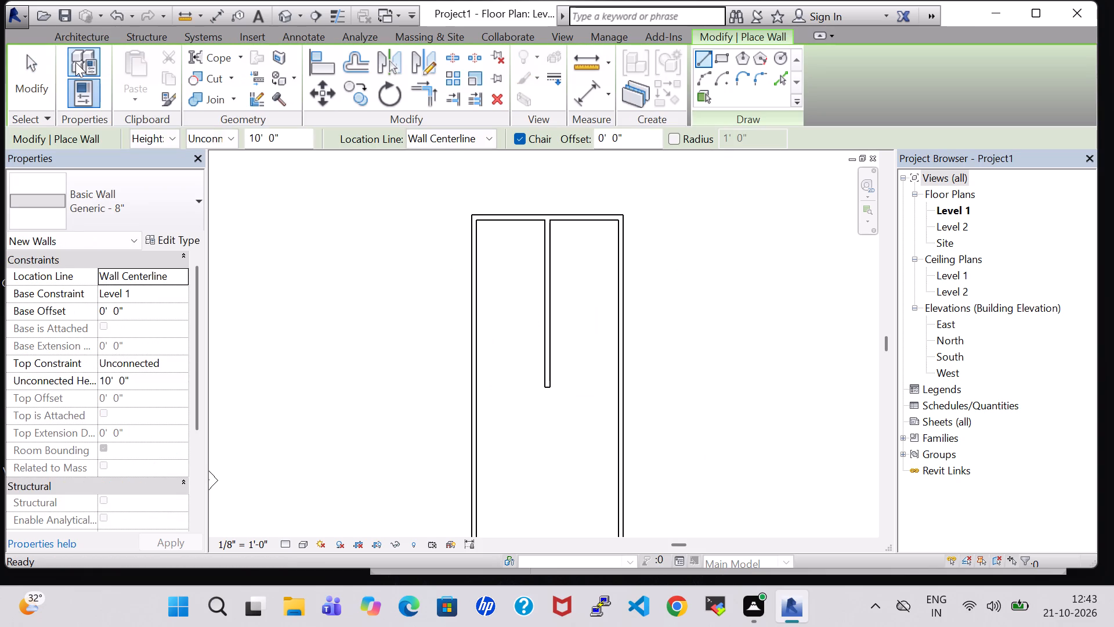
click(547, 247)
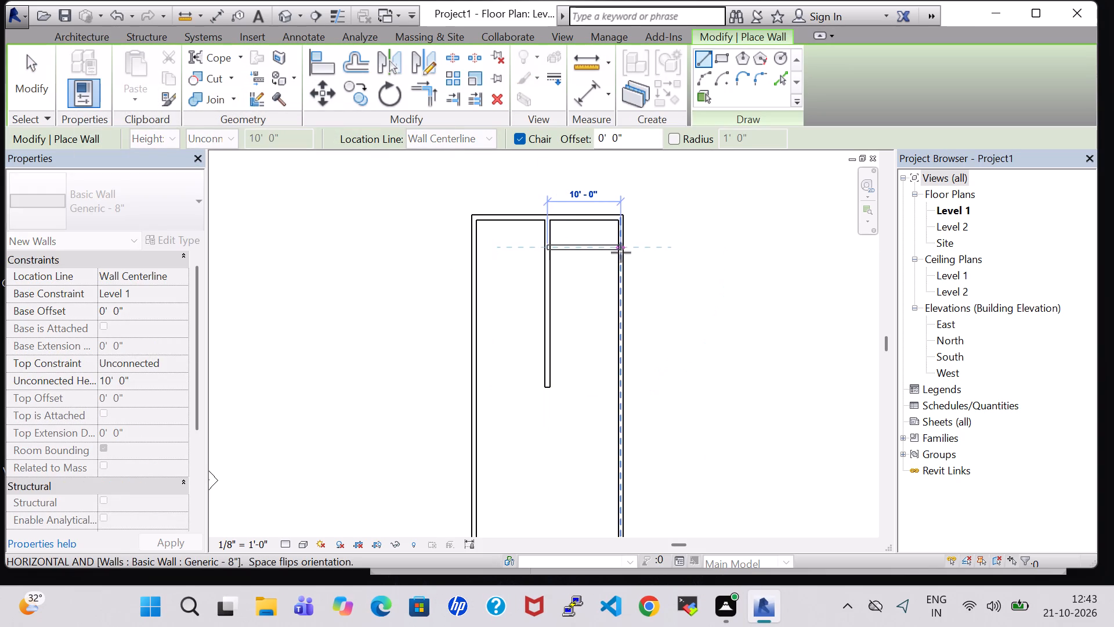
click(621, 253)
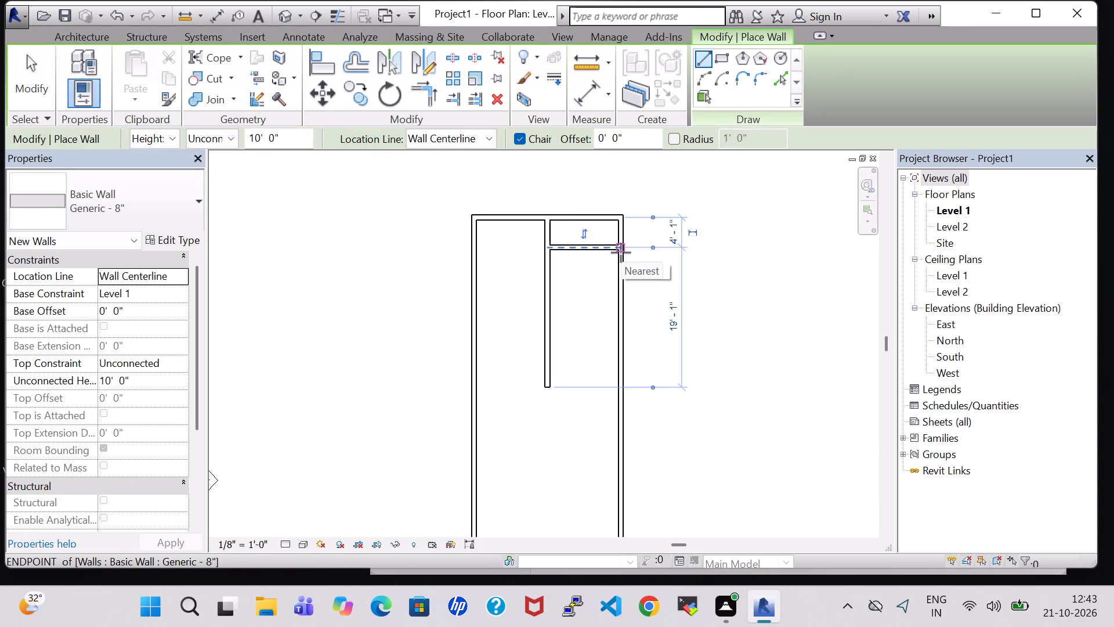
click(549, 385)
click(621, 384)
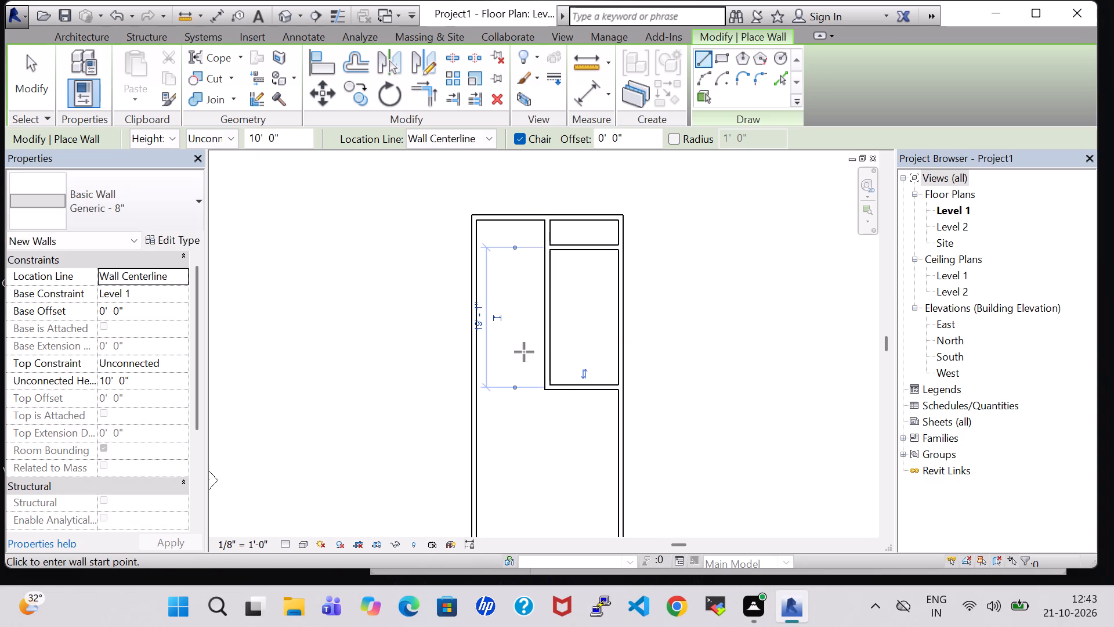
Draw a cross wall from the left outer wall to the central partition, about 5'-4" above the partition's lower end.
click(475, 348)
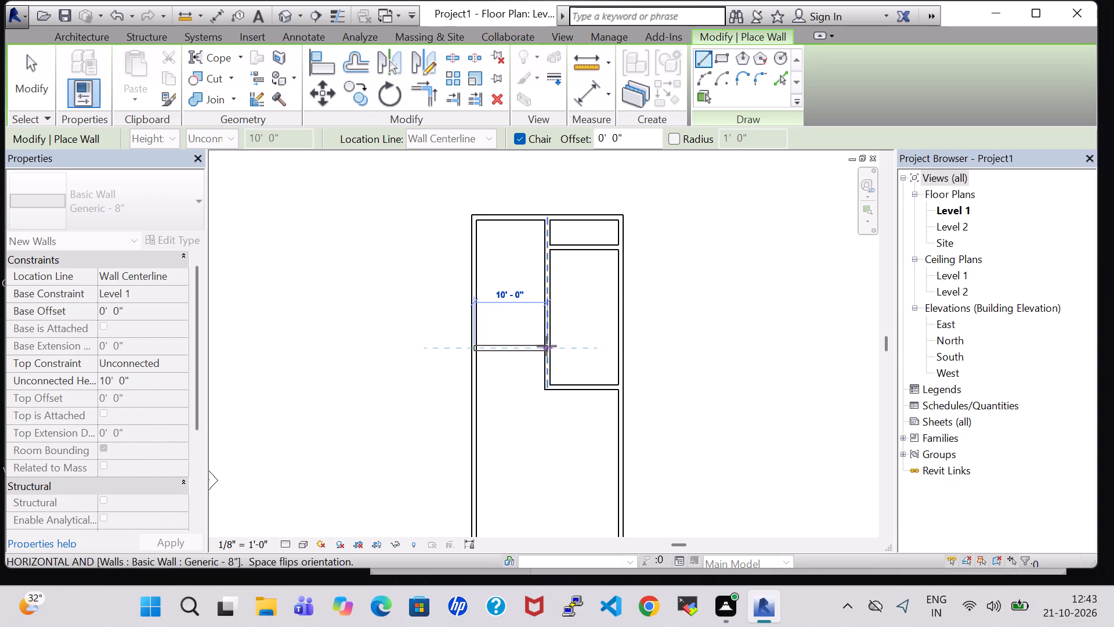
click(547, 346)
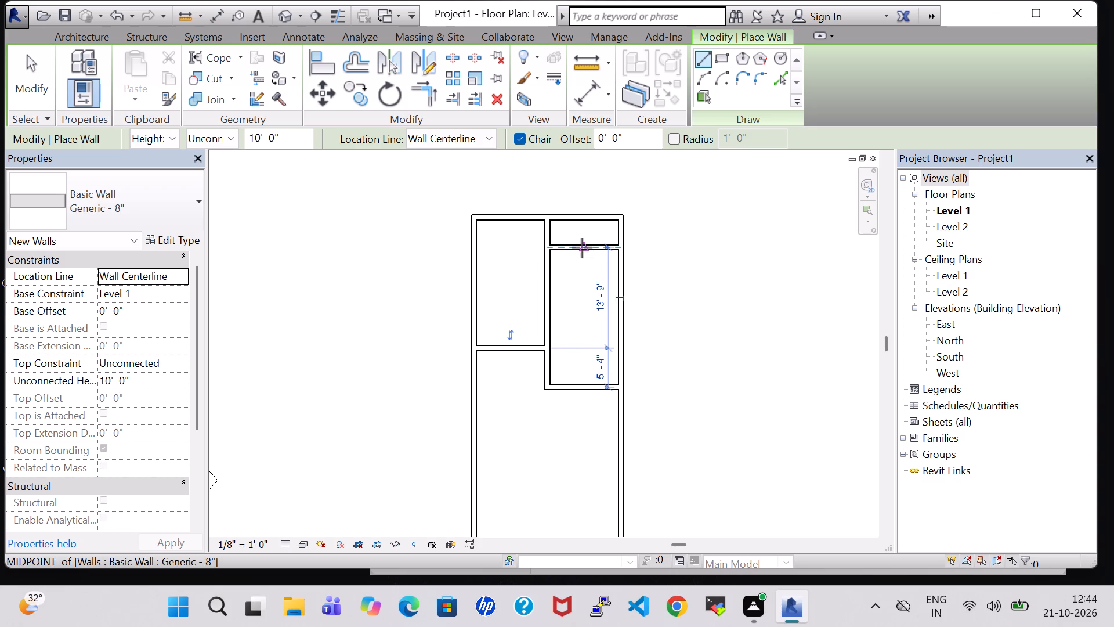
Draw a 10' wall inward from the left outer wall, about 13'-10" below the central partition's end, and turn it up to join that end.
middle_click(547, 410)
middle_click(547, 410)
scroll(444, 337, up, 3)
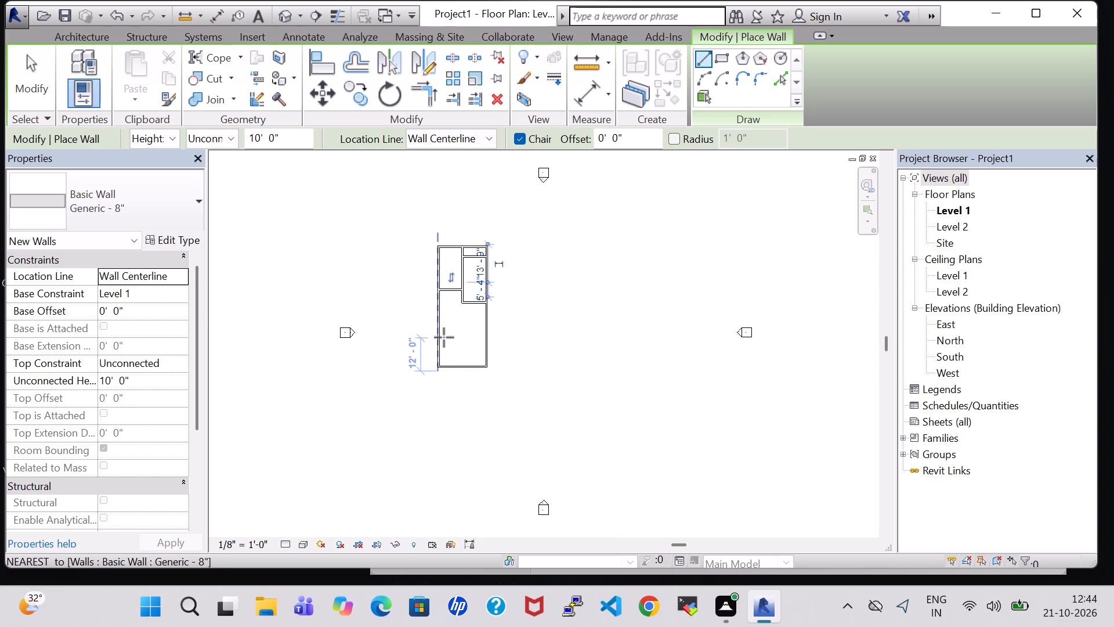
scroll(444, 337, up, 4)
middle_drag(478, 310, 552, 413)
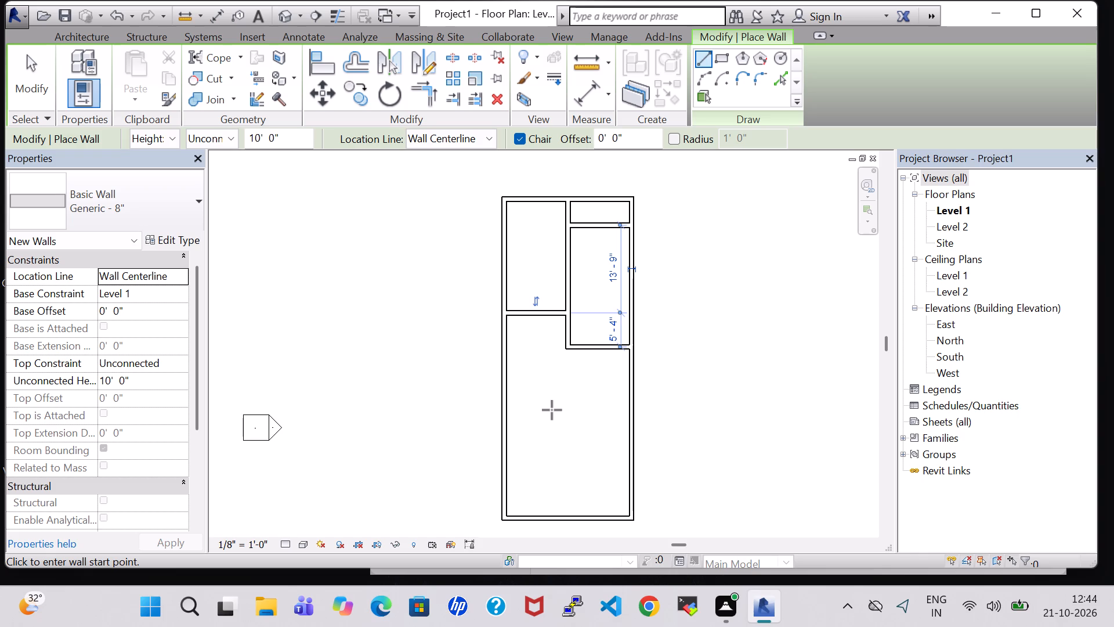
click(504, 435)
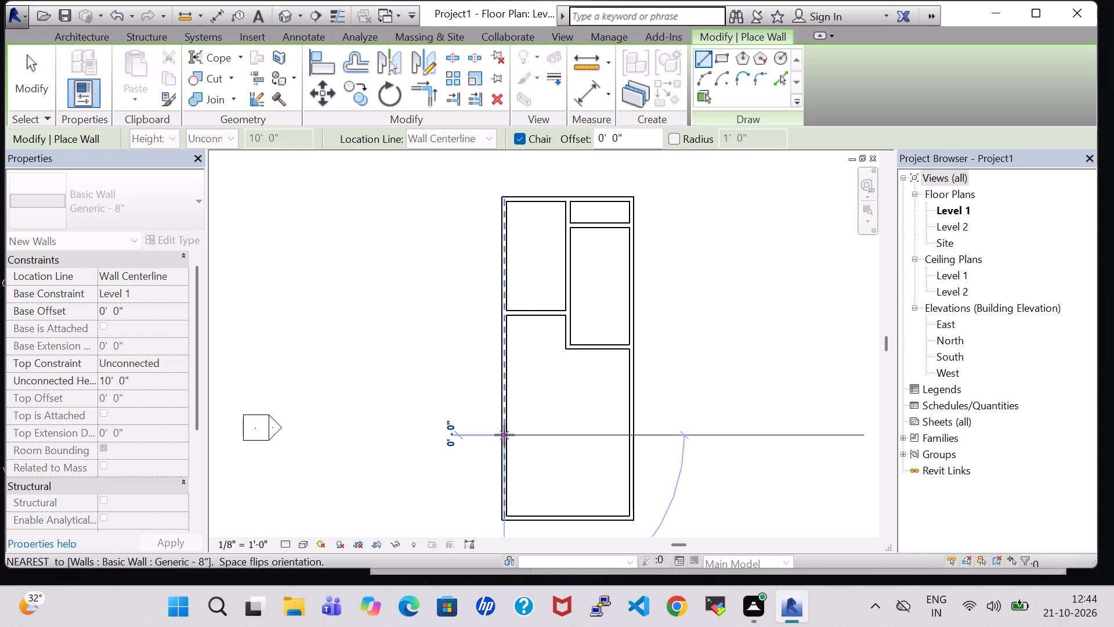
click(565, 433)
click(565, 347)
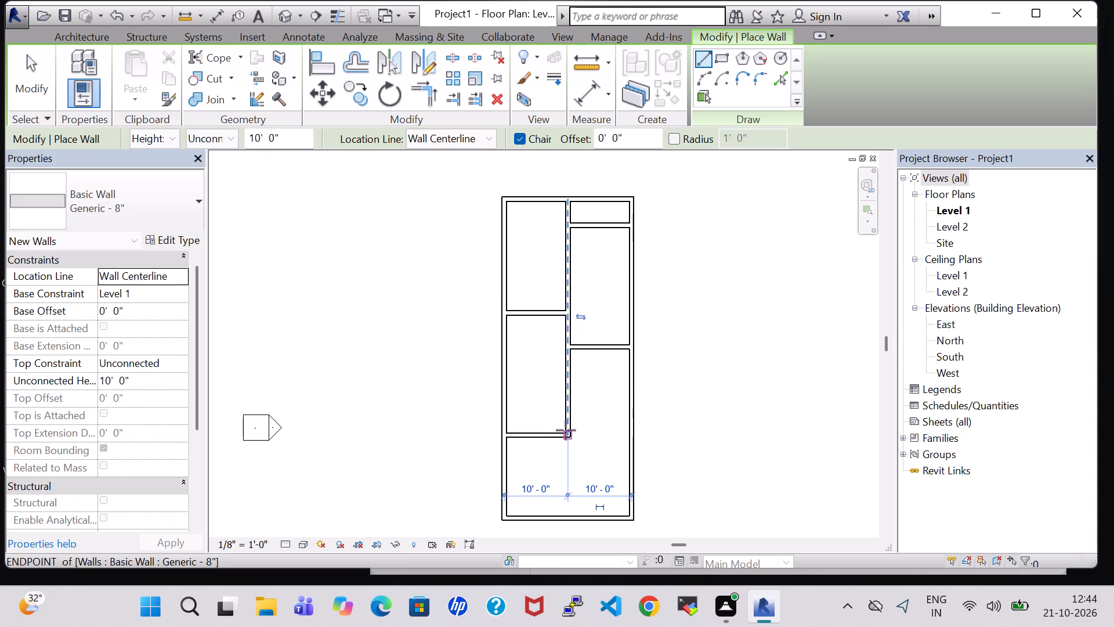
Draw a cross wall from the central partition to the right outer wall, about 9'-3" below the lowest right-hand cross wall.
click(569, 406)
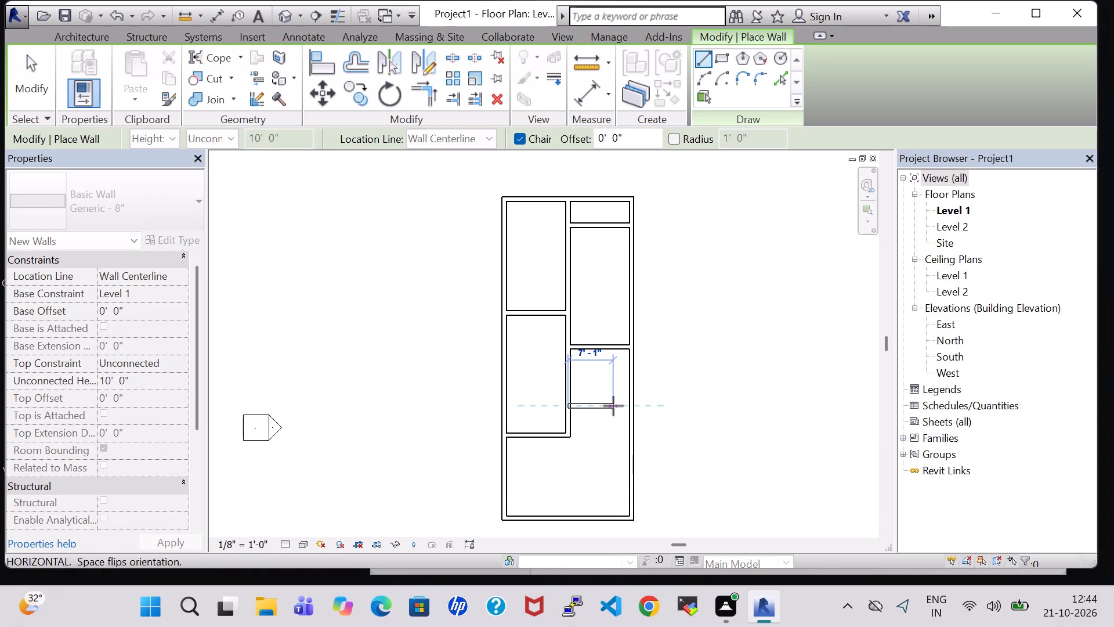
click(631, 406)
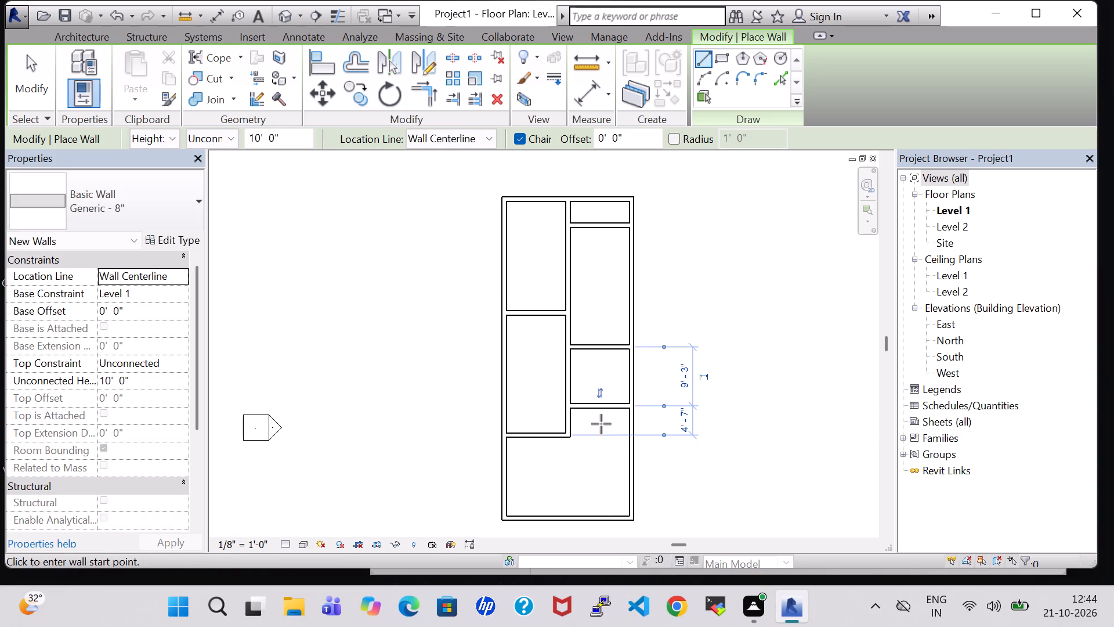
Continue the central partition about 6'-8" downward and turn it 10' across to the right outer wall.
click(568, 435)
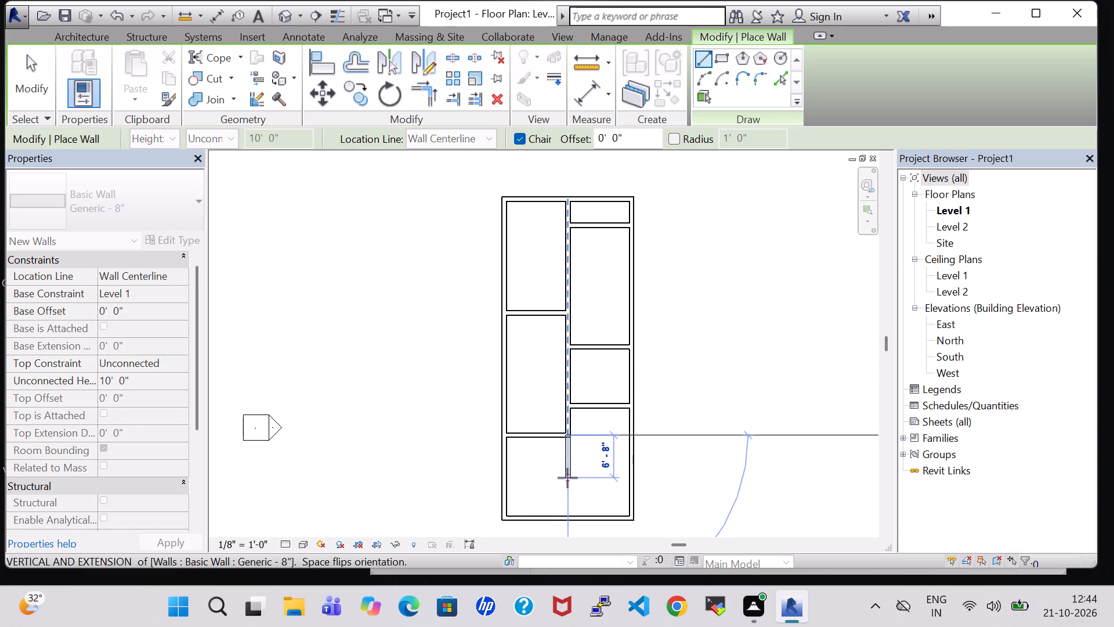
click(567, 478)
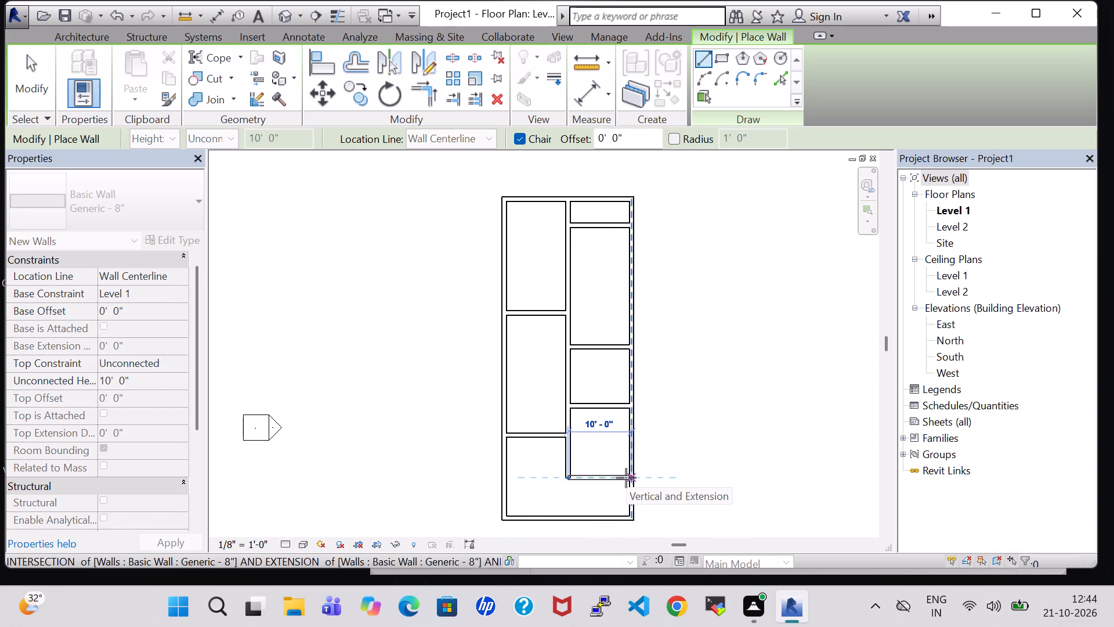
click(626, 478)
Draw a short vertical wall from the midpoint of the lowest right-hand cross wall down to the bottom outer wall.
click(607, 479)
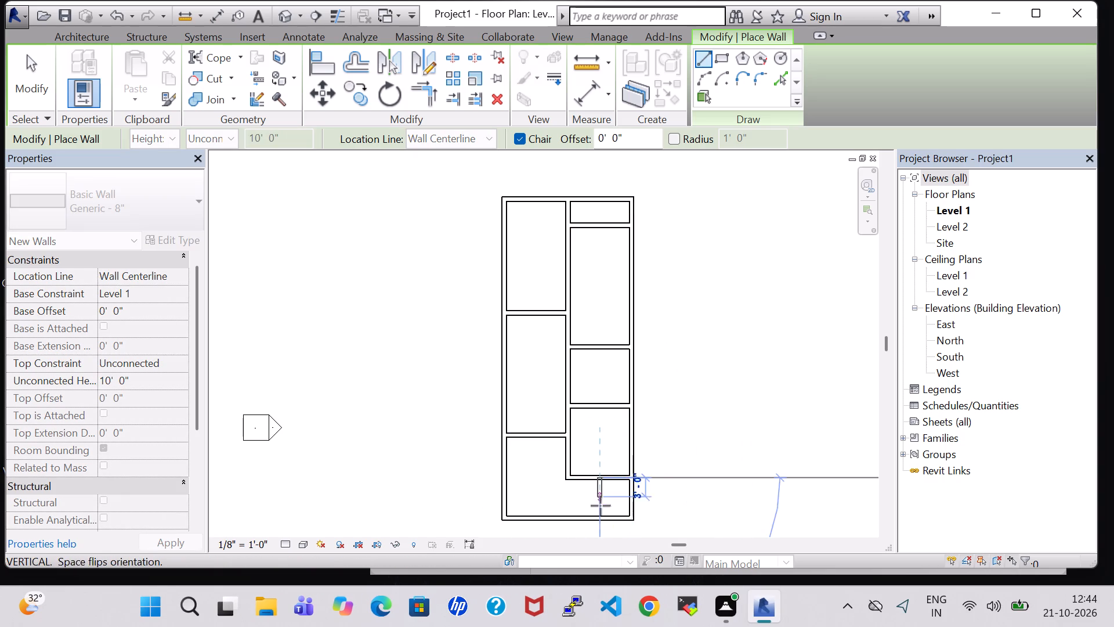
click(599, 516)
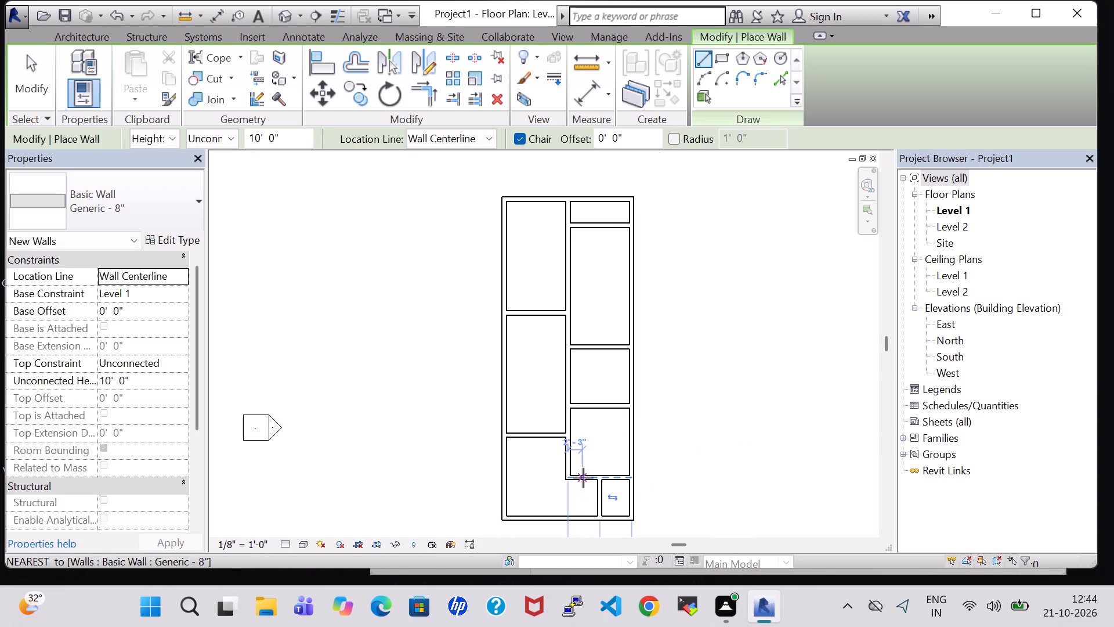
key(Escape)
key(Escape)
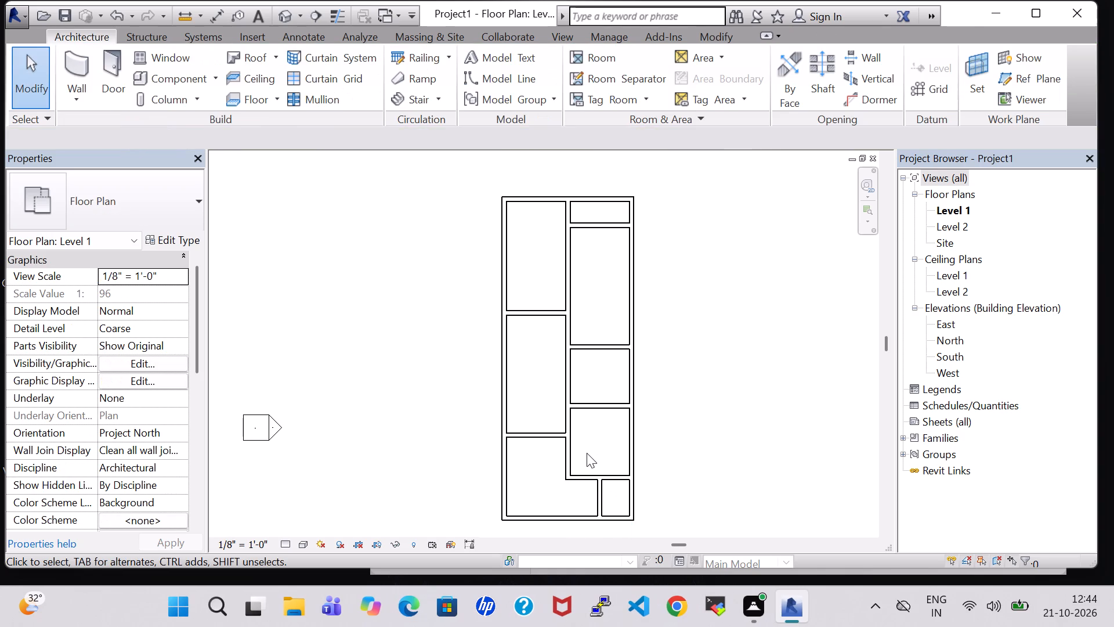
Duplicate the central partition's Generic - 8" wall type under the name INNER 6".
click(573, 259)
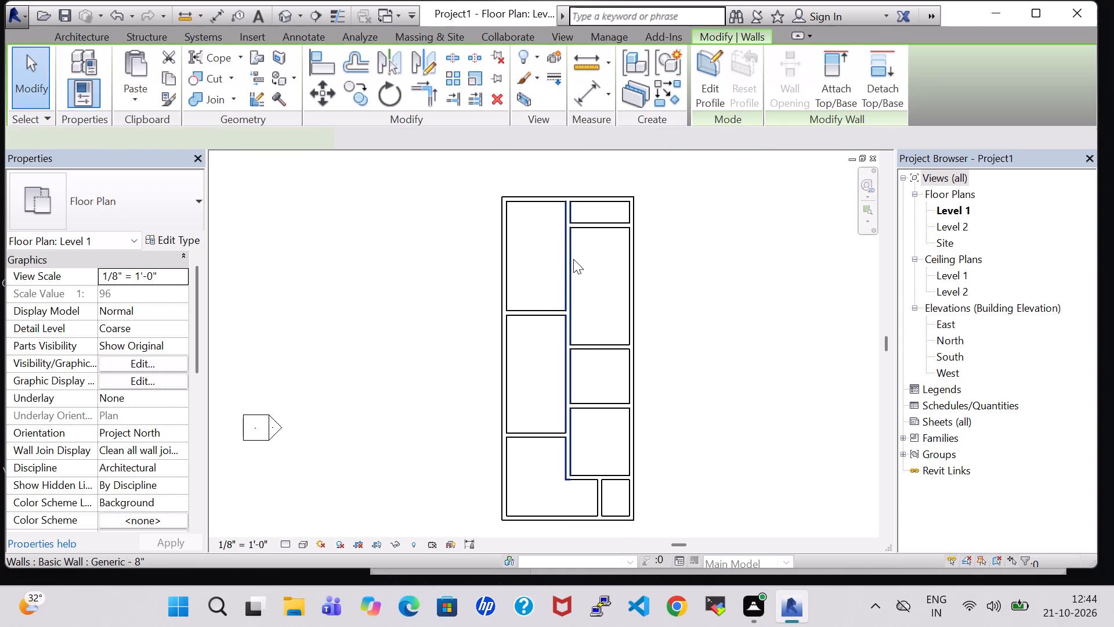
click(180, 239)
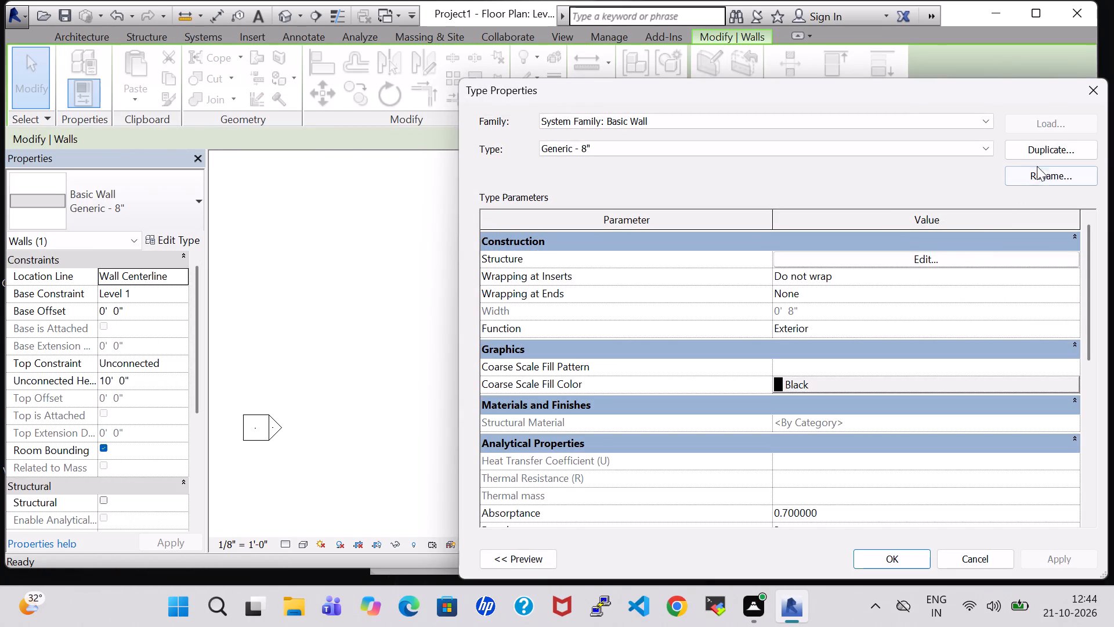
click(1039, 153)
click(787, 320)
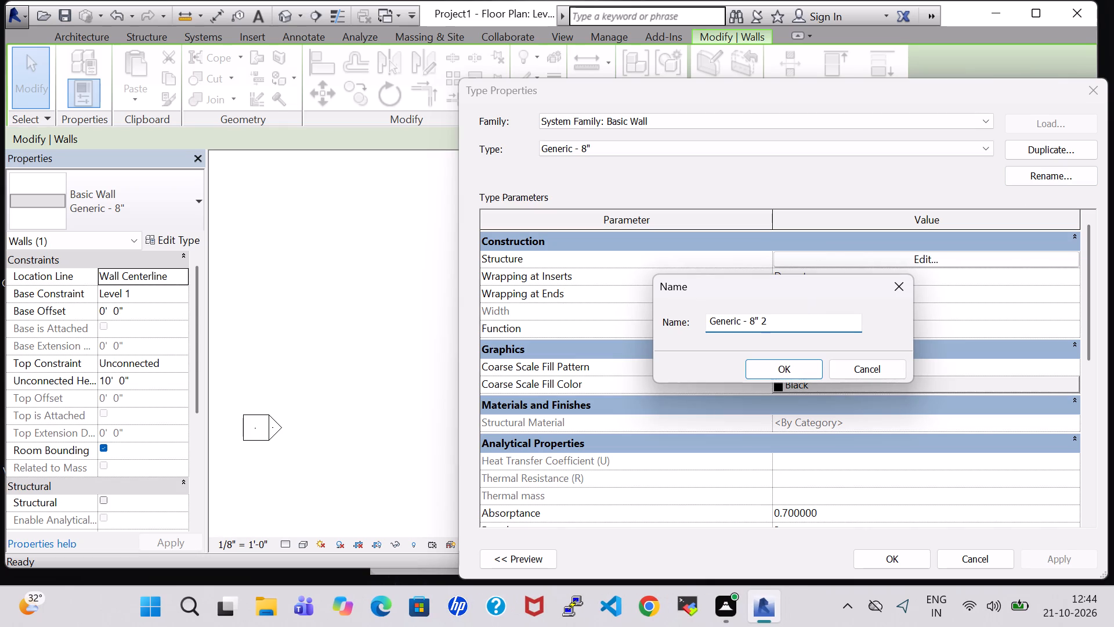
key(BackSpace)
key(BackSpace)
key(BackSpace)
key(BackSpace)
key(BackSpace)
key(BackSpace)
key(BackSpace)
key(BackSpace)
key(BackSpace)
key(BackSpace)
key(BackSpace)
key(BackSpace)
key(BackSpace)
key(BackSpace)
key(BackSpace)
key(BackSpace)
key(BackSpace)
key(BackSpace)
key(BackSpace)
key(BackSpace)
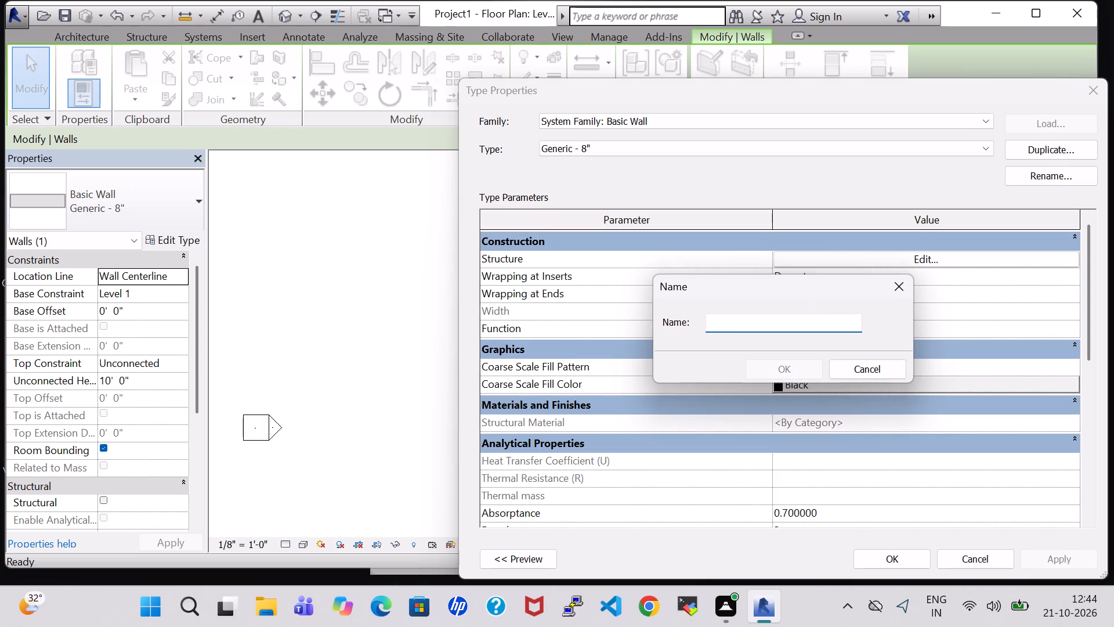
text(INNER 6)
key(shift+quotedbl)
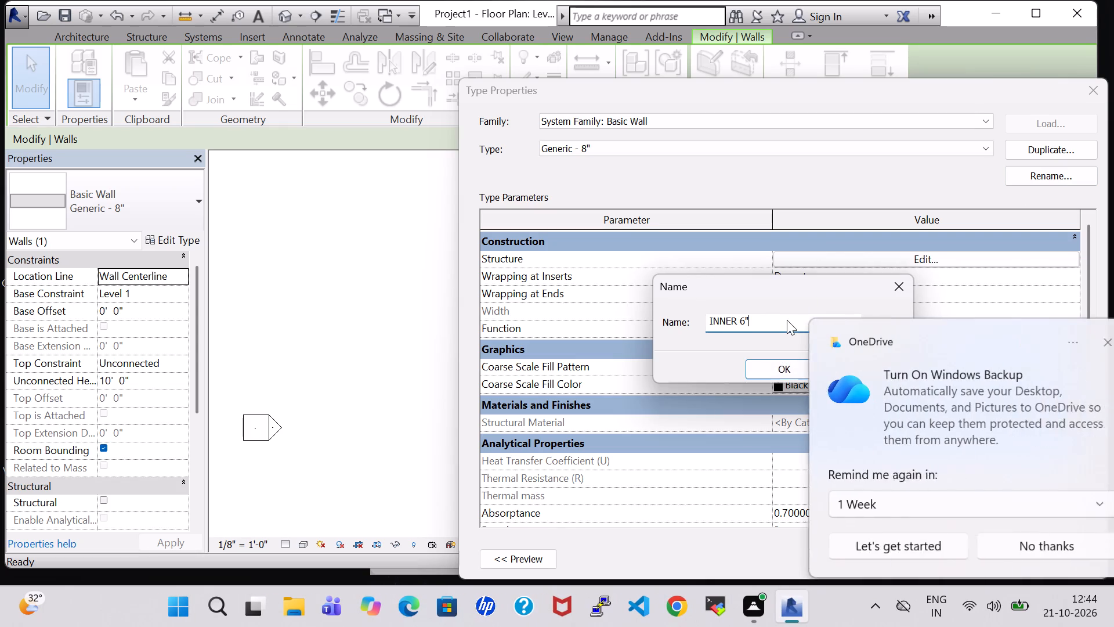
click(1076, 343)
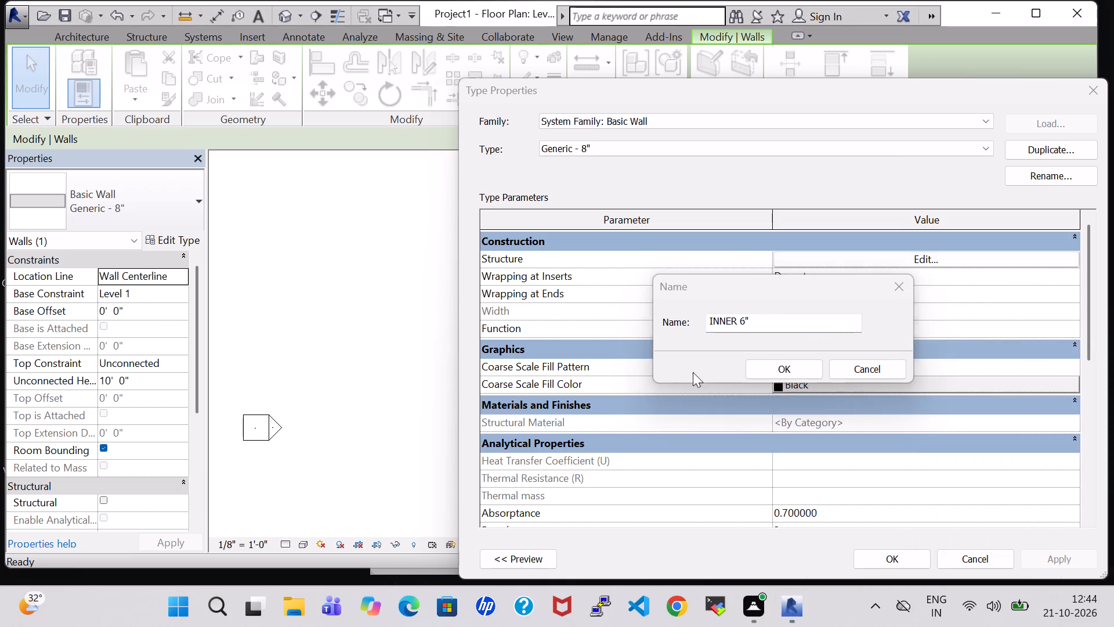
click(794, 361)
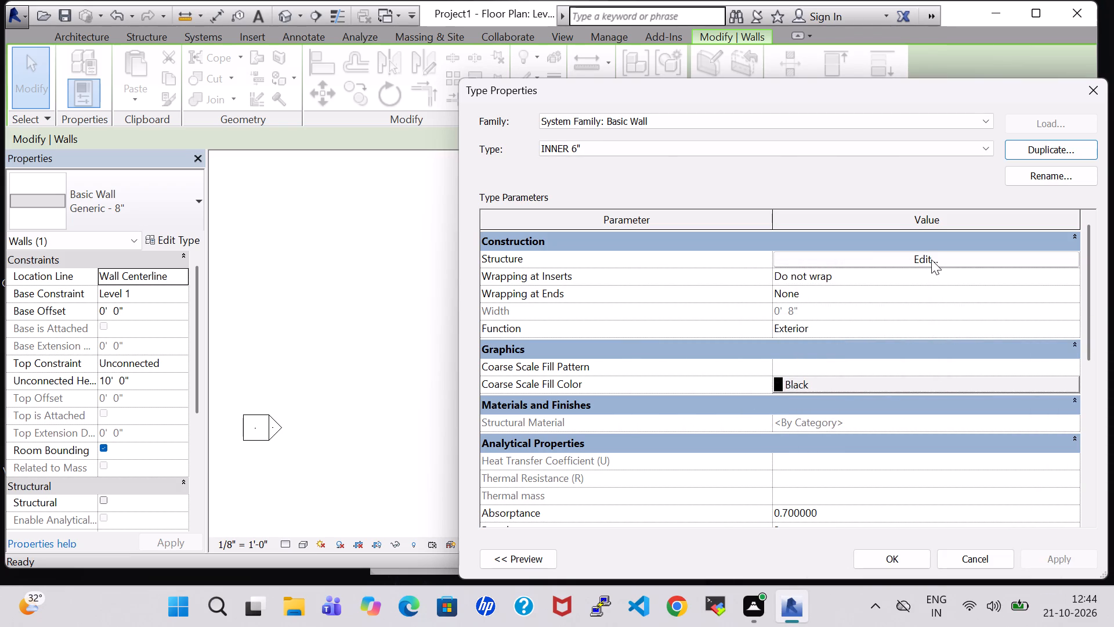
Set the structure layer thickness of the INNER 6" wall type to 6" and apply it to the central partition.
click(931, 260)
click(782, 251)
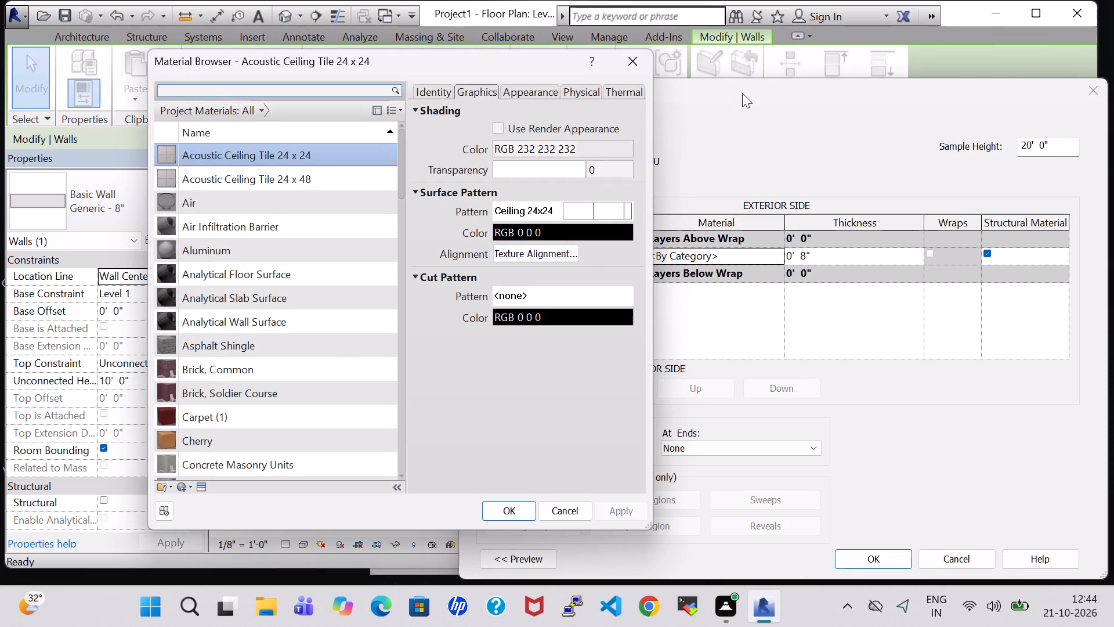
click(620, 58)
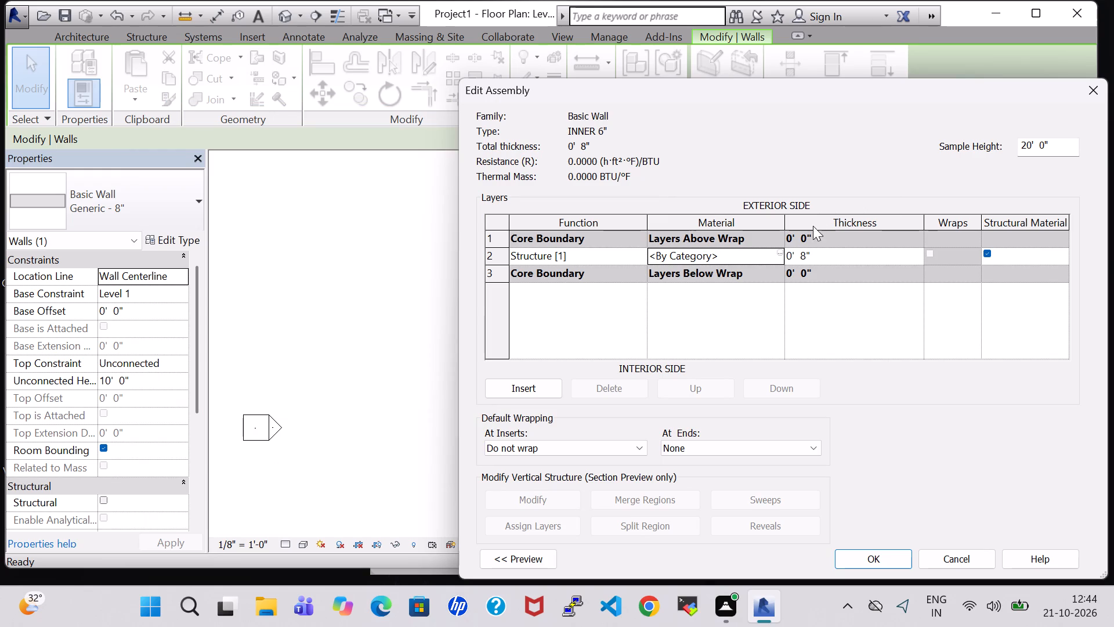
click(807, 260)
key(BackSpace)
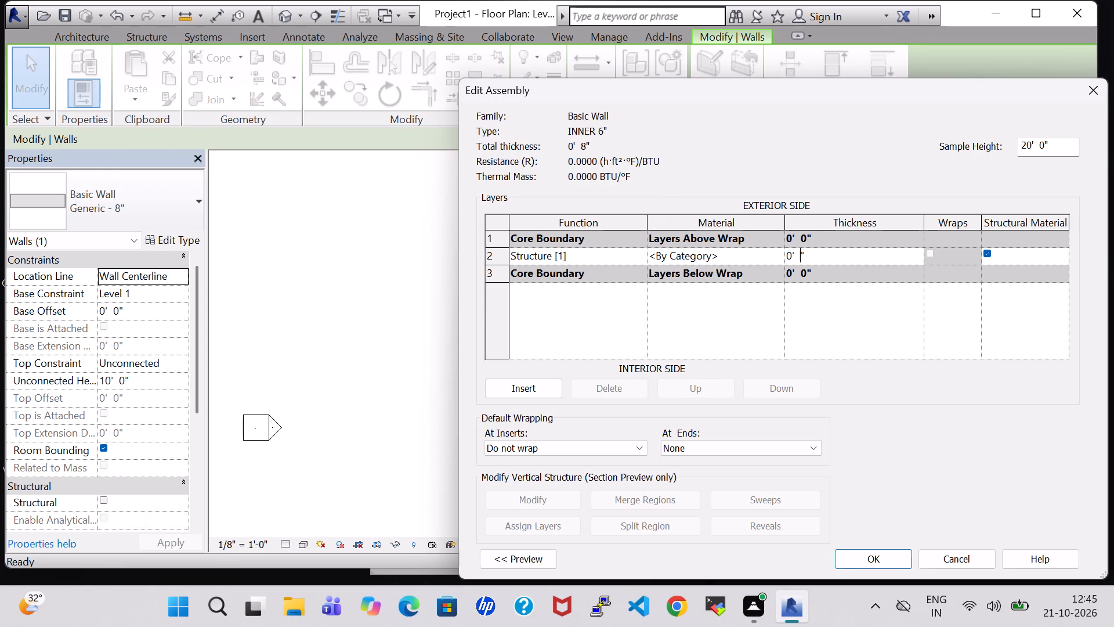
key(6)
click(890, 563)
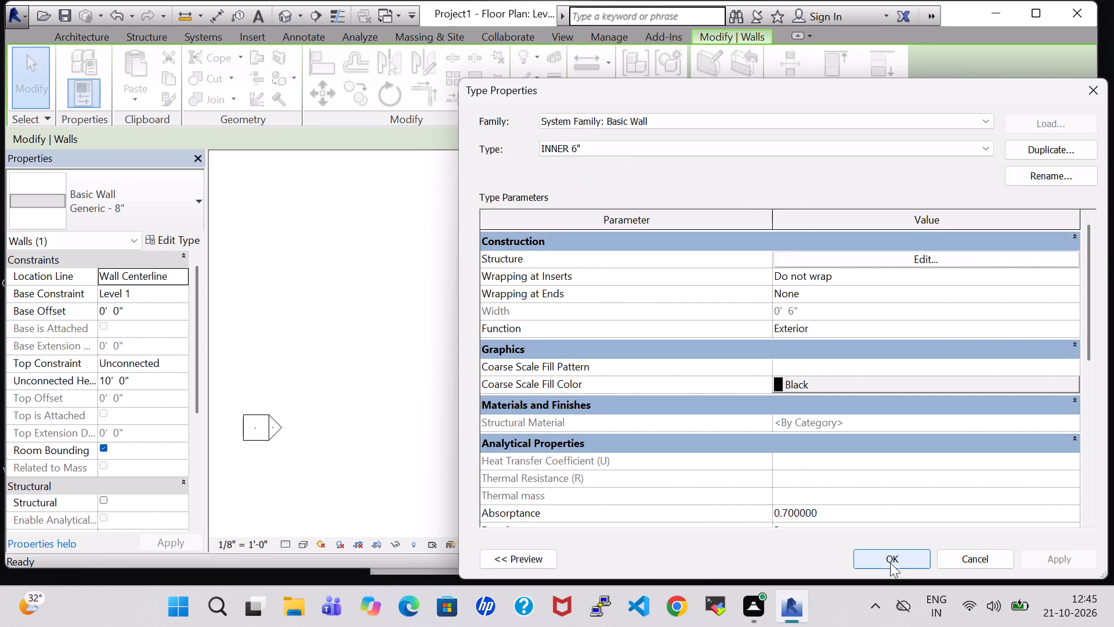
click(890, 563)
click(798, 366)
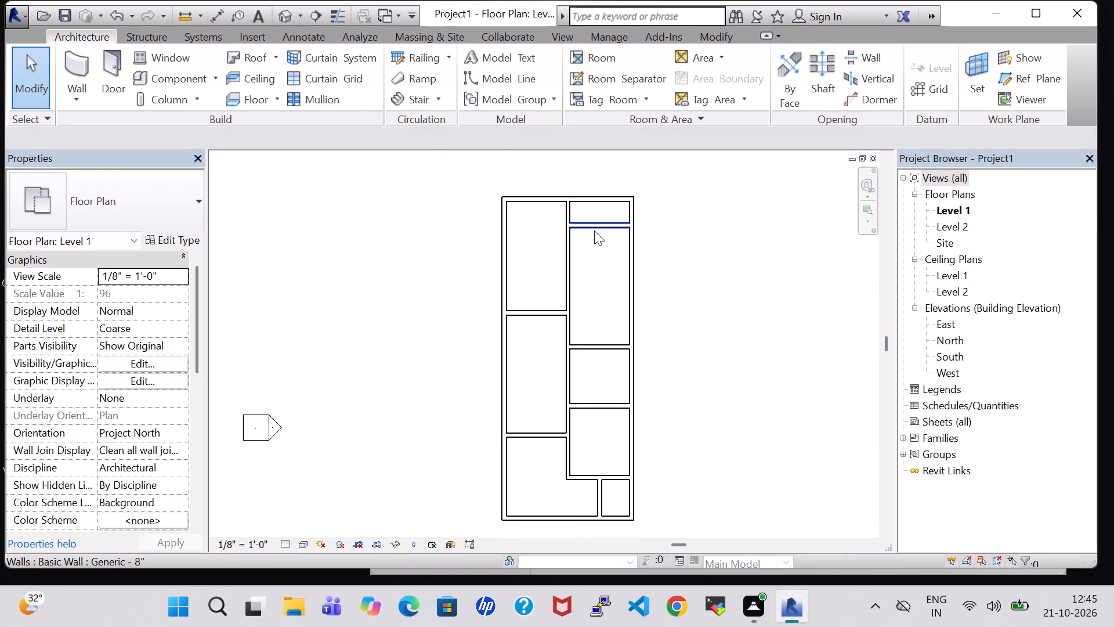
Change the top right-hand, upper left-hand and second right-hand cross walls to the INNER 6" wall type.
click(594, 229)
click(171, 211)
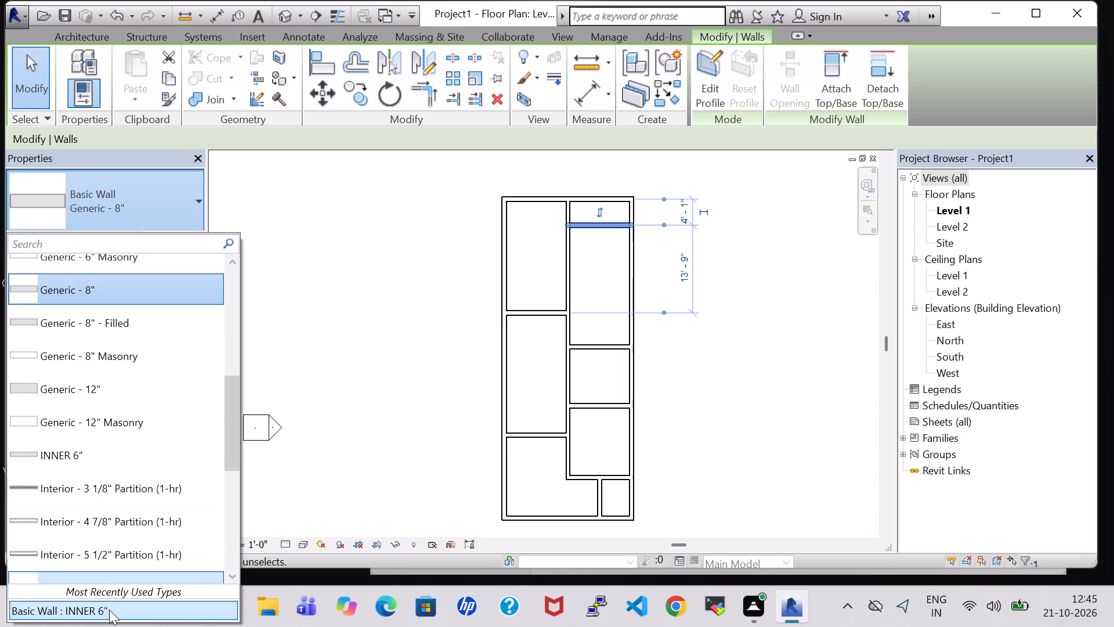
click(109, 610)
click(537, 310)
click(138, 192)
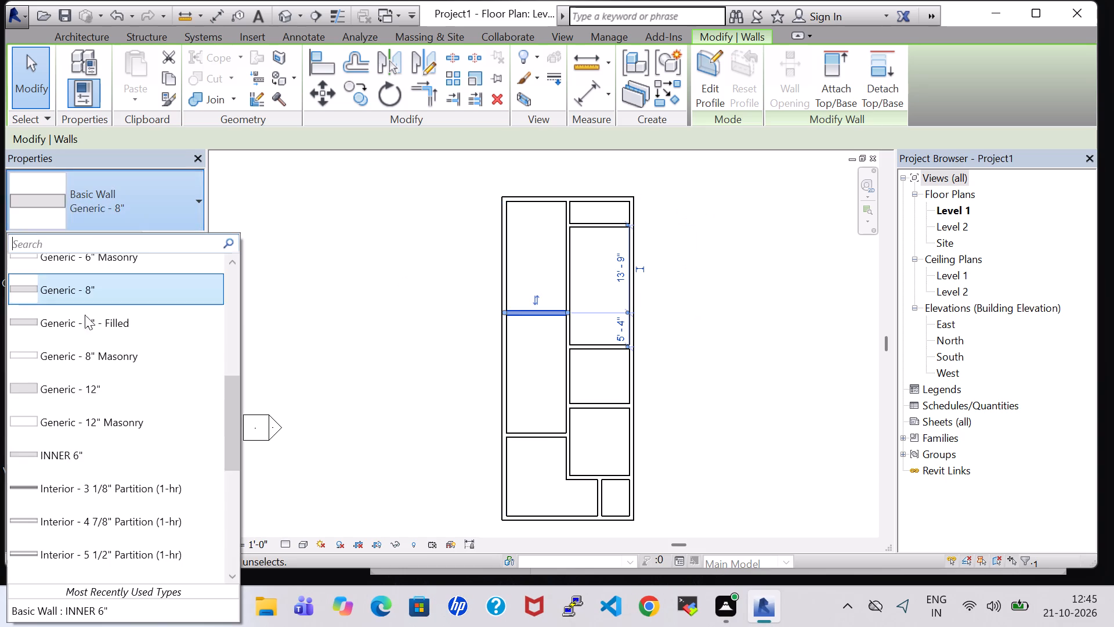
click(88, 618)
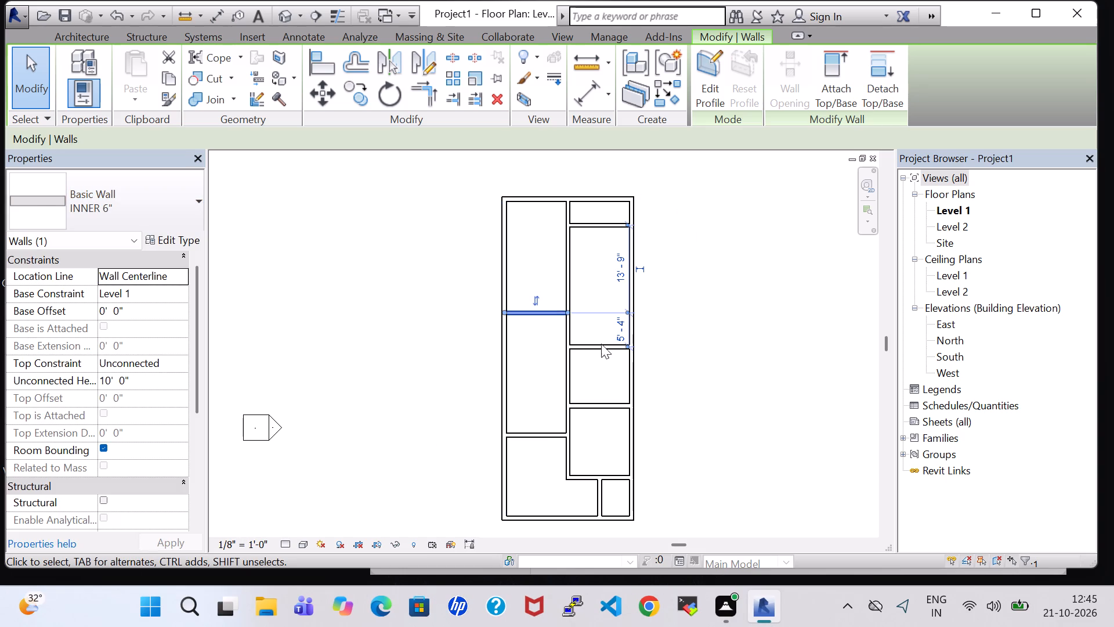
click(599, 351)
click(188, 197)
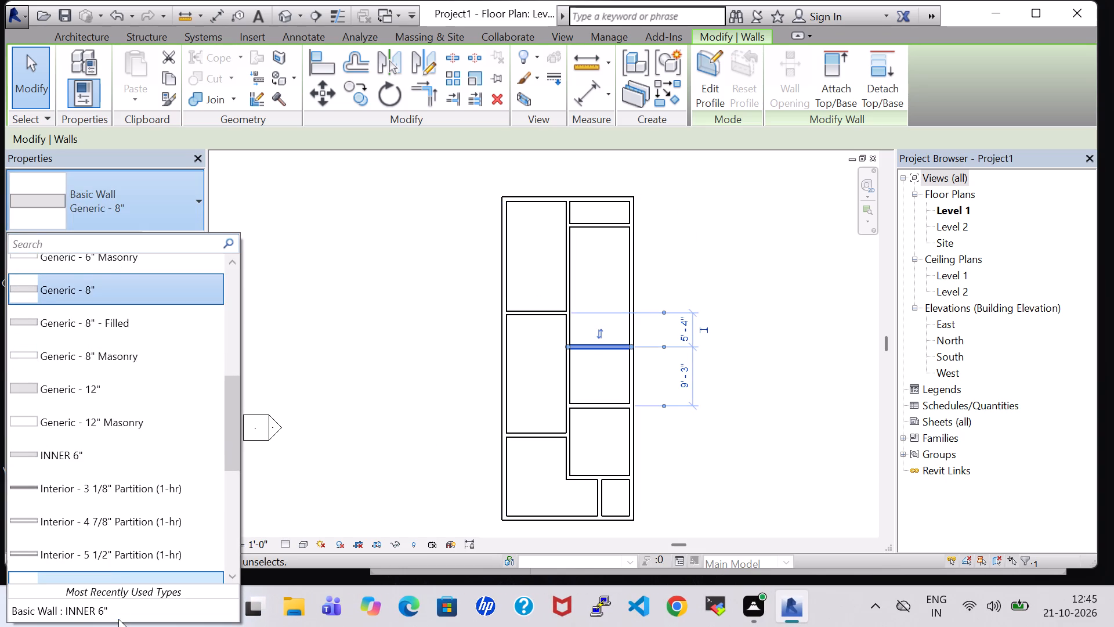
click(118, 619)
Change the third right-hand, lower left-hand and lowest right-hand cross walls and the short vertical wall to the INNER 6" type.
click(605, 405)
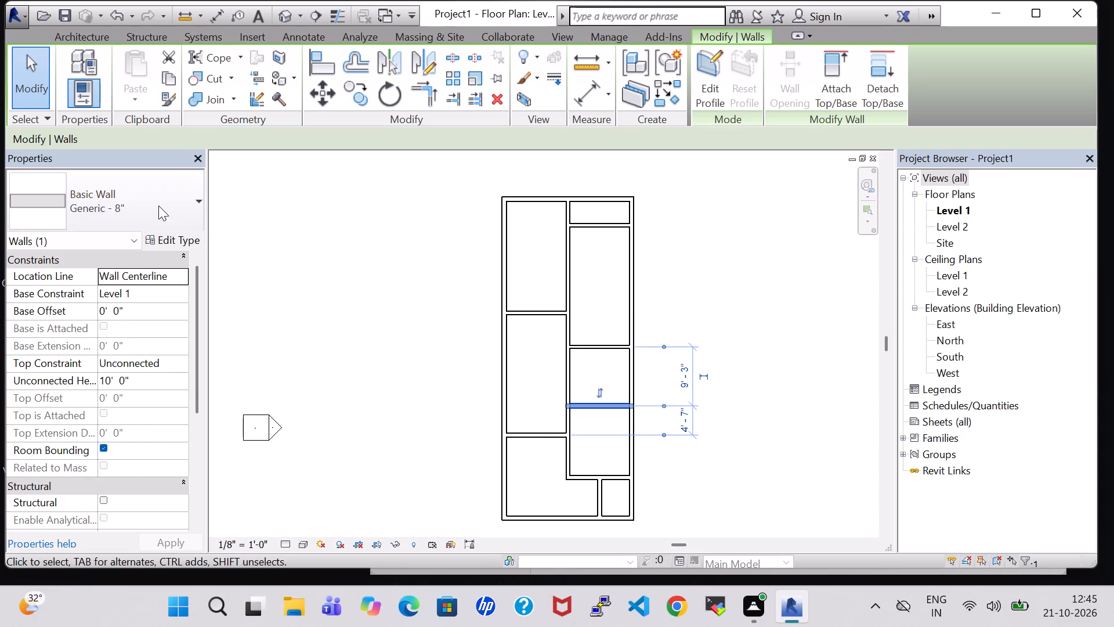
click(158, 206)
click(104, 615)
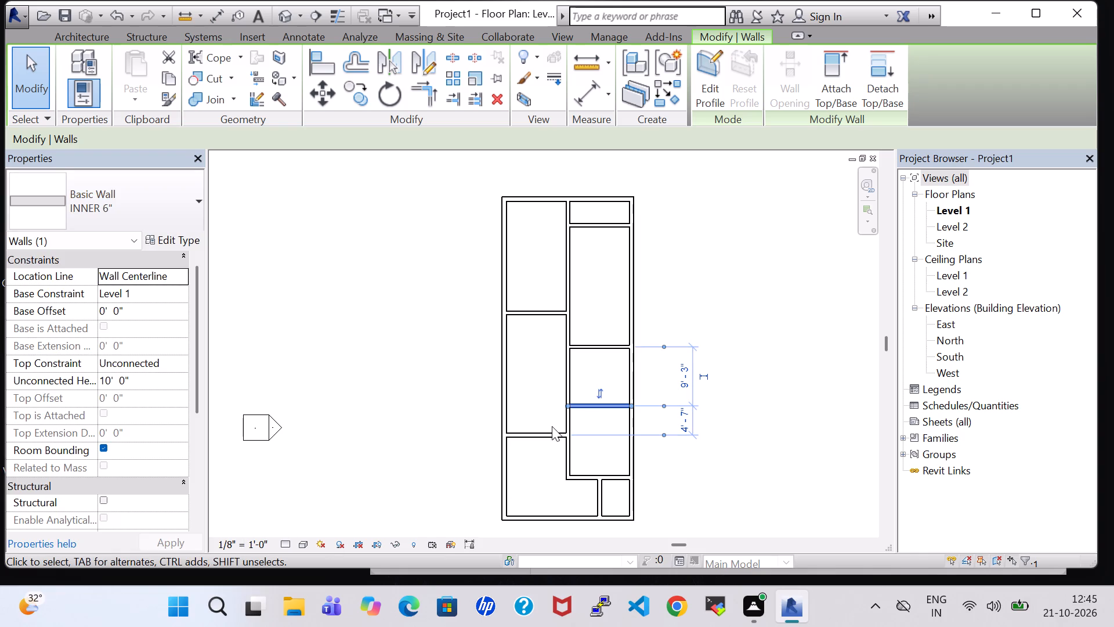
click(549, 435)
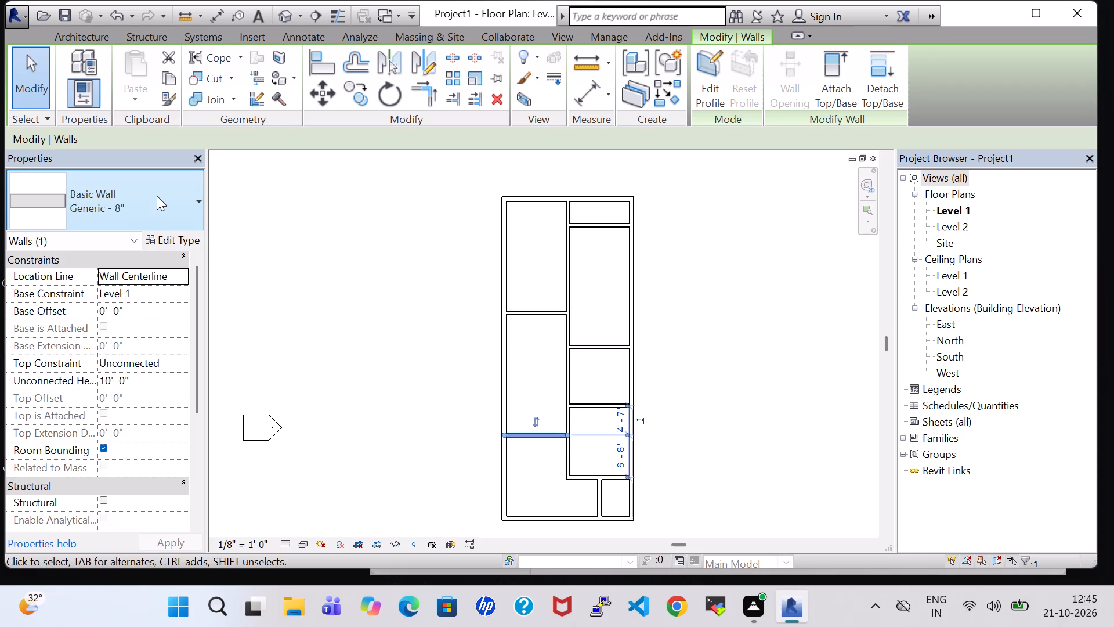
click(157, 196)
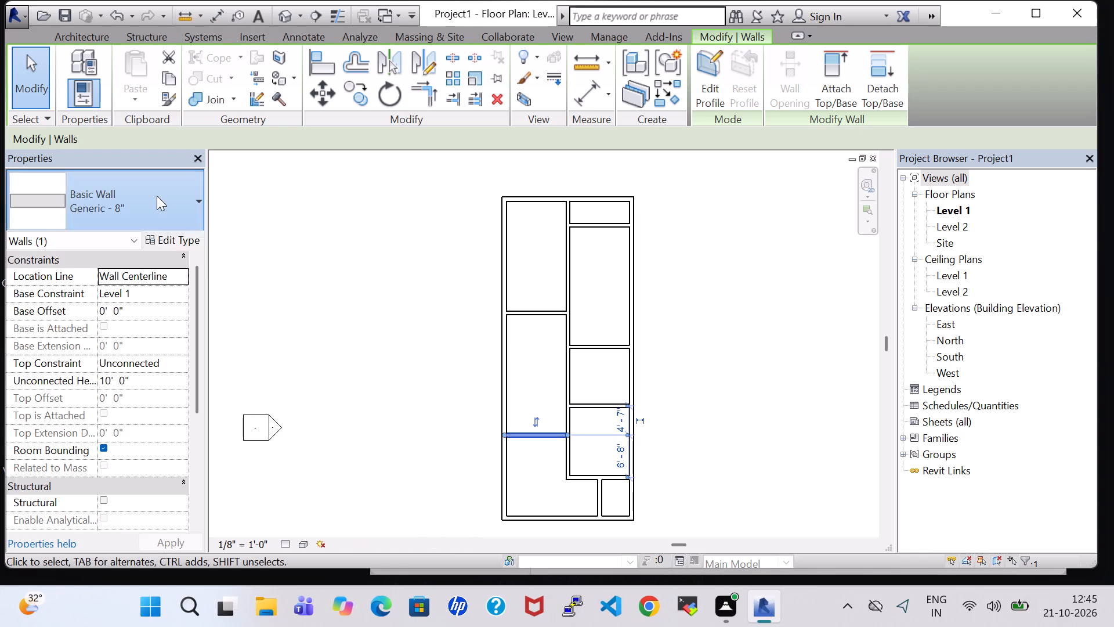
click(133, 608)
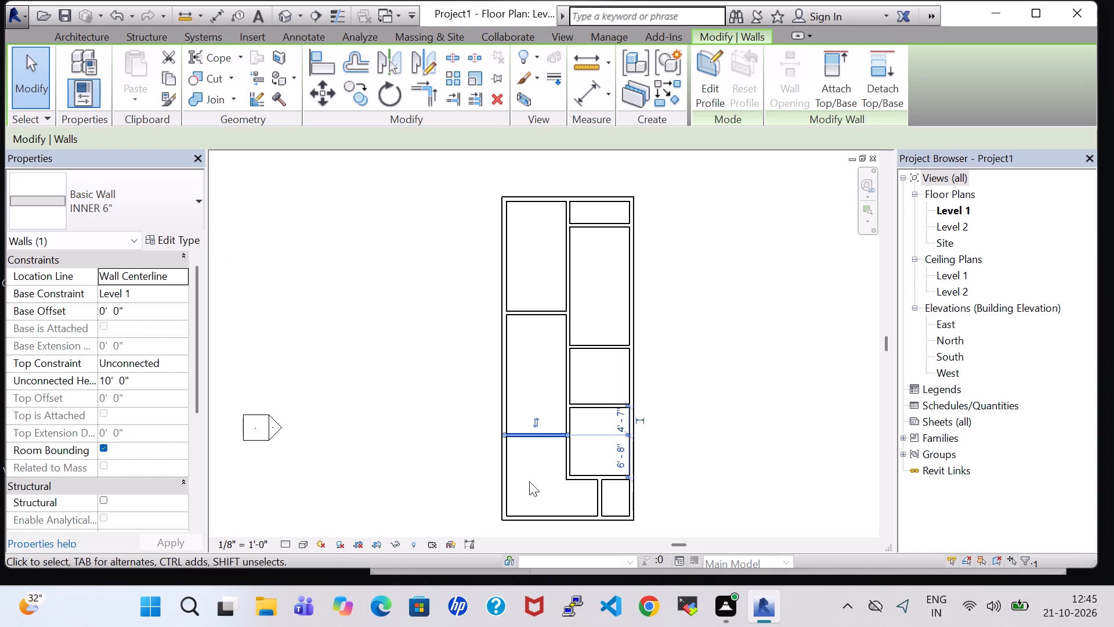
click(578, 480)
click(143, 194)
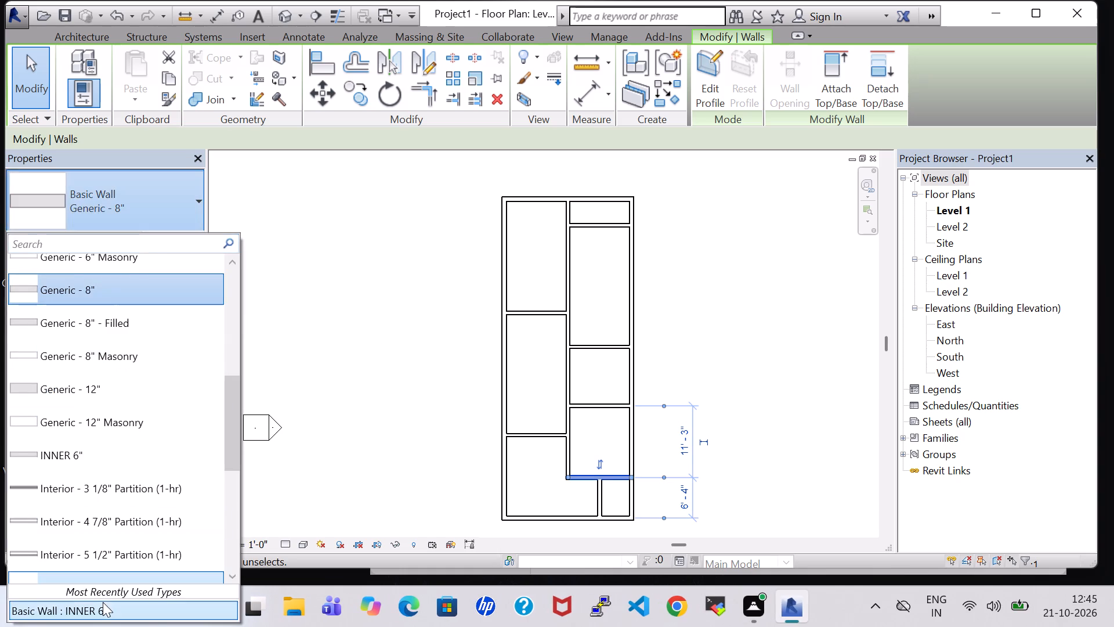
click(103, 602)
click(599, 496)
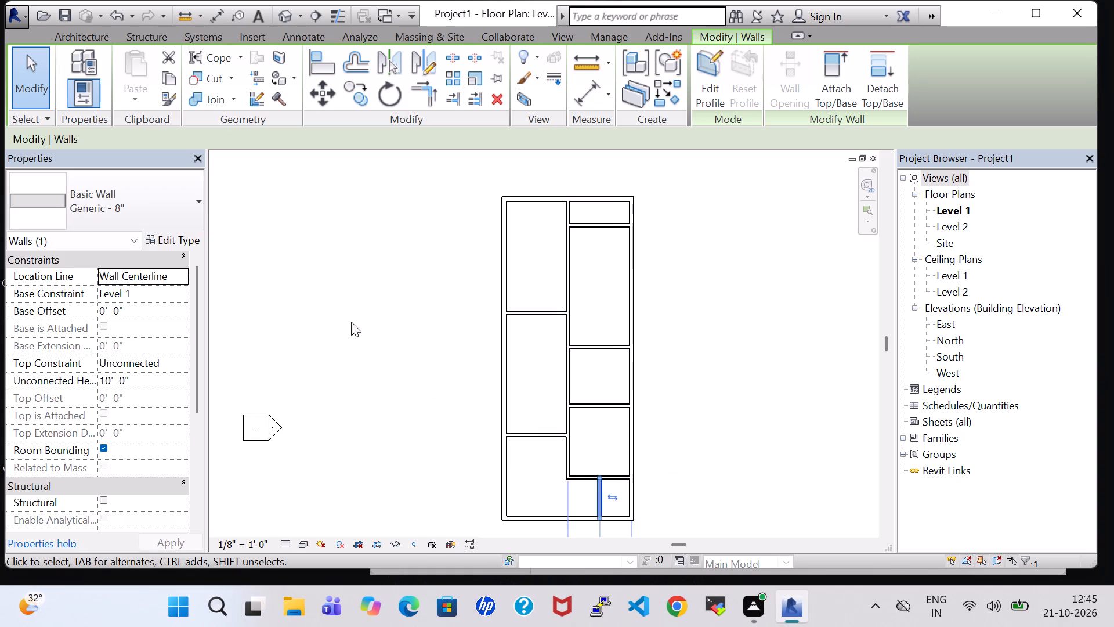
click(136, 189)
click(137, 613)
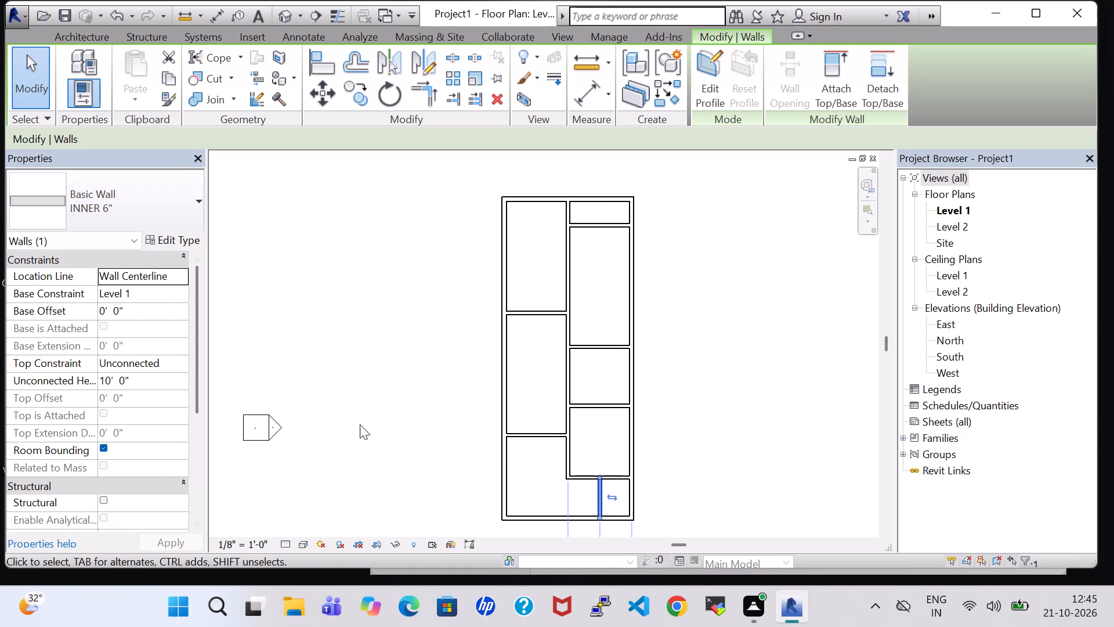
click(712, 249)
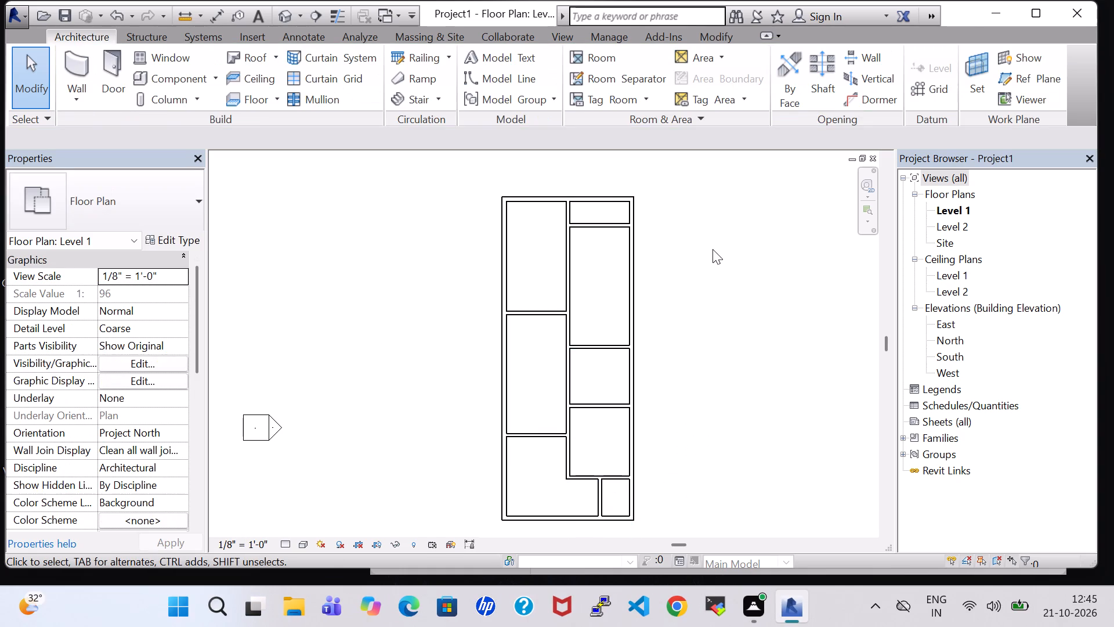
Place a Single-Flush 30" x 80" door in the central partition, opening into the small top right-hand room, about 1'-8" above its lower cross wall.
click(103, 73)
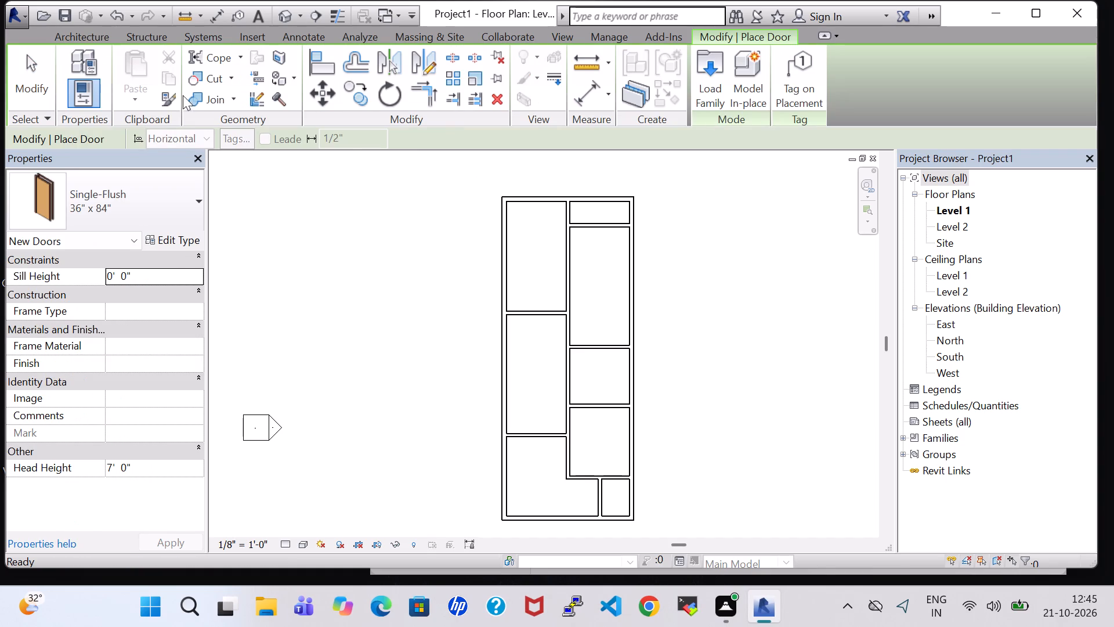
scroll(508, 210, up, 7)
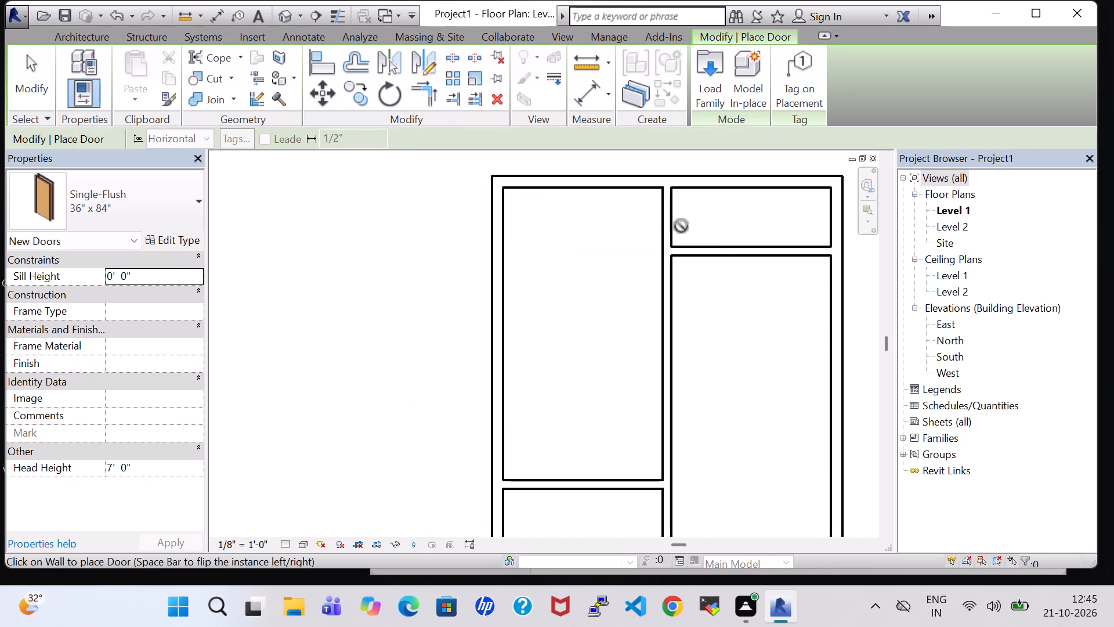
click(103, 198)
scroll(99, 296, up, 3)
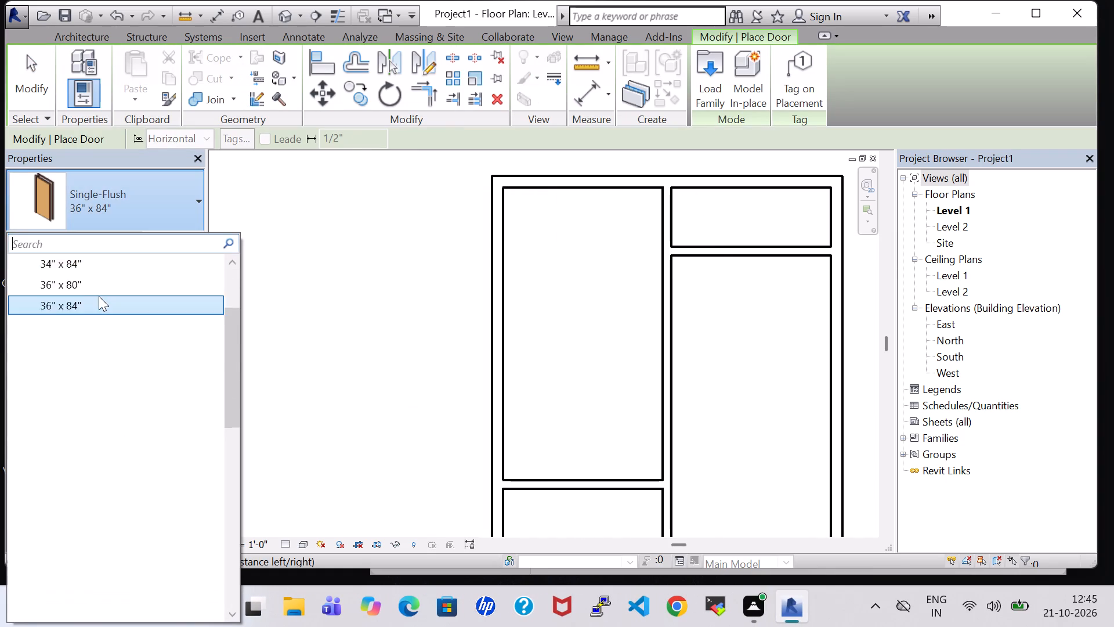
scroll(99, 296, up, 1)
click(99, 296)
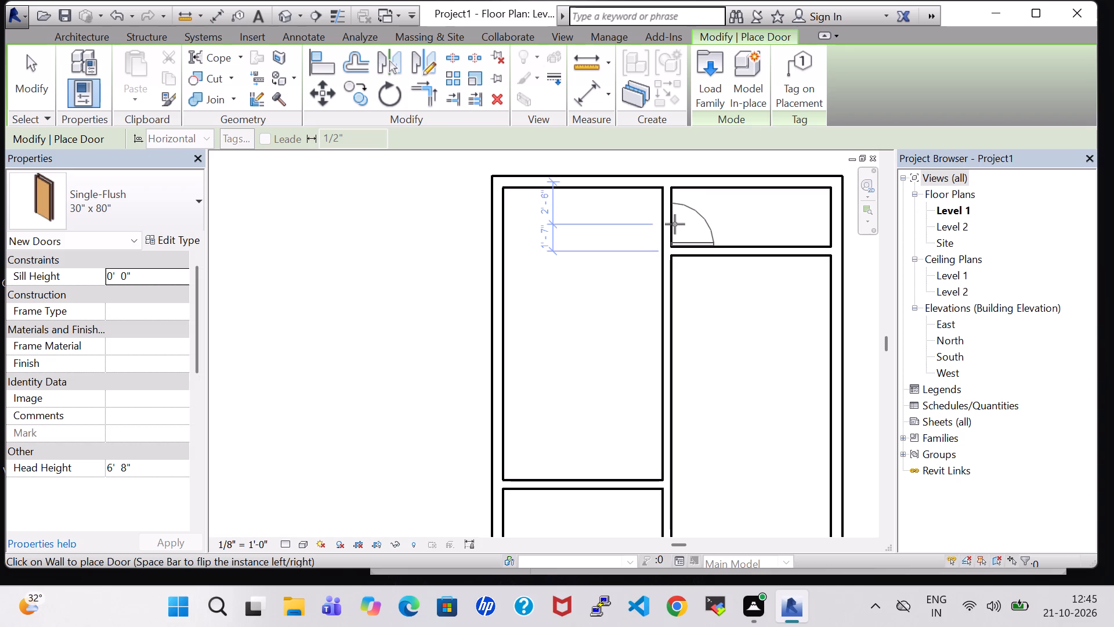
scroll(675, 224, up, 7)
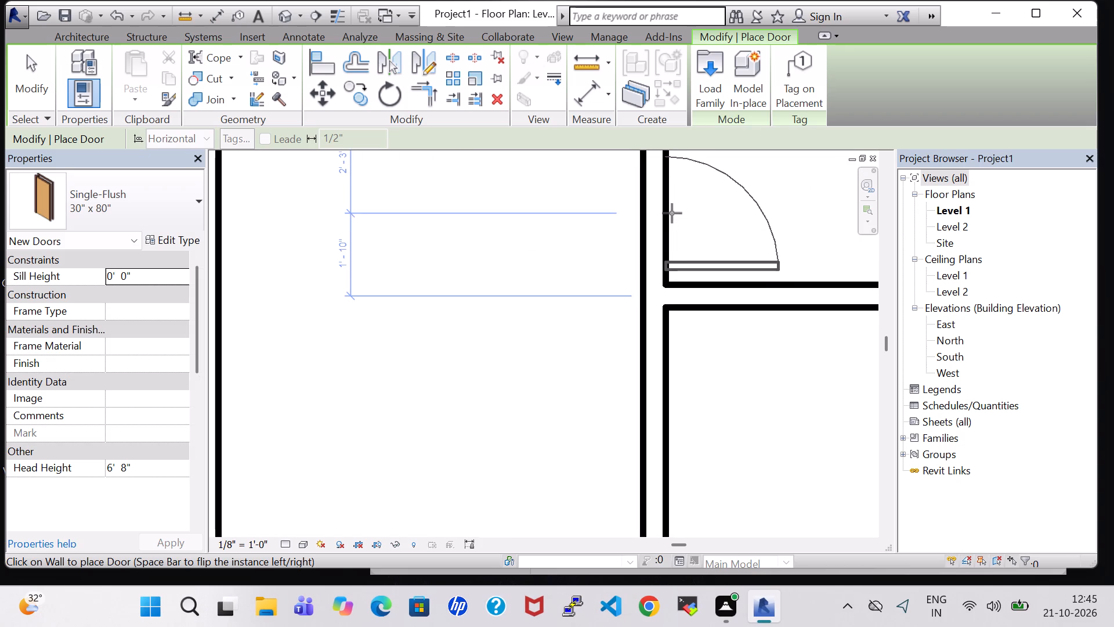
click(672, 220)
scroll(672, 220, down, 8)
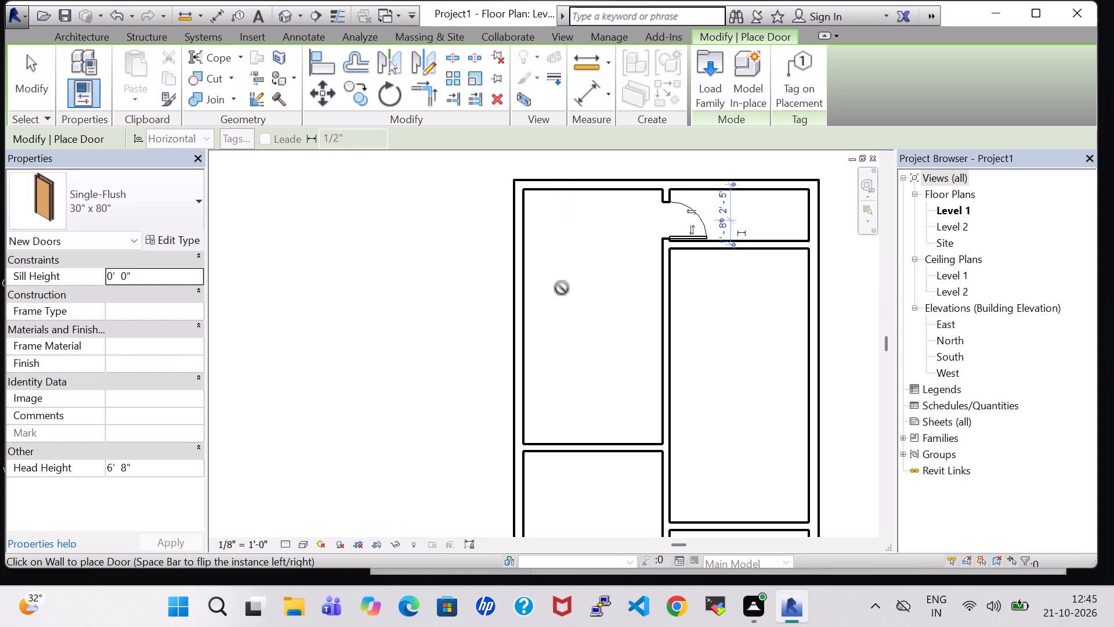
key(Escape)
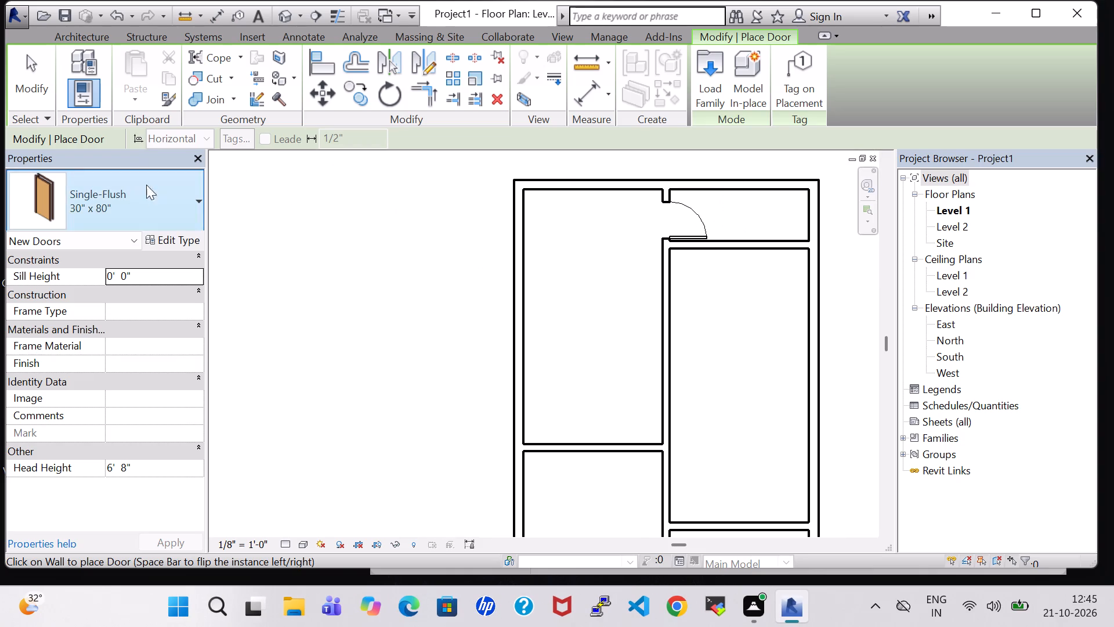
Place 34" x 84" Single-Flush doors in the upper left-hand cross wall beside the central partition, and in that partition about 1'-10" above the second right-hand cross wall.
click(150, 201)
click(149, 381)
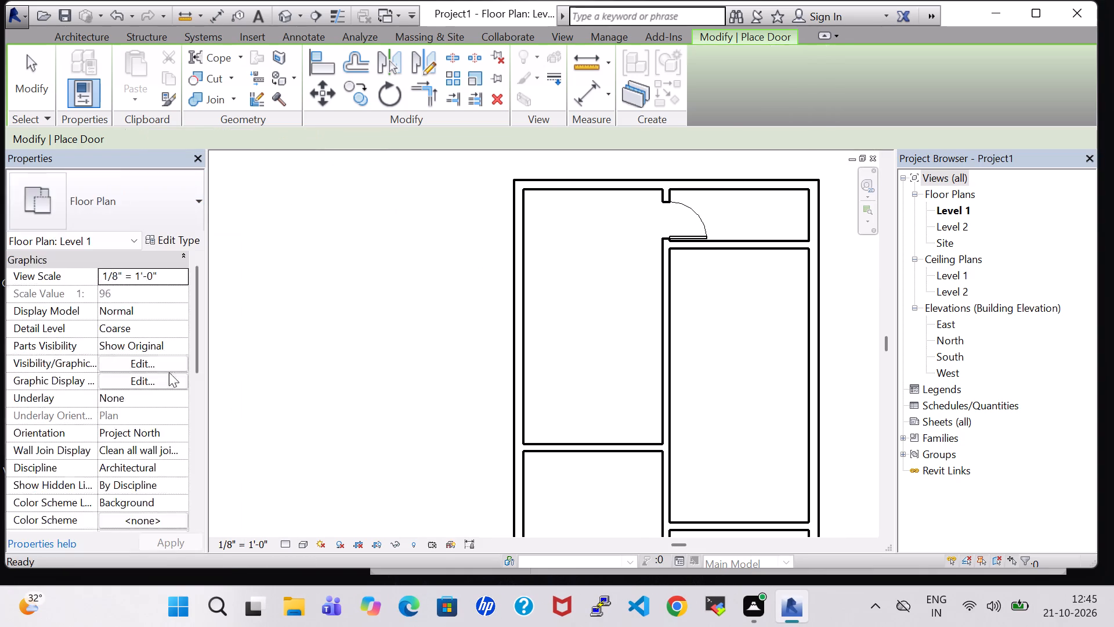
click(639, 442)
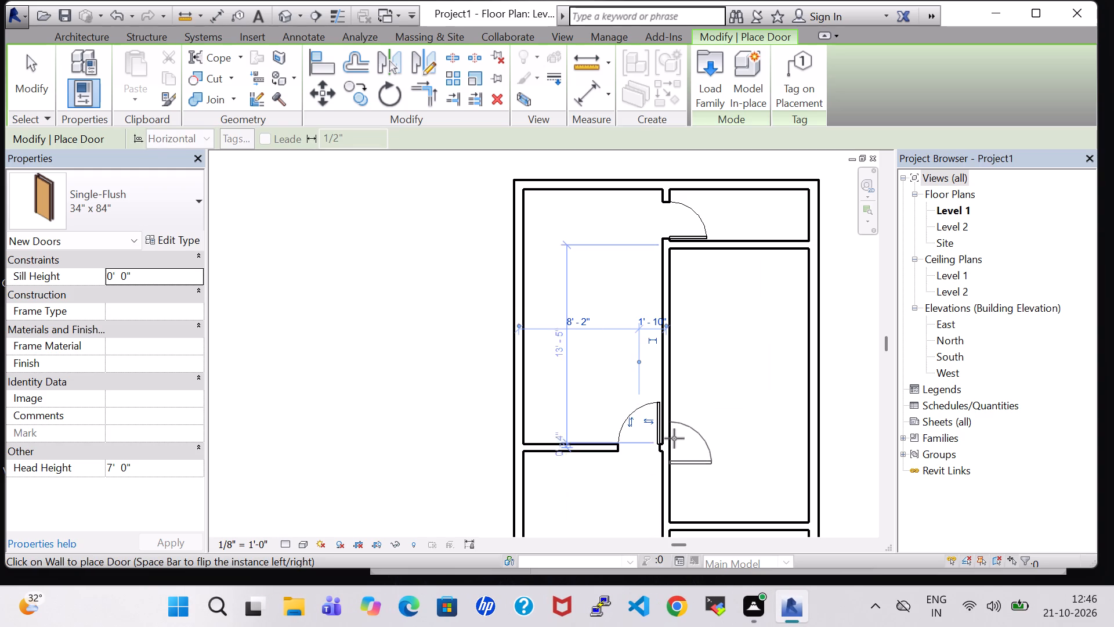
click(670, 500)
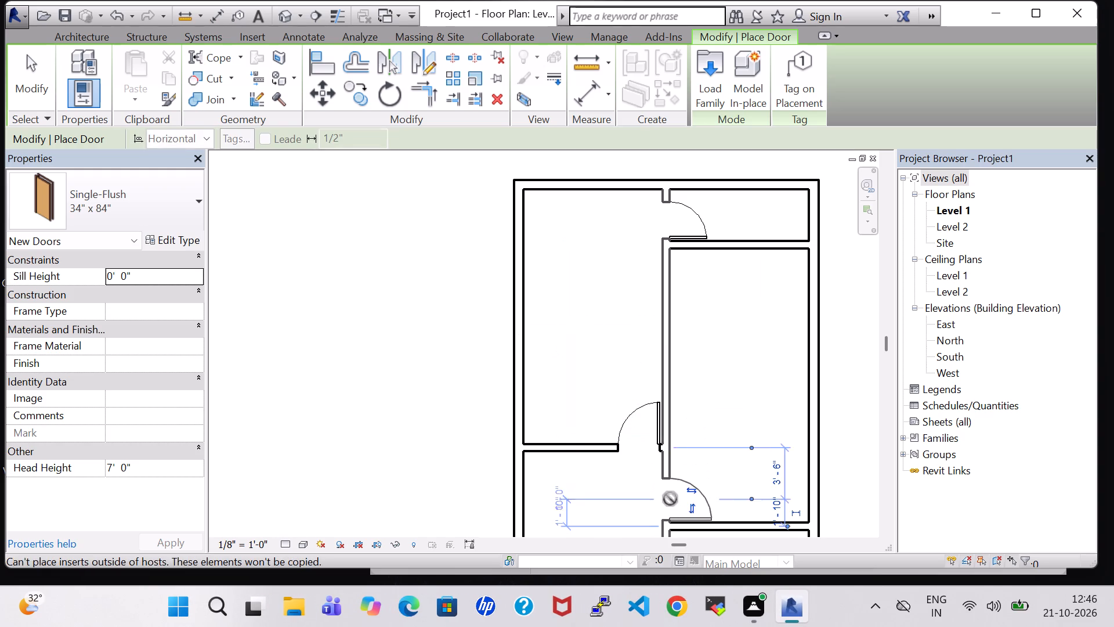
Draw a Generic - 8" cross wall from the central partition to the right-hand outer wall, about 3'-5" below the top right-hand cross wall.
scroll(680, 435, down, 2)
key(Escape)
key(Escape)
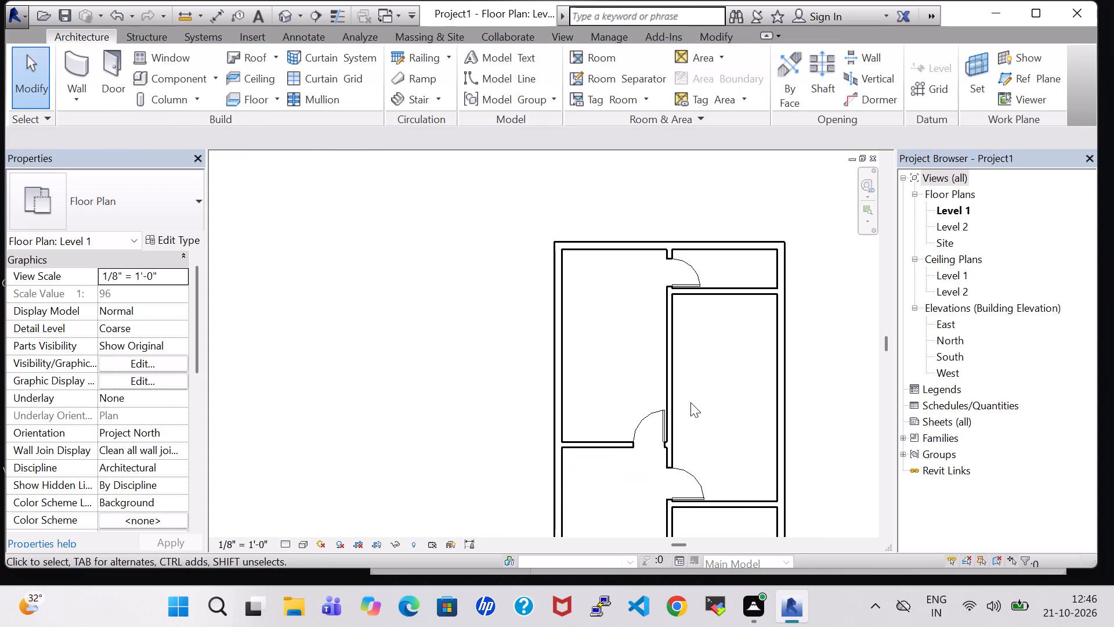
middle_drag(710, 406, 701, 387)
middle_drag(698, 326, 721, 262)
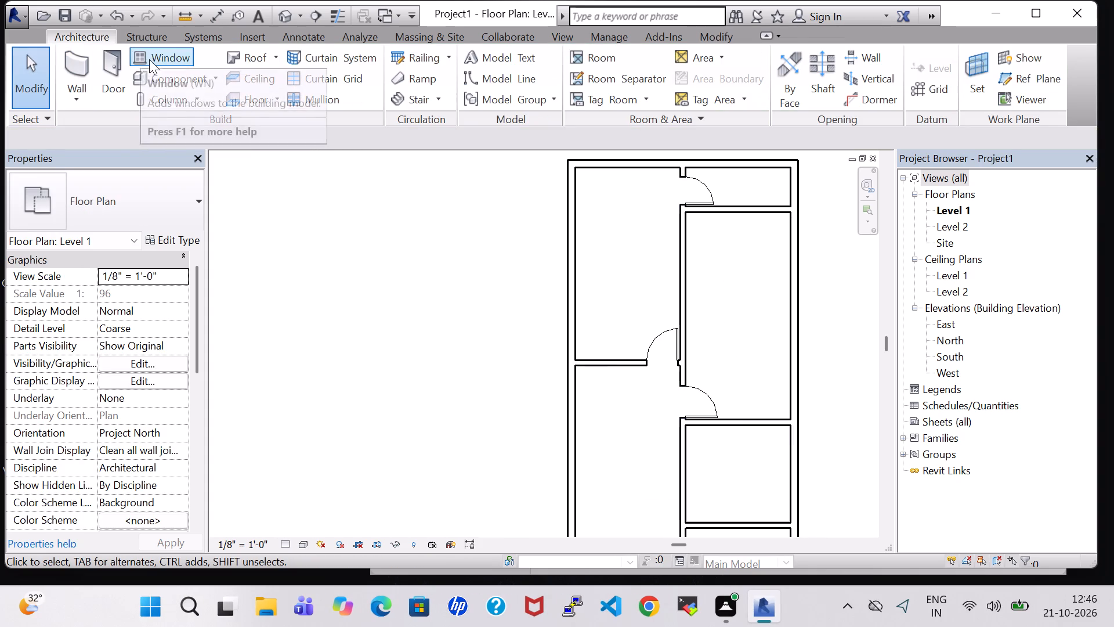
click(102, 63)
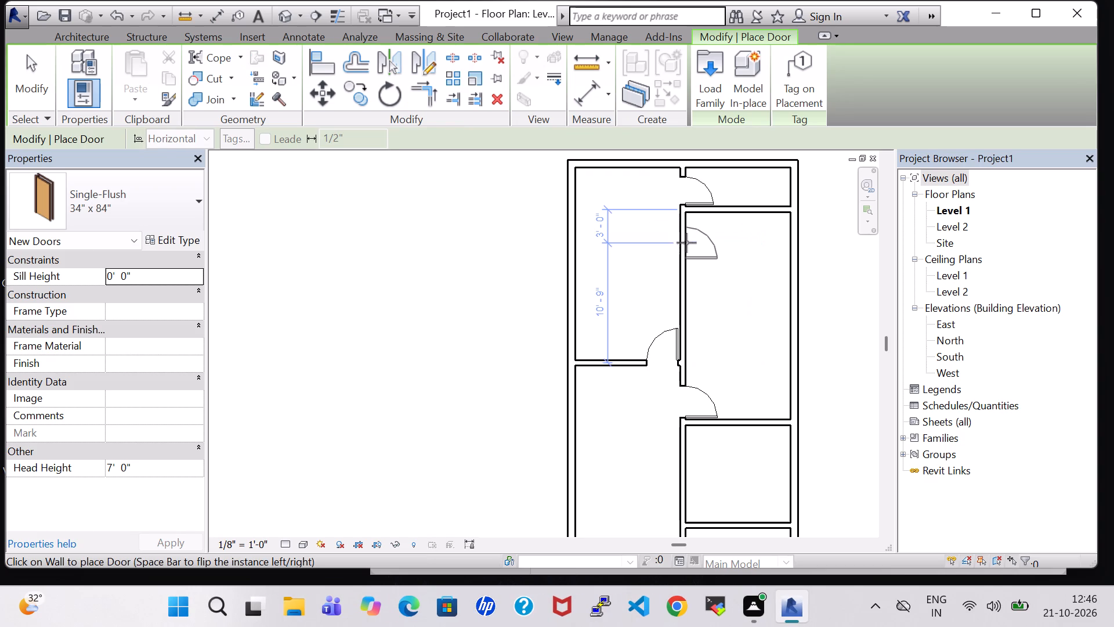
key(Escape)
click(77, 49)
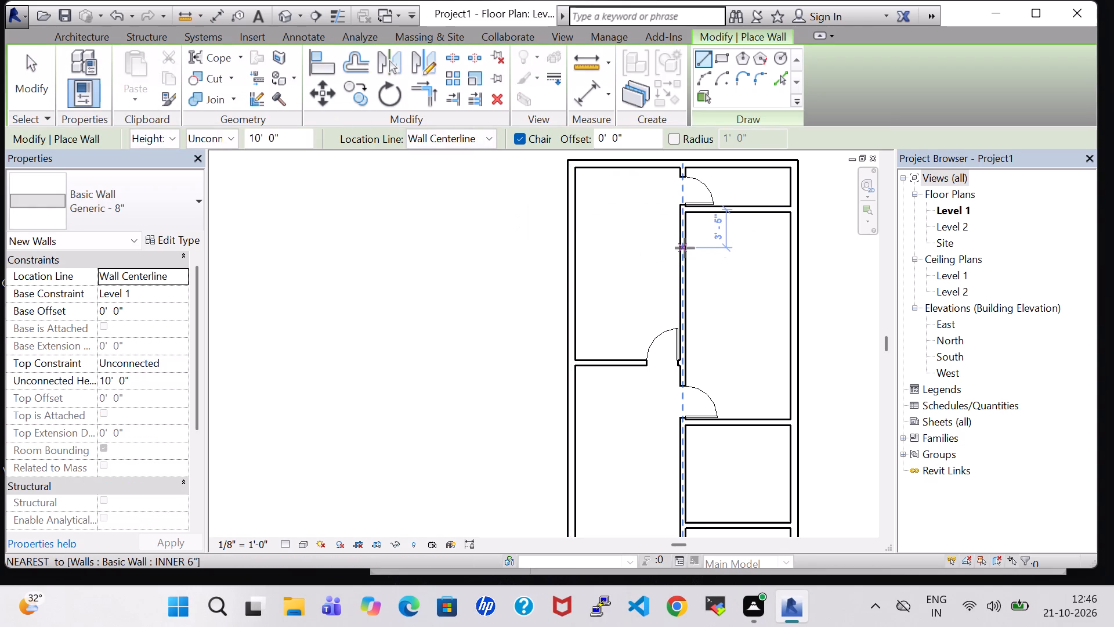
click(685, 248)
click(795, 255)
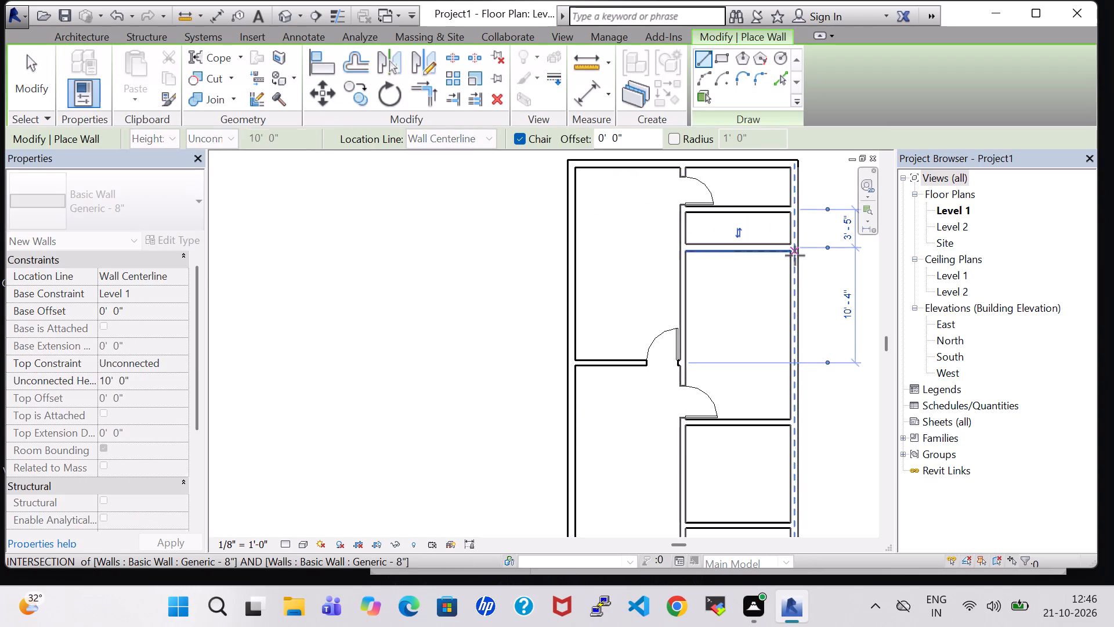
key(Escape)
key(Escape)
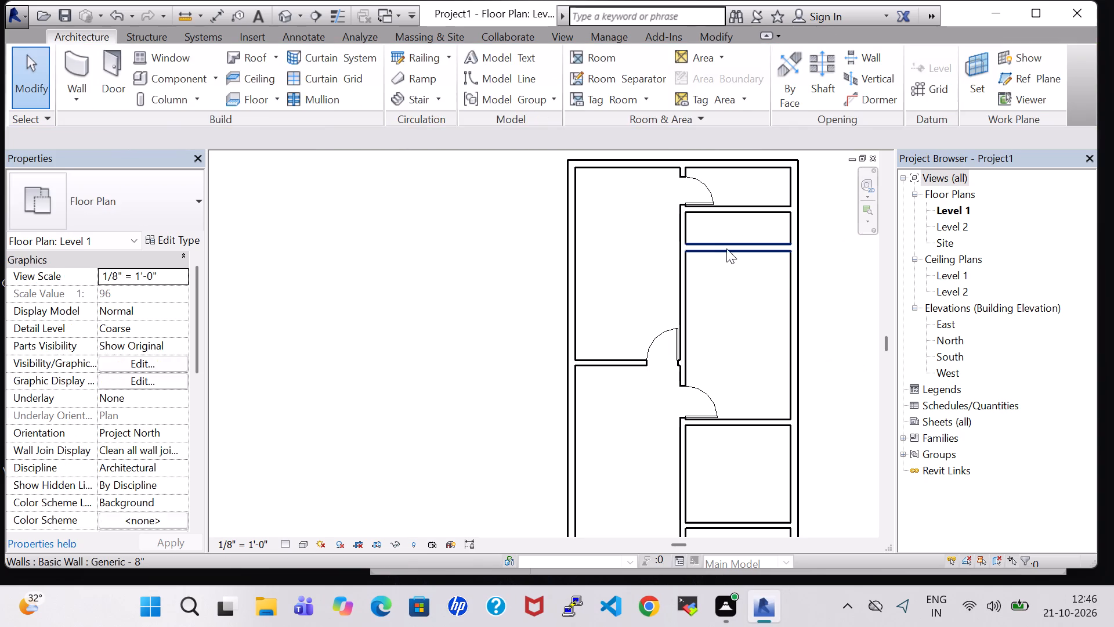
Nudge the new cross wall down to about 4'-1" below the top right-hand cross wall.
click(715, 246)
key(Down)
key(Down)
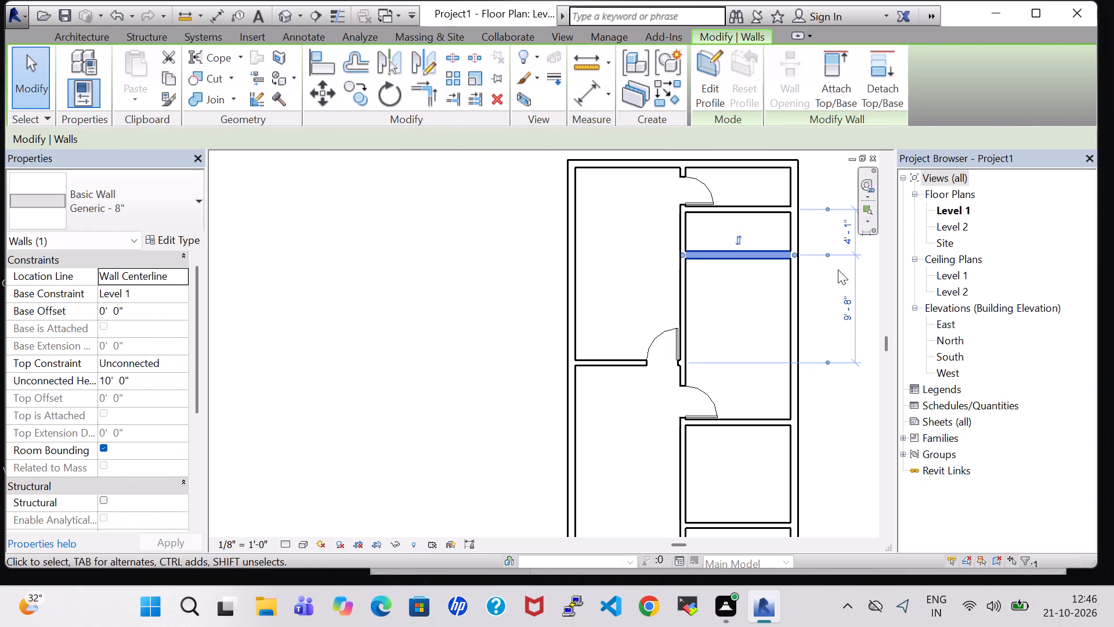
click(833, 272)
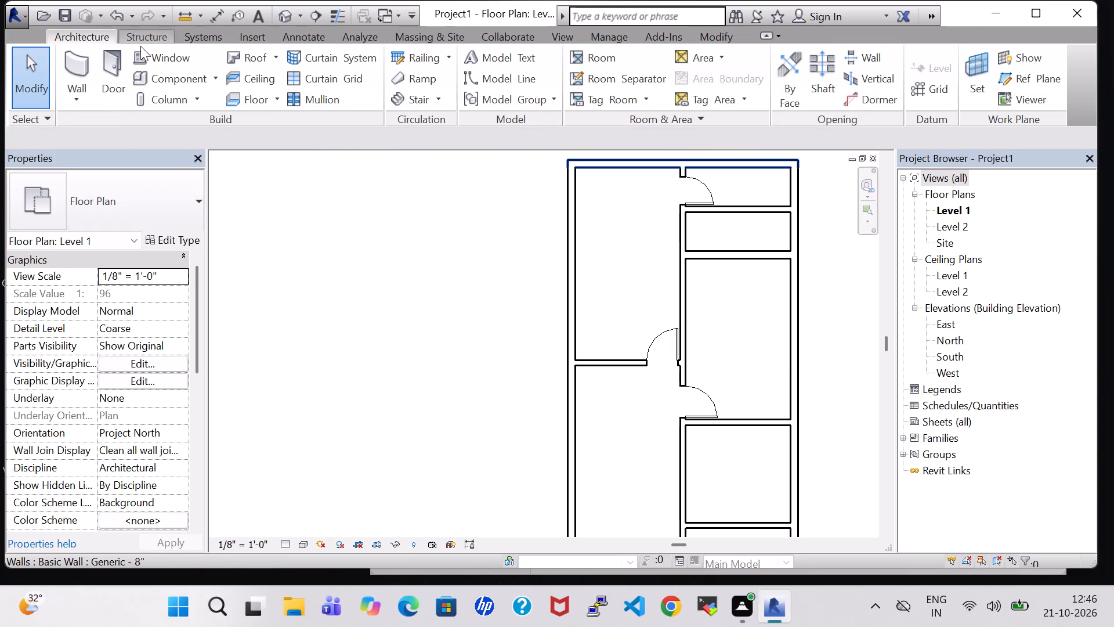
Draw a short vertical Generic - 8" wall between the two upper right-hand cross walls, about 2'-7" from the central partition.
click(71, 58)
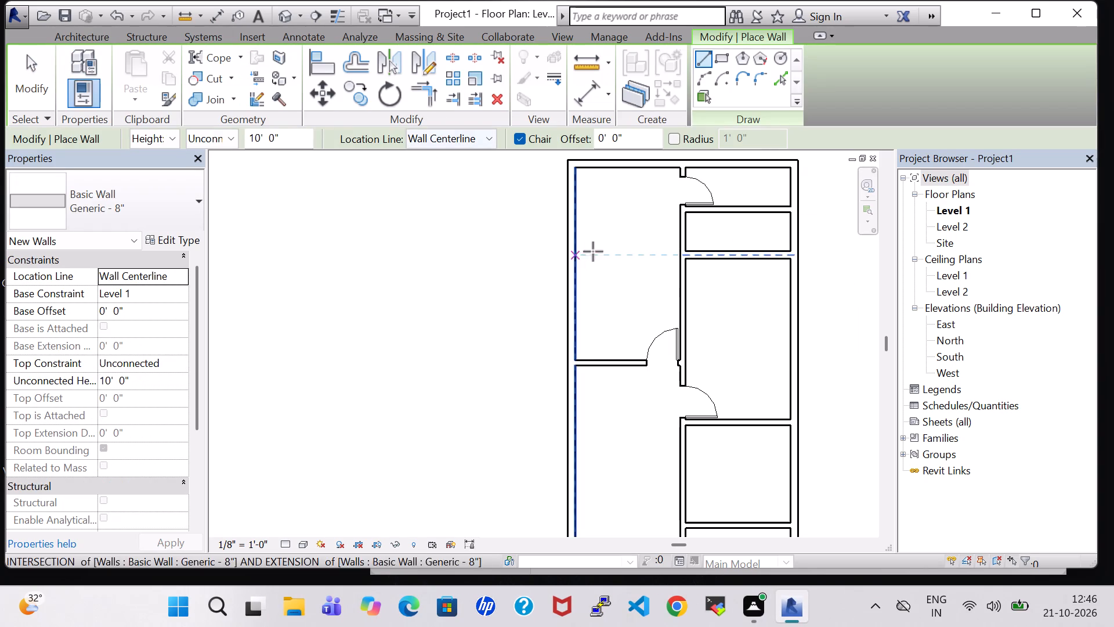
click(712, 216)
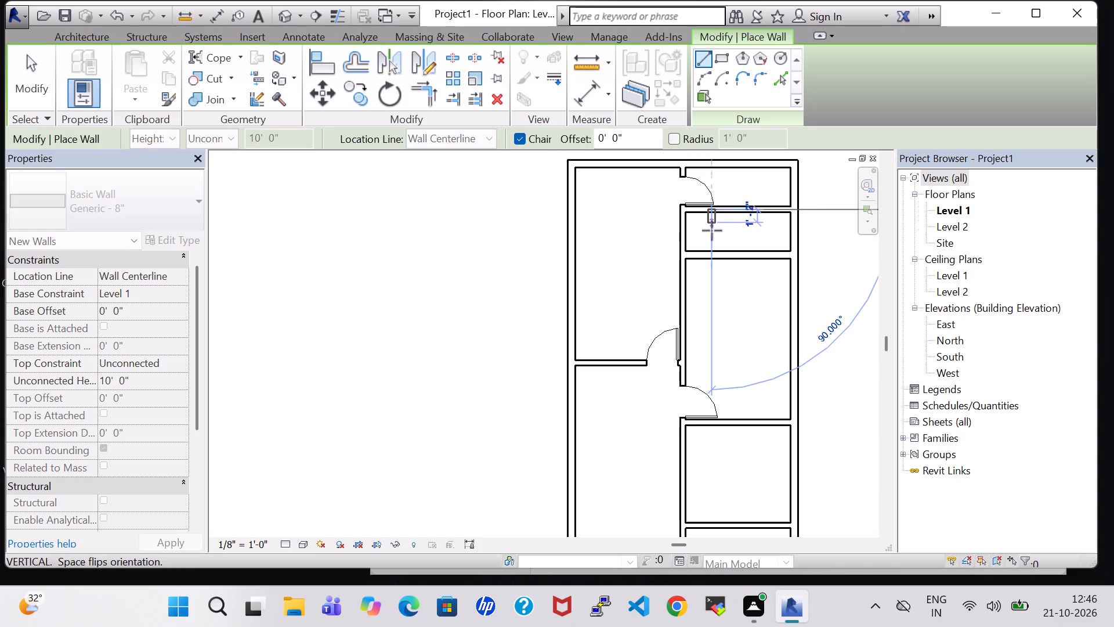
click(711, 248)
key(Escape)
key(Escape)
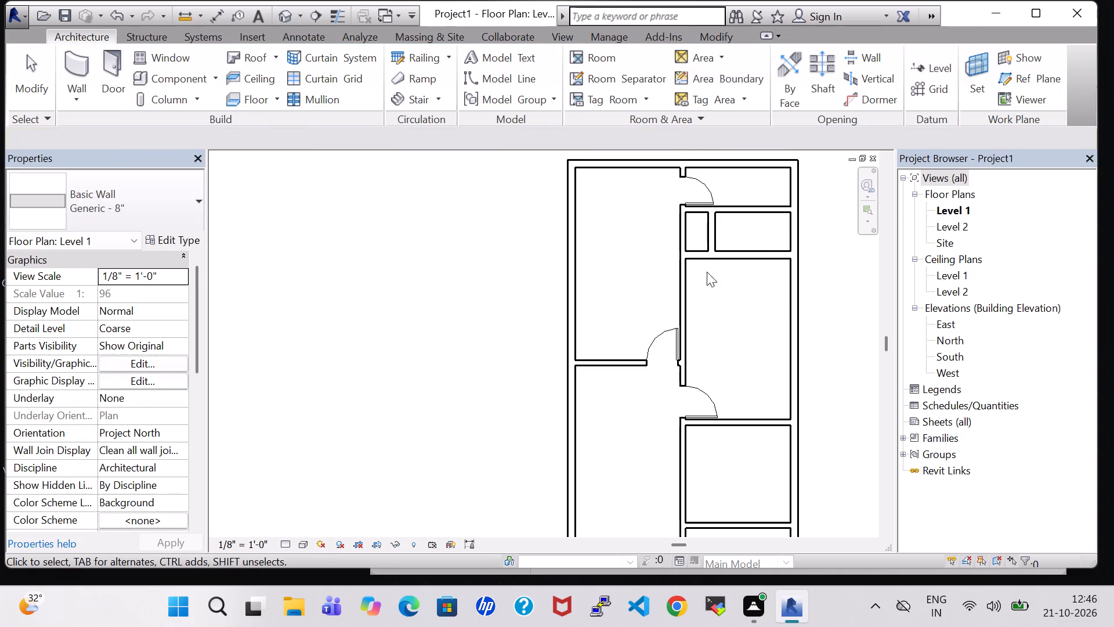
Change the new short vertical wall to the INNER 6" wall type.
click(711, 230)
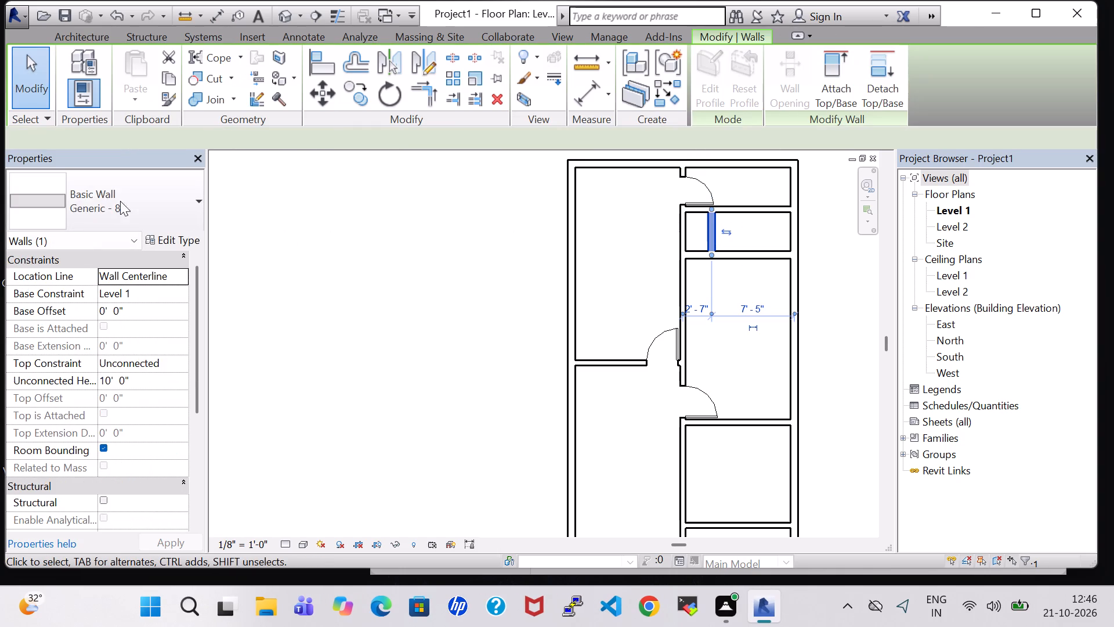
click(110, 199)
click(56, 616)
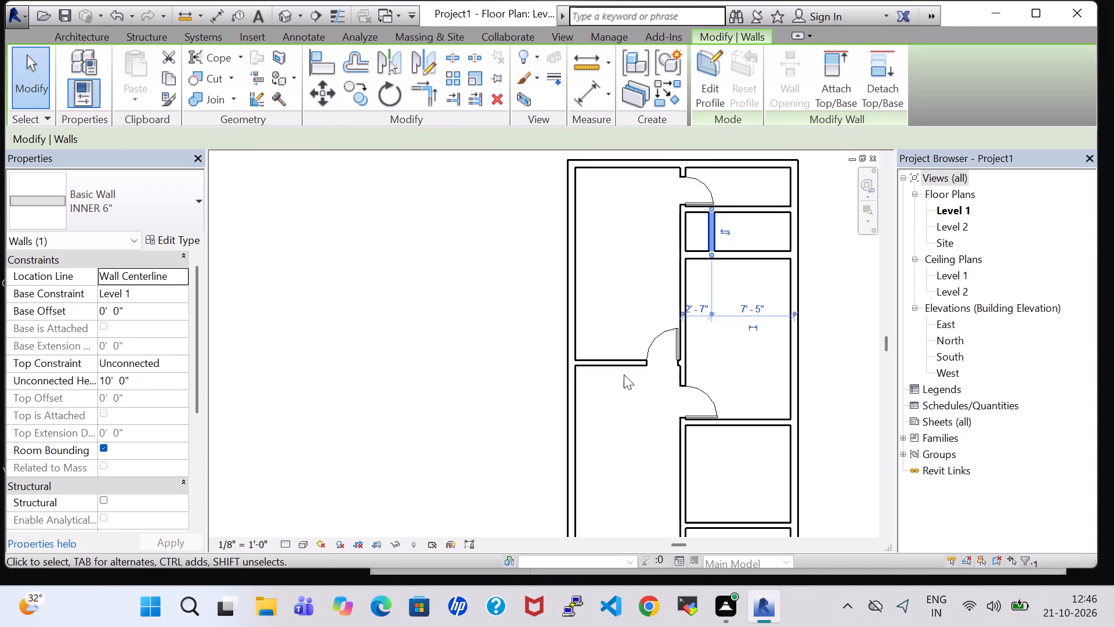
Duplicate the short vertical wall's type under the name INNER 4".
click(714, 225)
right_click(714, 225)
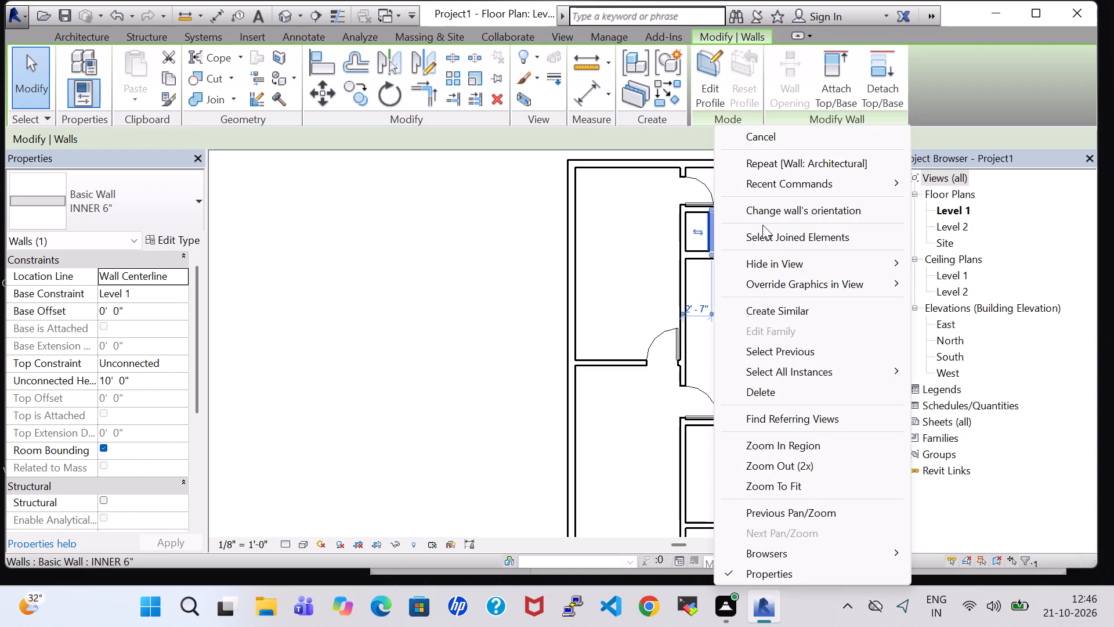
click(186, 240)
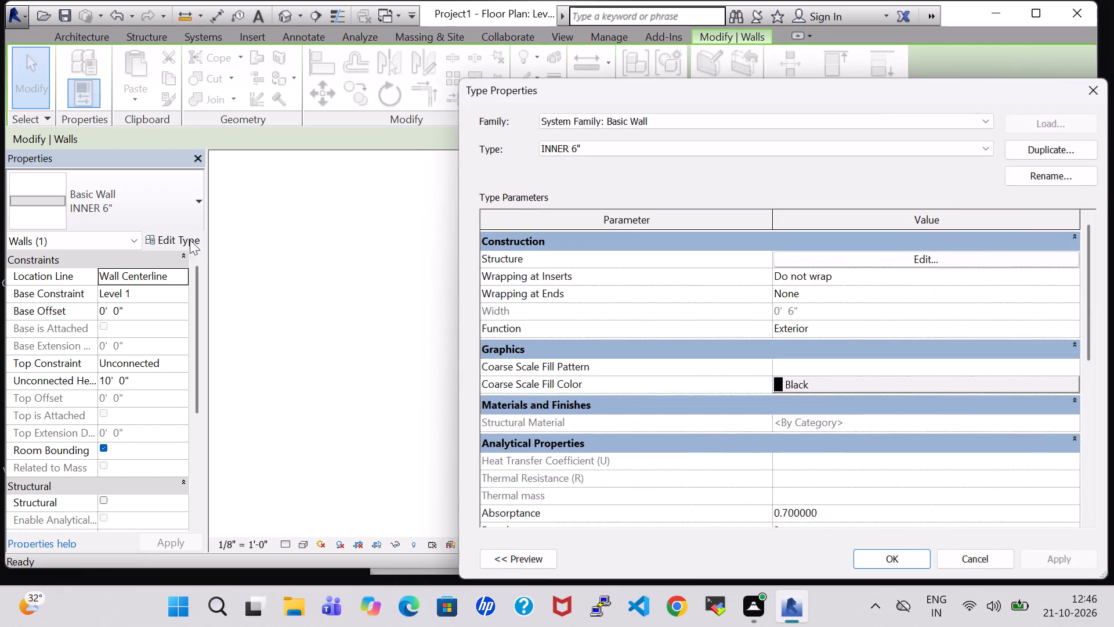
click(1048, 148)
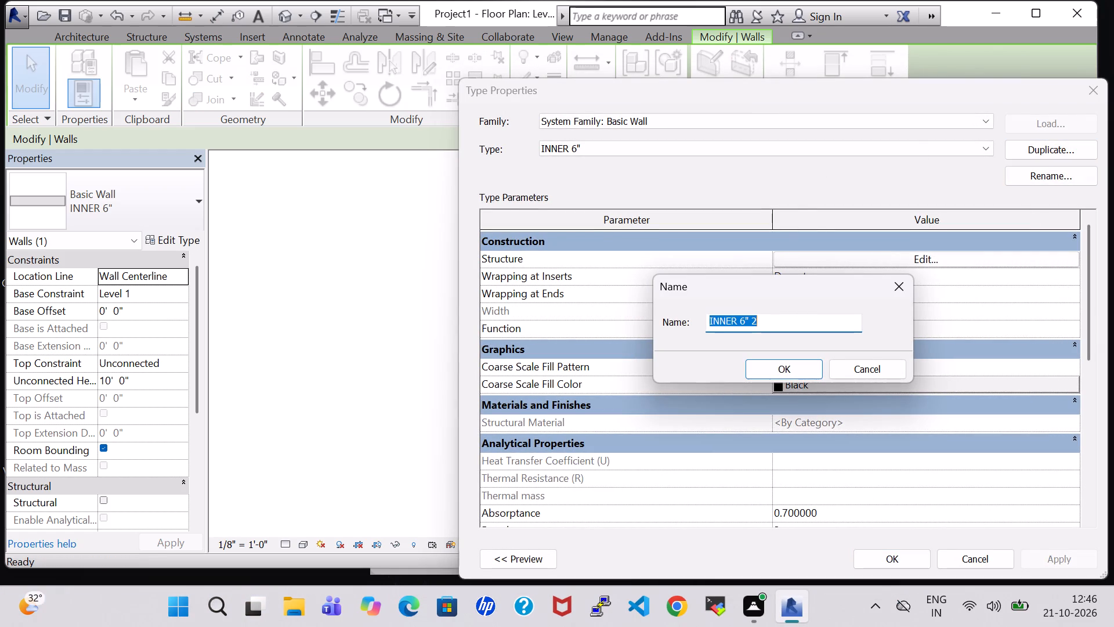
click(771, 327)
key(BackSpace)
key(BackSpace)
key(BackSpace)
key(BackSpace)
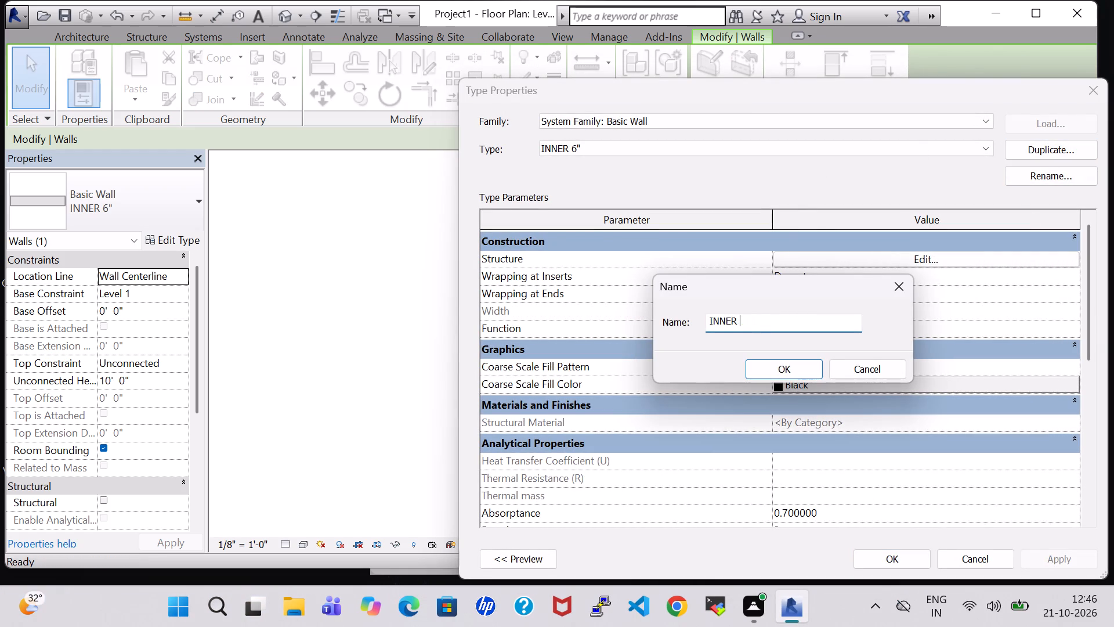
key(4)
key(shift+quotedbl)
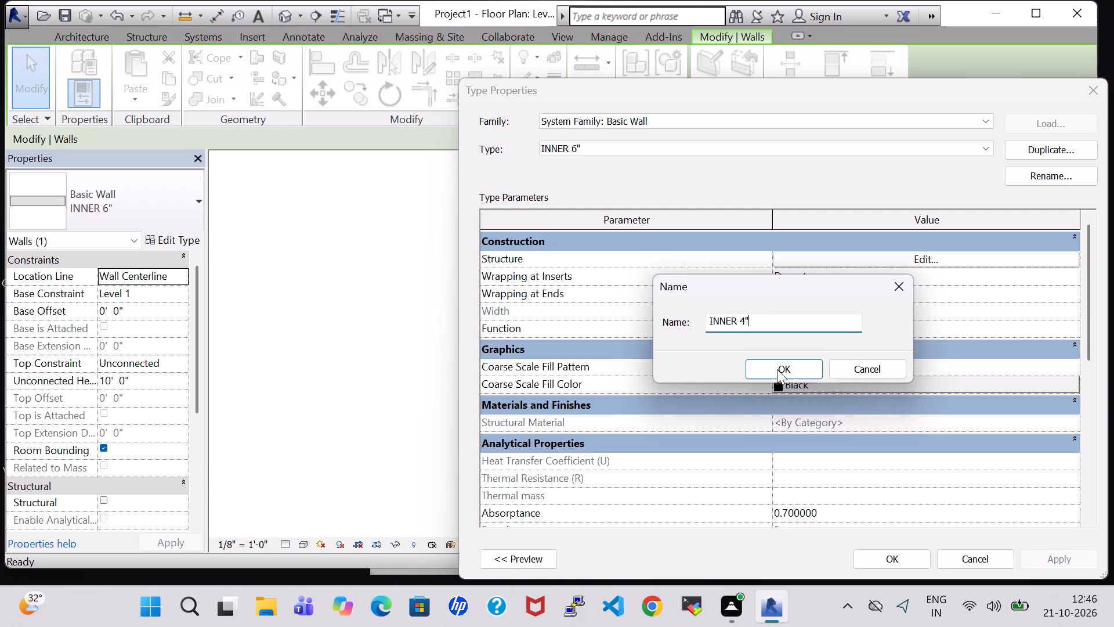
click(777, 369)
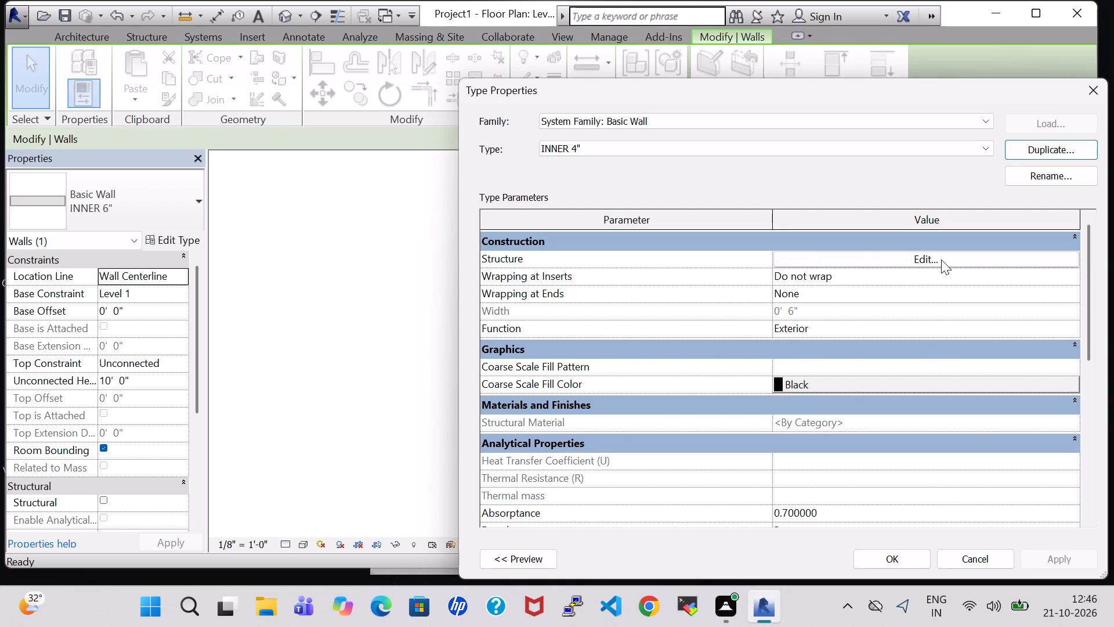
Set the structure layer thickness of the INNER 4" wall type to 4" and apply the type to the short vertical wall.
click(941, 260)
click(806, 261)
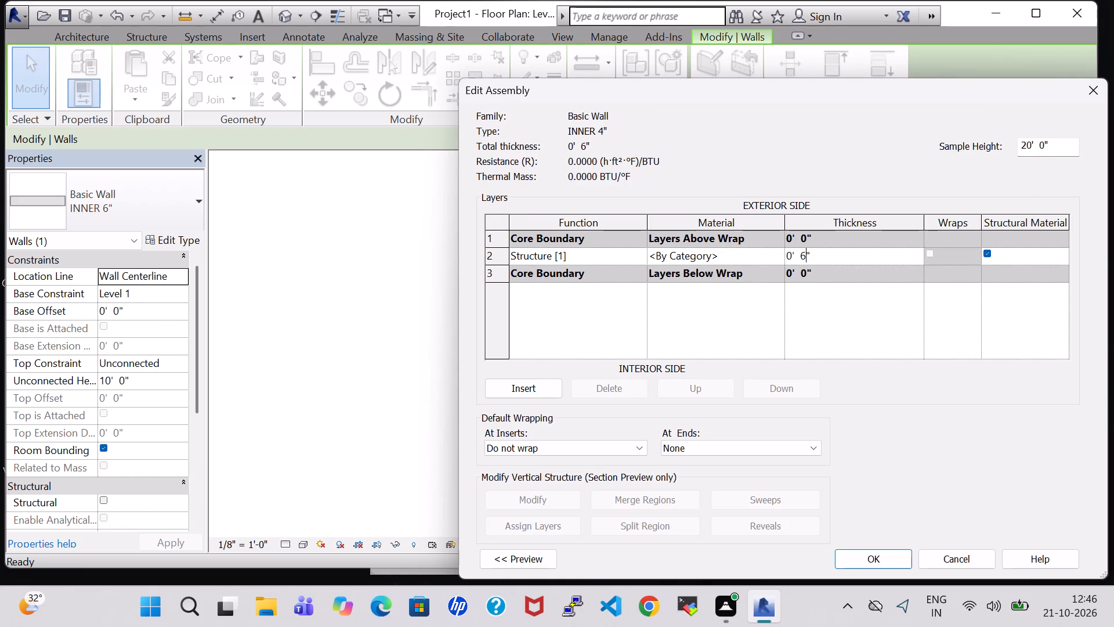
key(BackSpace)
key(4)
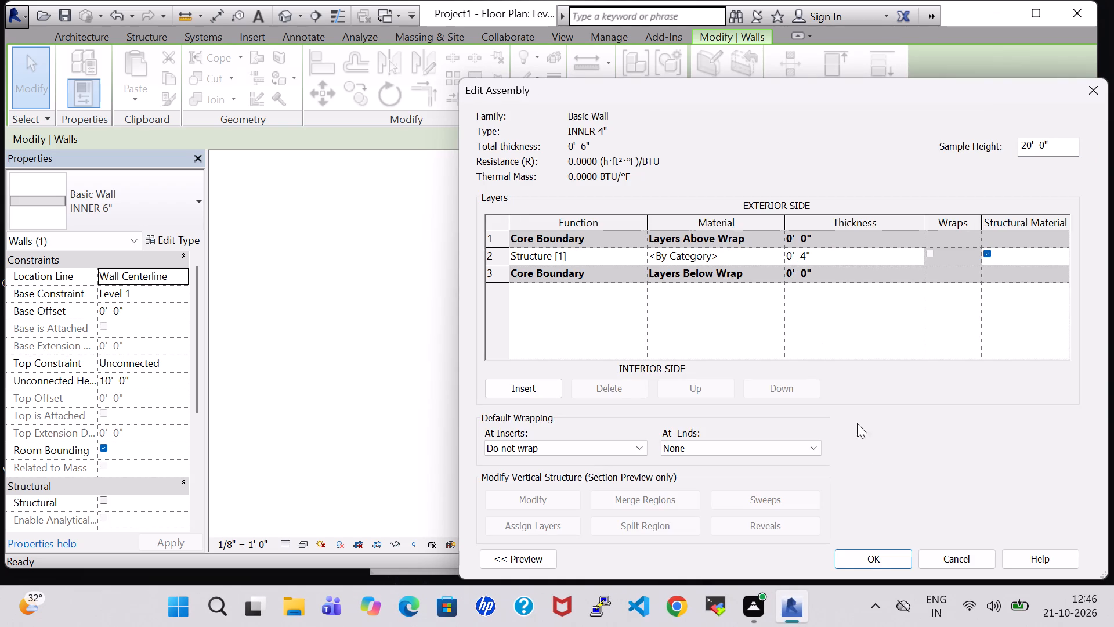
click(865, 556)
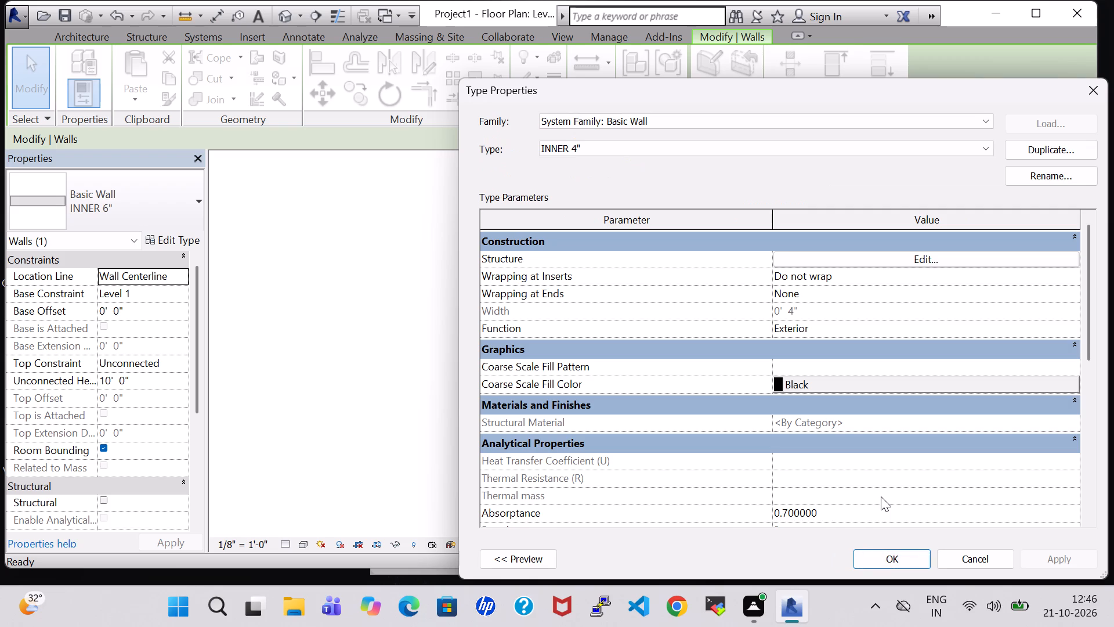
click(906, 555)
click(841, 330)
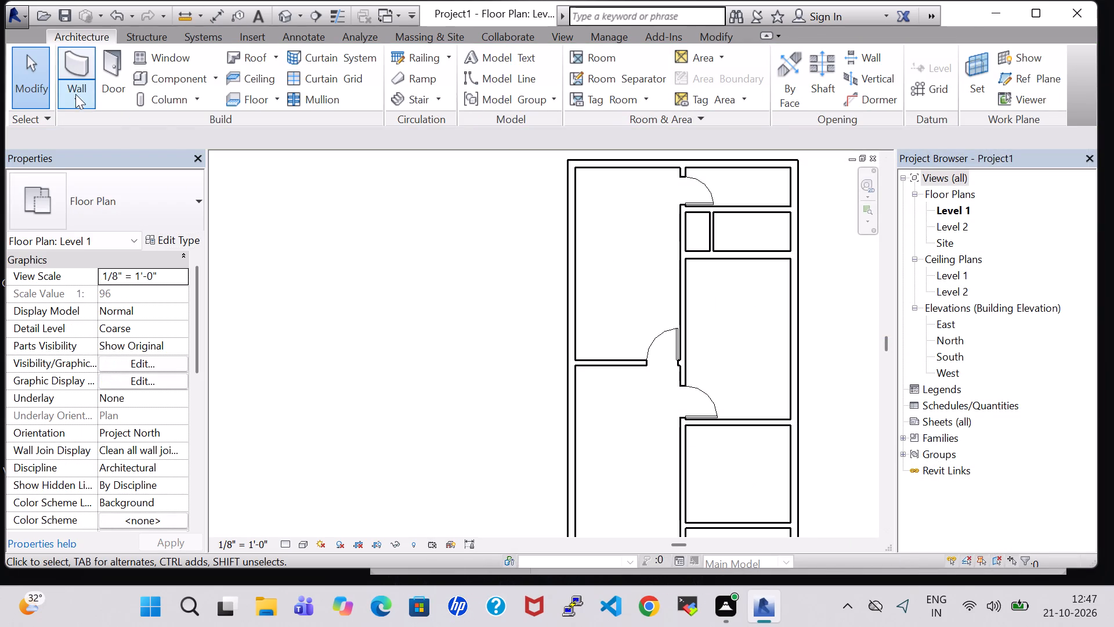
Start placing a door with the Single-Flush 30" x 80" type.
click(114, 57)
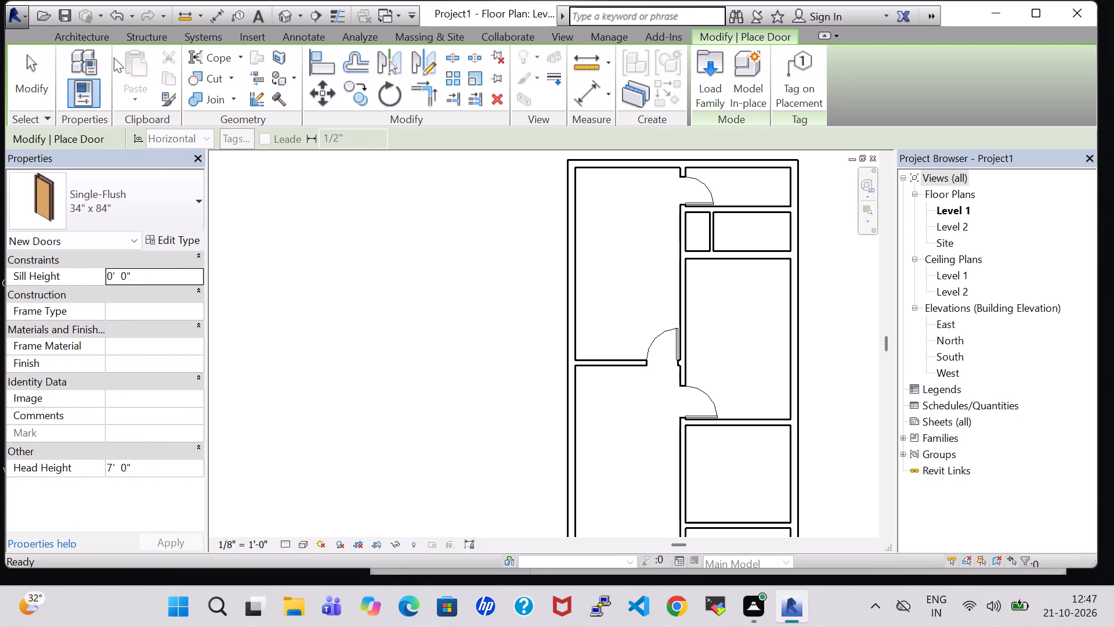
drag(148, 165, 148, 179)
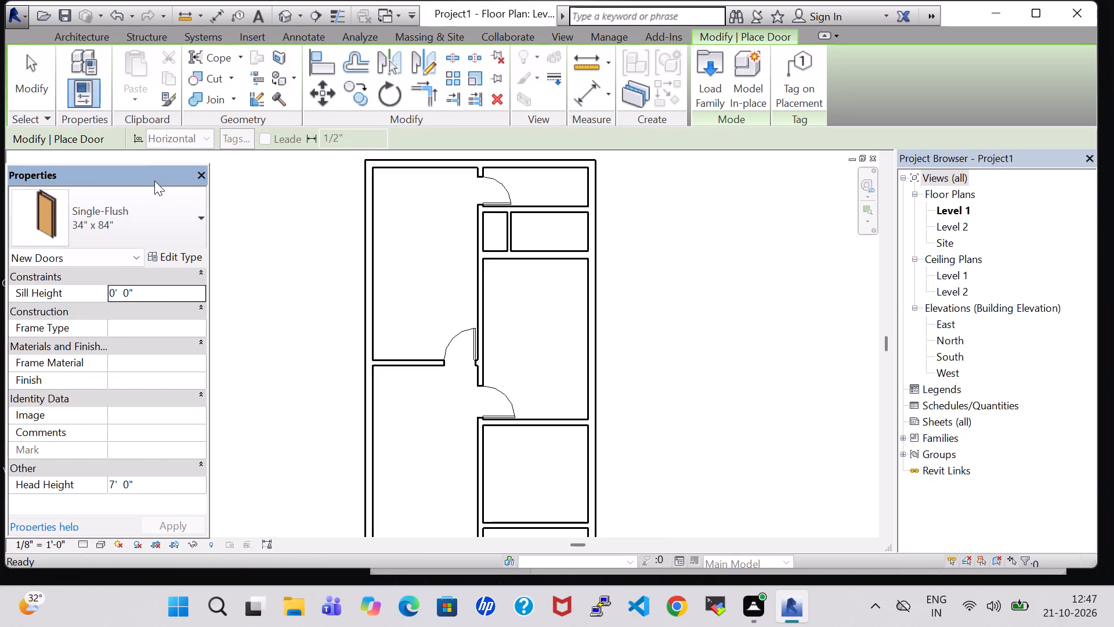
drag(154, 181, 157, 172)
click(100, 206)
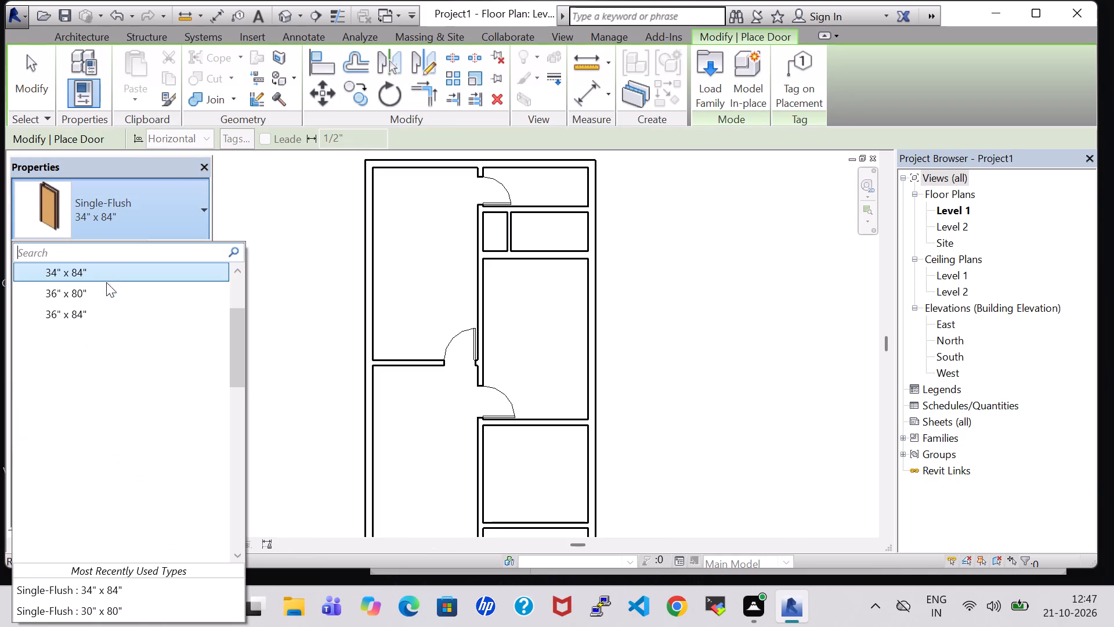
scroll(106, 288, up, 2)
click(106, 269)
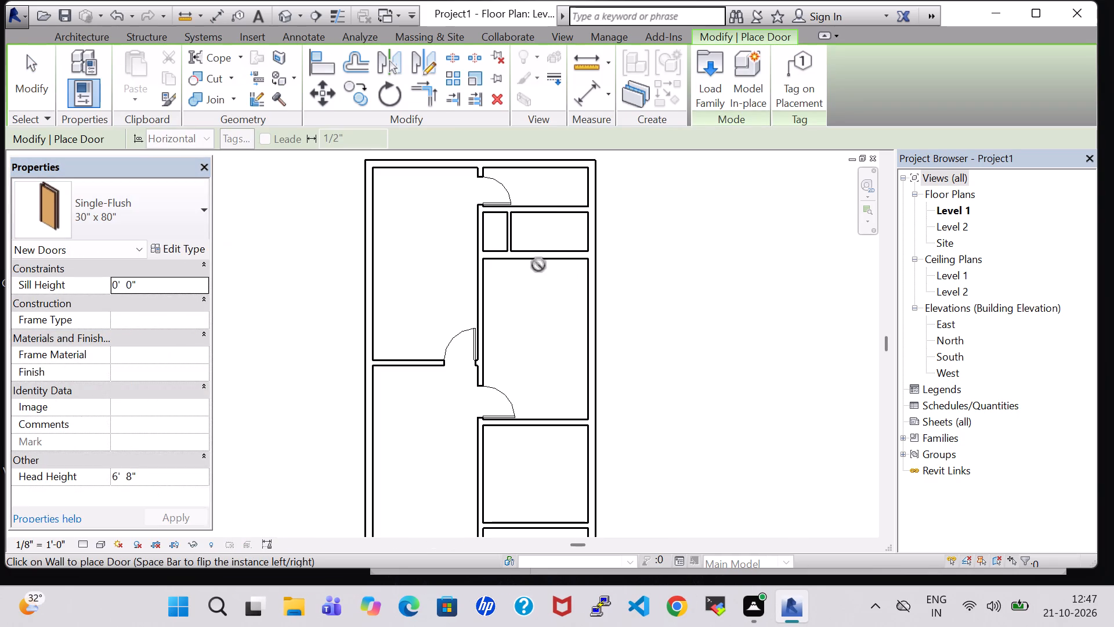
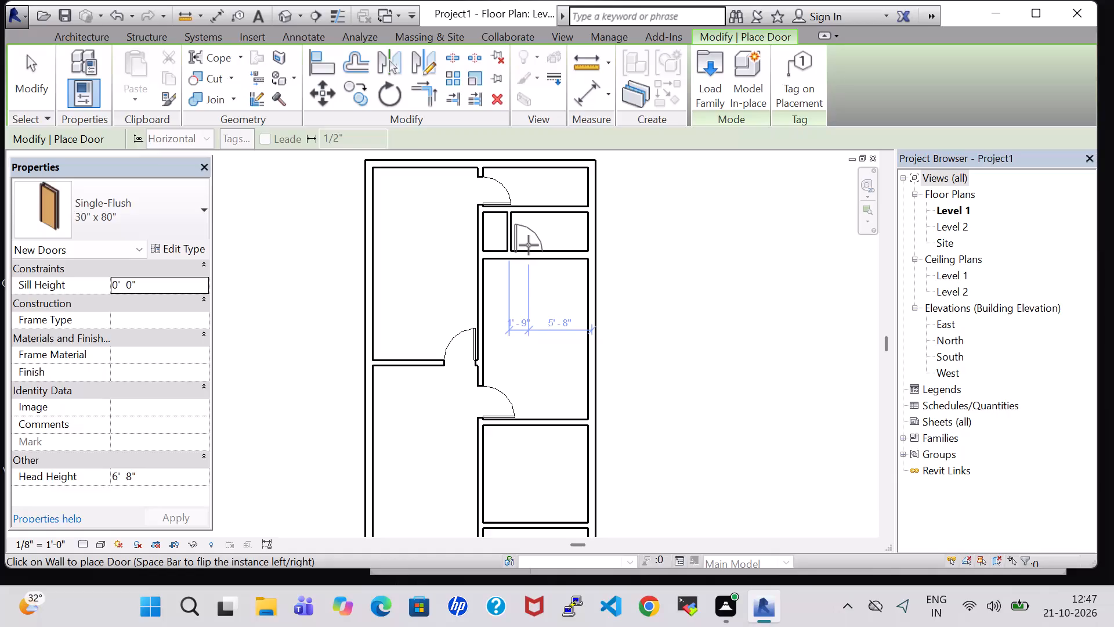
Place the 30" x 80" door in the horizontal wall just beside the short INNER 4" wall, about 5'-9" from the outer wall.
scroll(529, 245, up, 1)
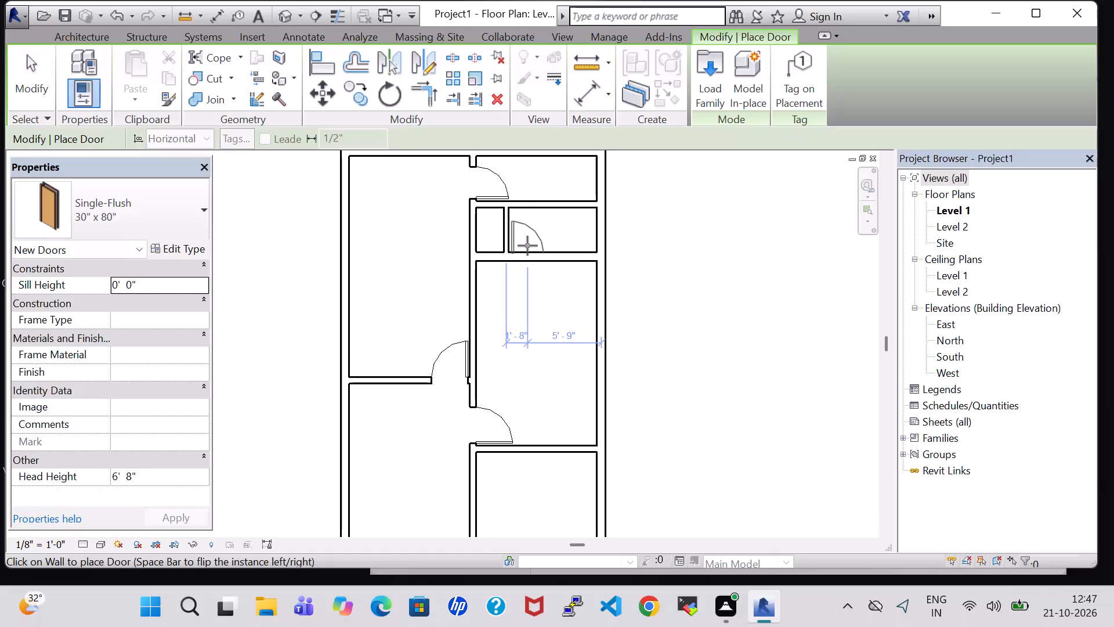
click(527, 246)
key(Escape)
key(Escape)
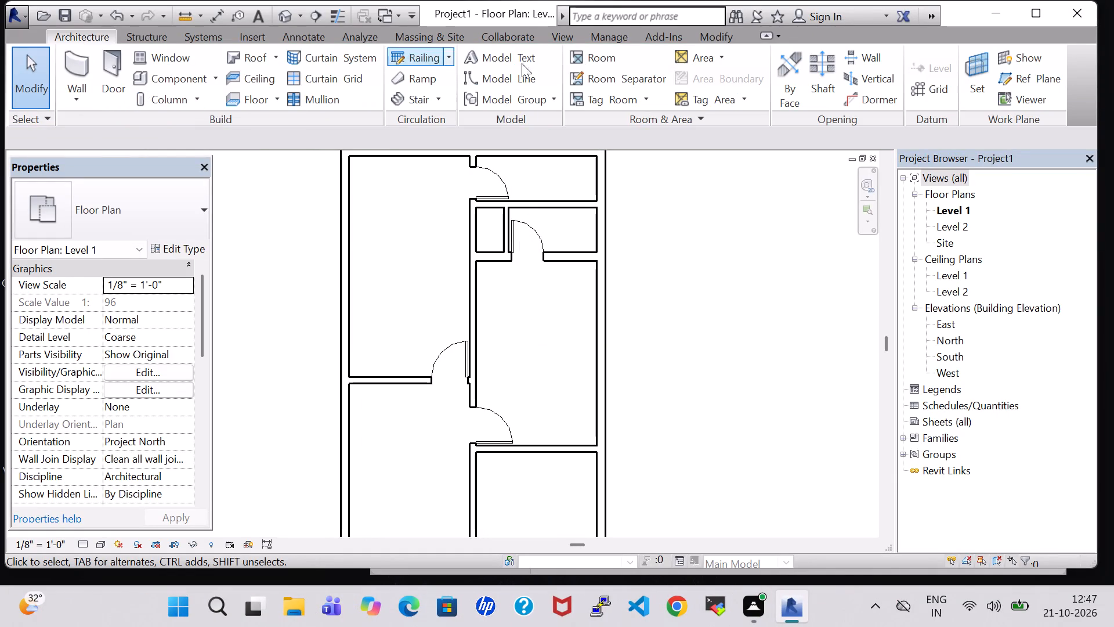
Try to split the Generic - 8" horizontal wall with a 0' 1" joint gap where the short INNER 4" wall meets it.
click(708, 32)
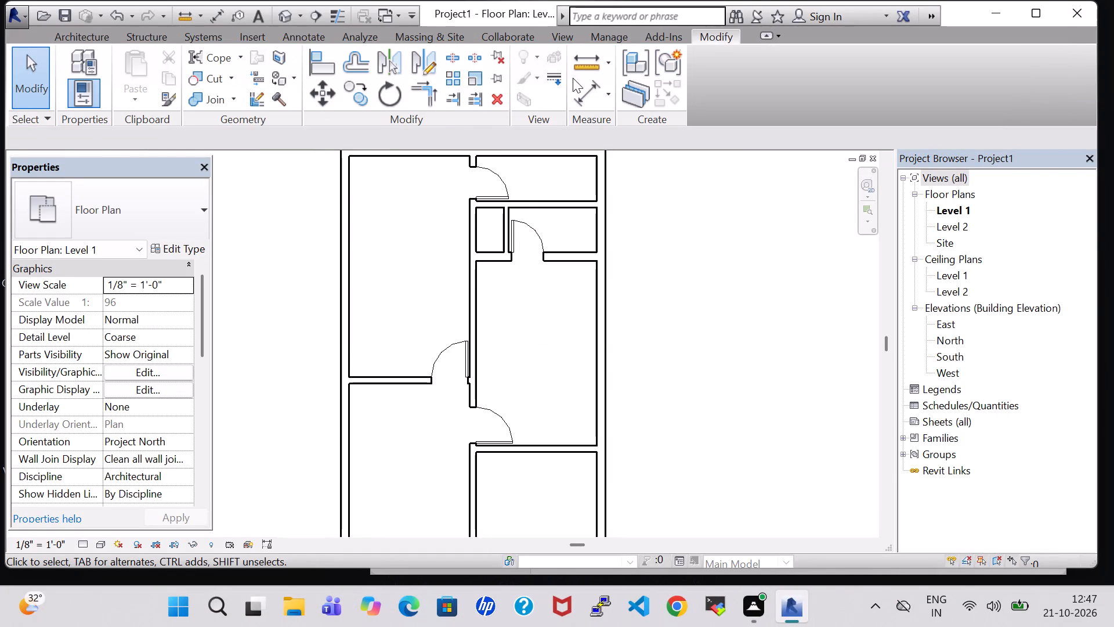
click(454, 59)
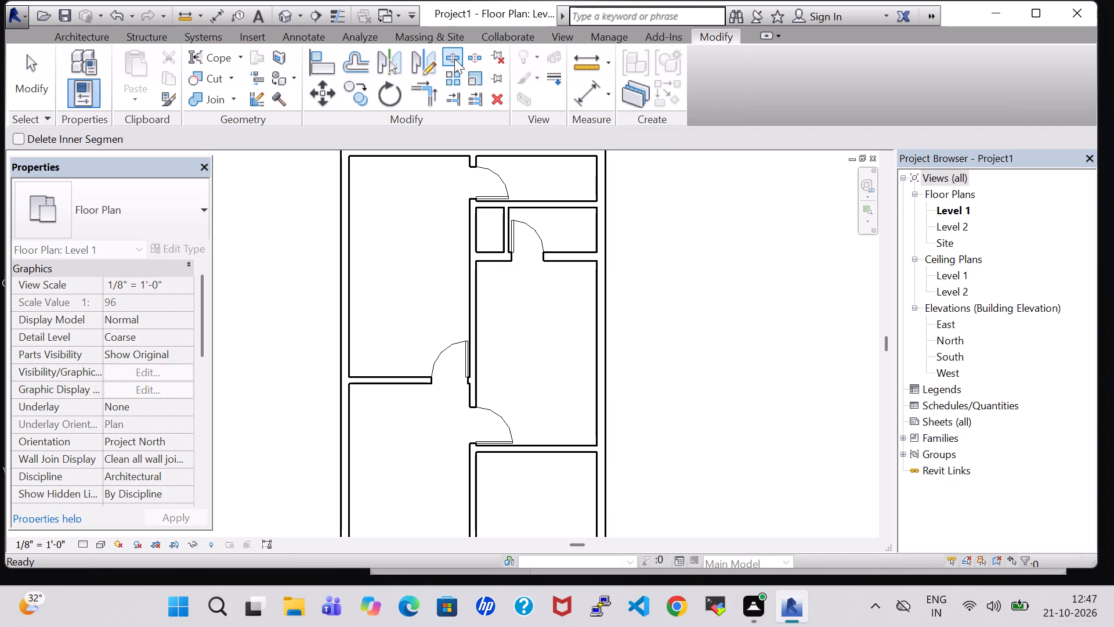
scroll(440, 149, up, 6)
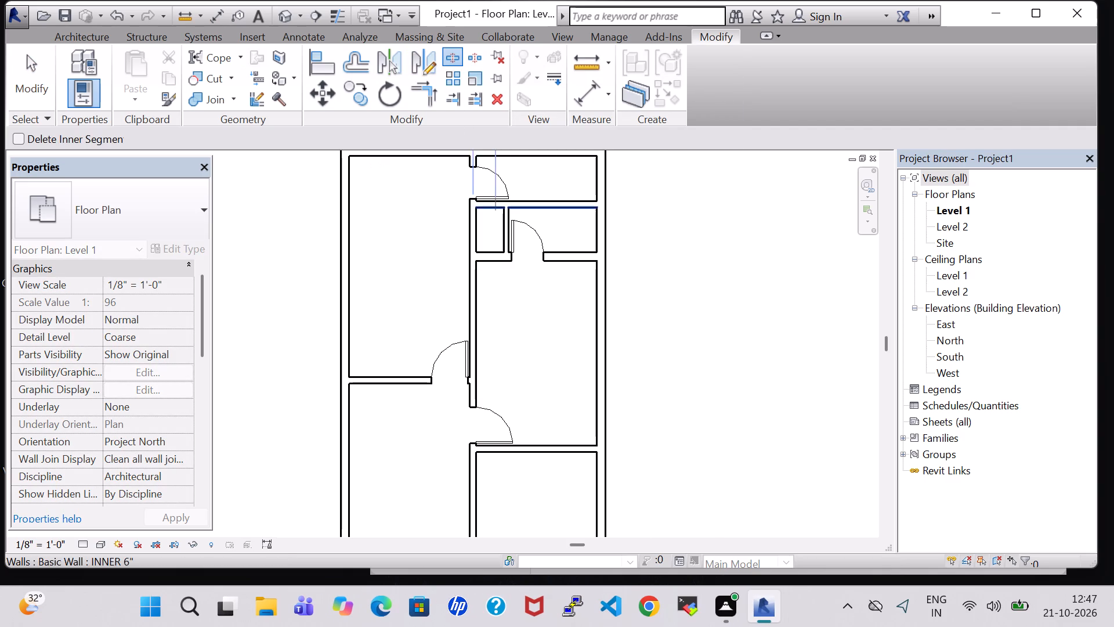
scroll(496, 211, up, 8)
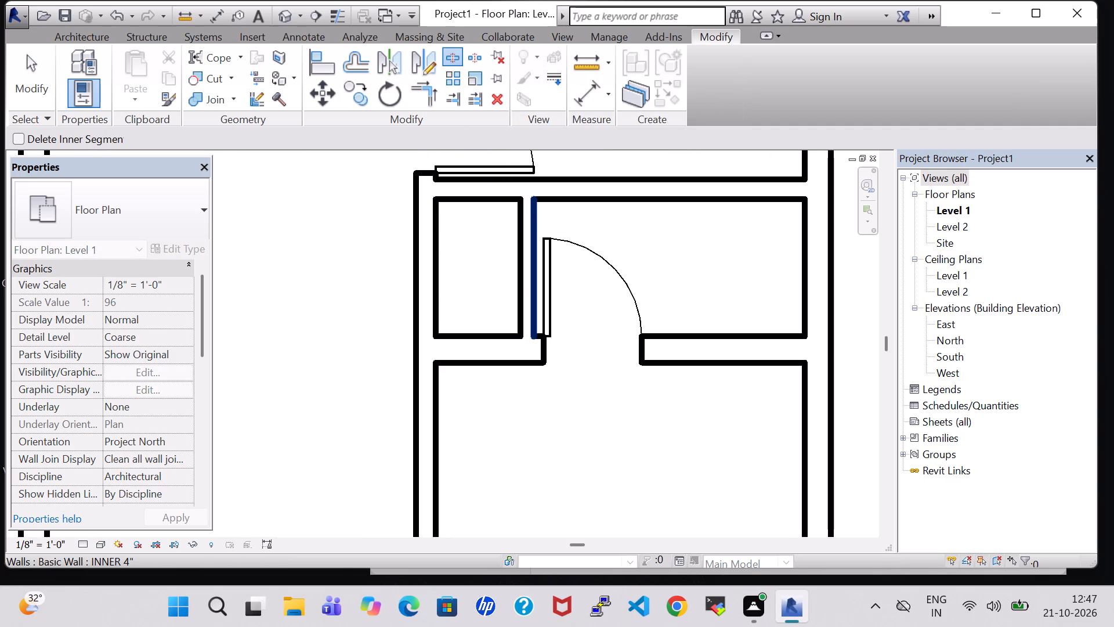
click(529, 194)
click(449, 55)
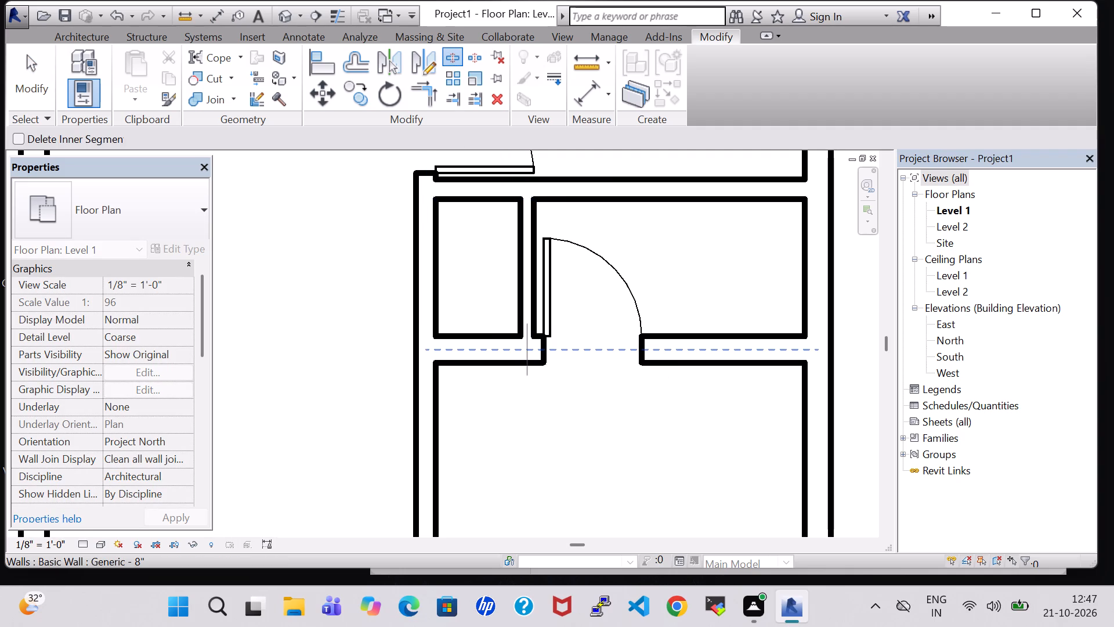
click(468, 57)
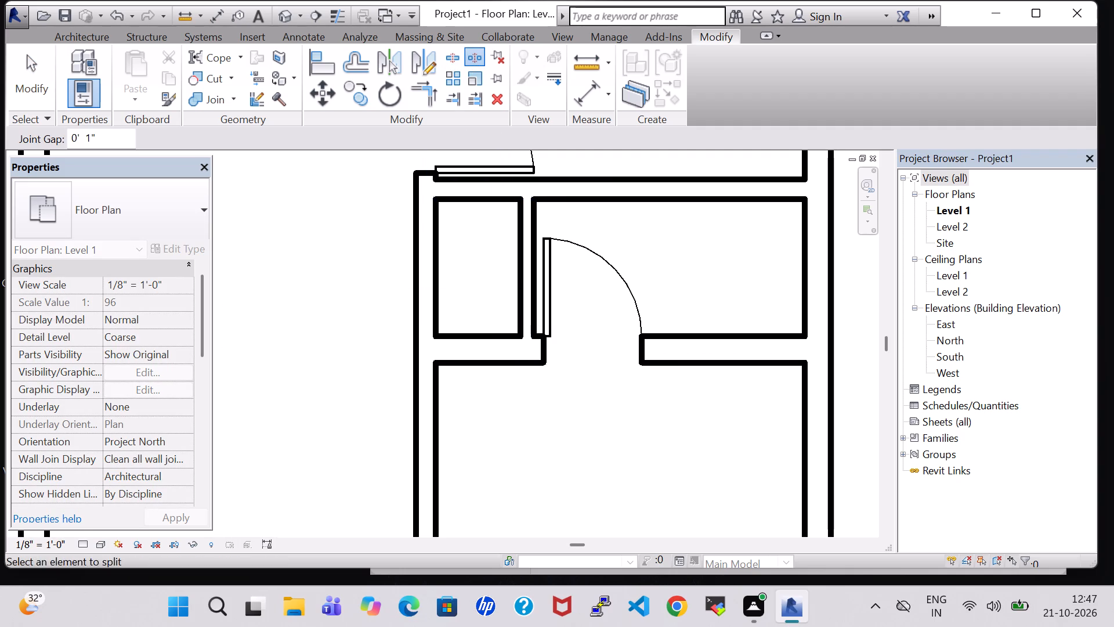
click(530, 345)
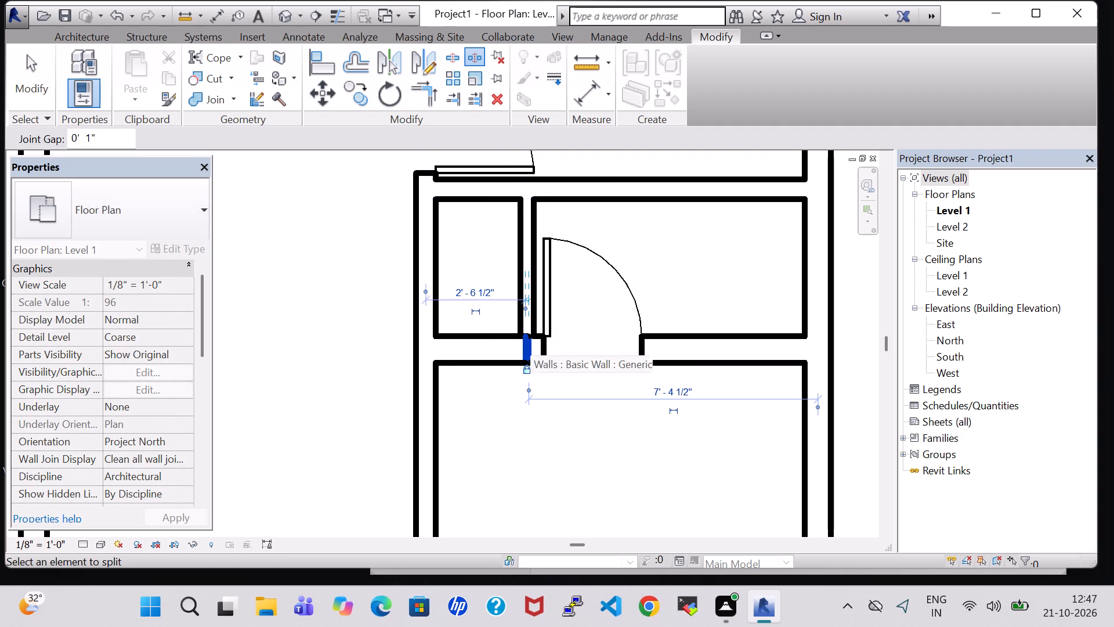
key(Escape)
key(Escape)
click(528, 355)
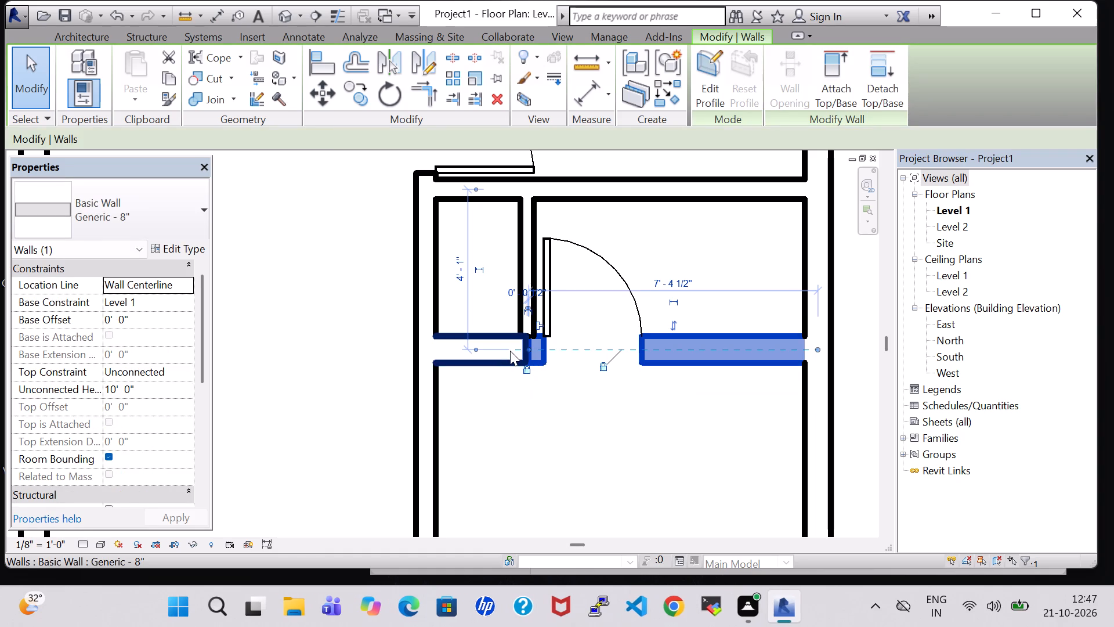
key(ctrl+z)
Split the short INNER 4" wall about 3'-6" and 8" from the lower horizontal wall and delete the segment between the splits.
click(520, 275)
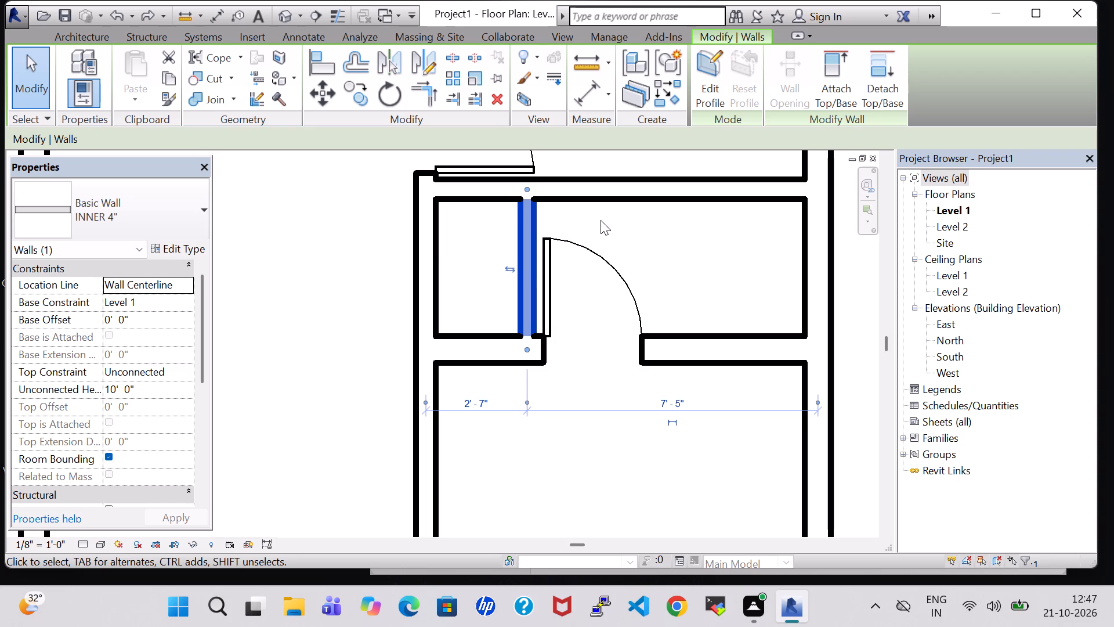
click(495, 220)
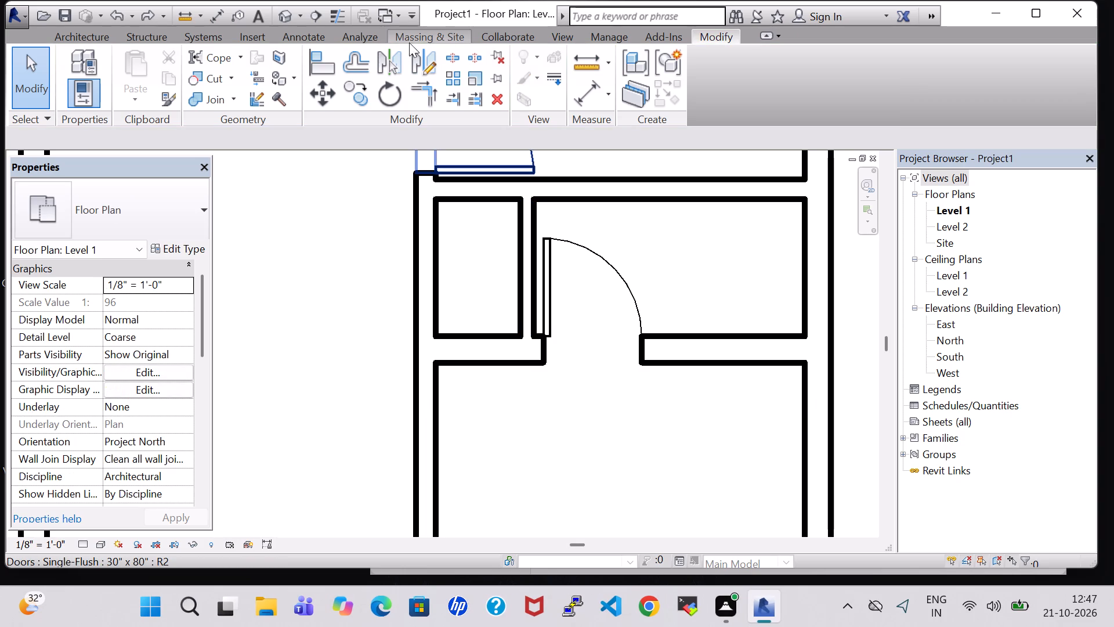
click(460, 56)
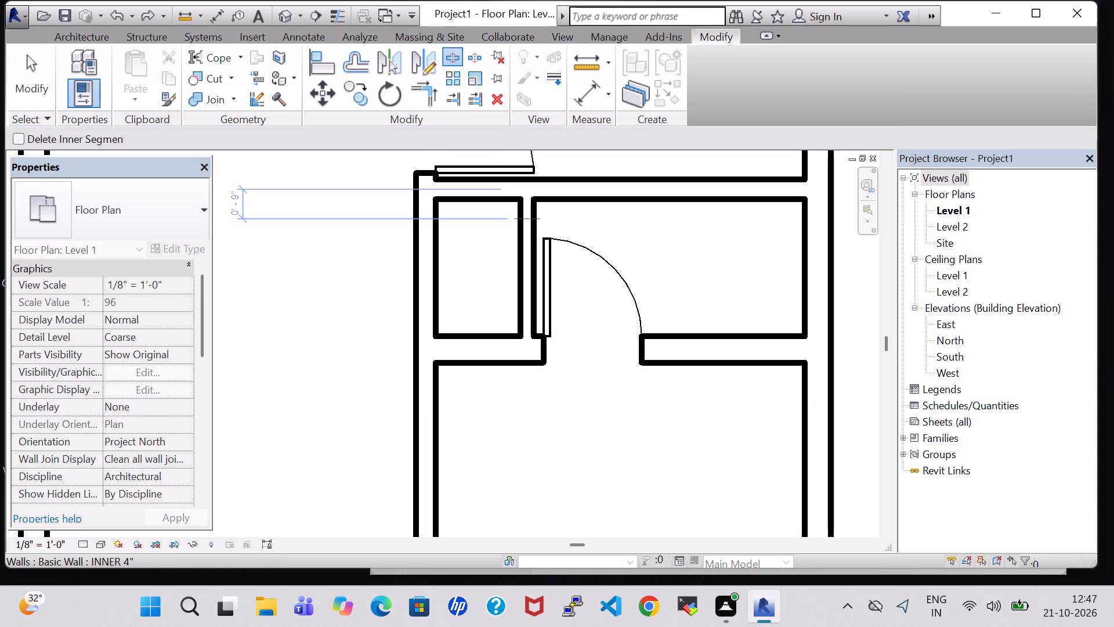
click(528, 211)
click(531, 322)
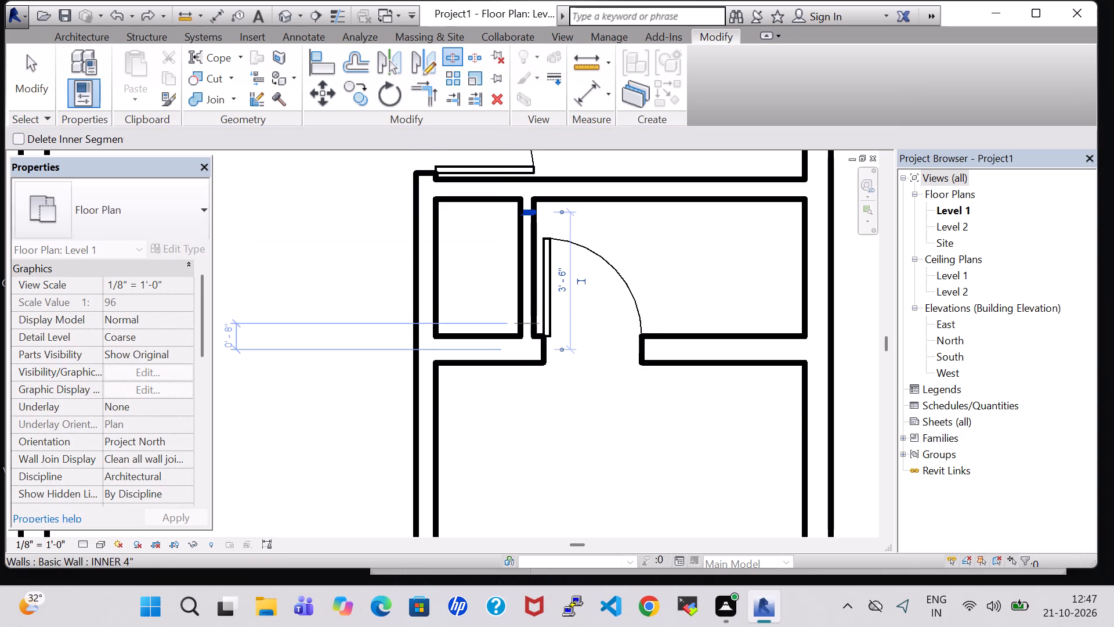
key(Escape)
key(Escape)
click(519, 281)
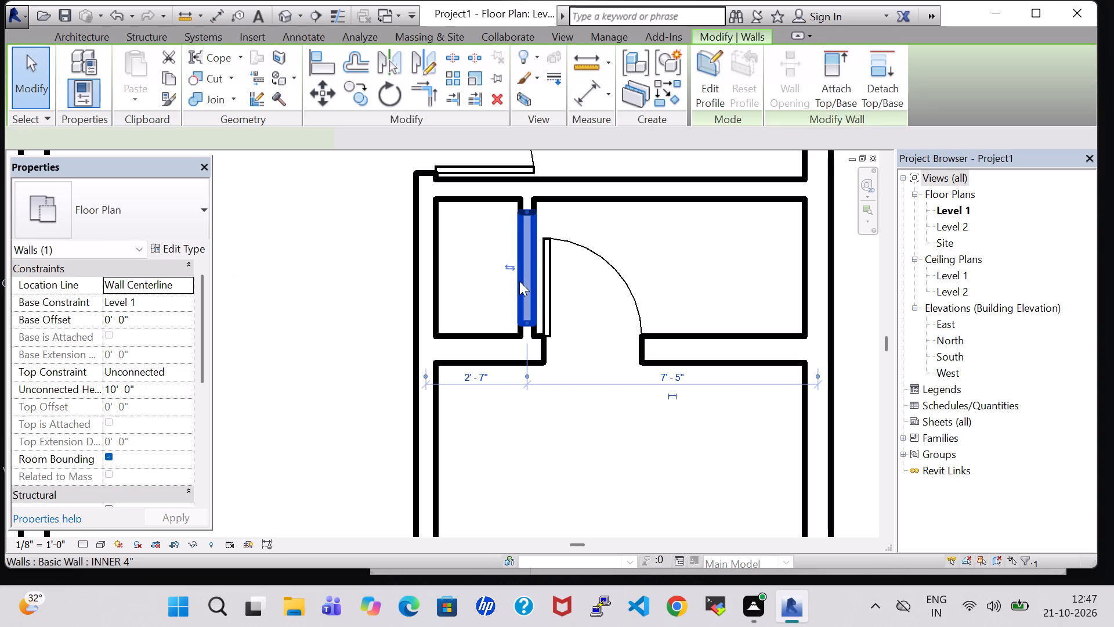
key(Delete)
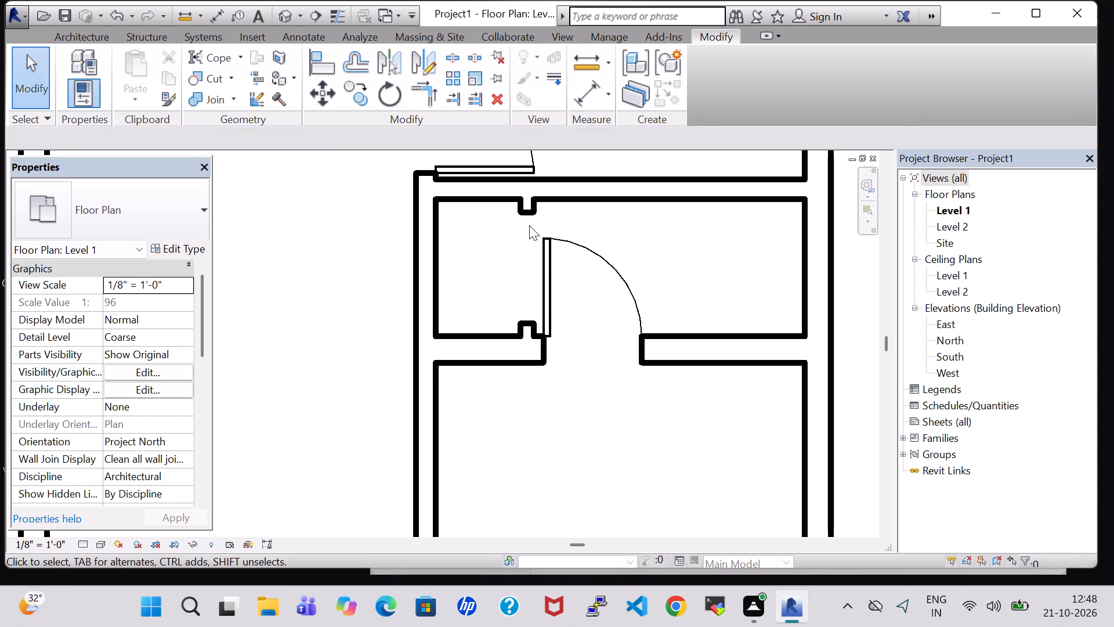
Split off and delete about 3'-6" of the long vertical INNER 6" wall, starting just below the horizontal wall under the existing door.
scroll(522, 251, down, 3)
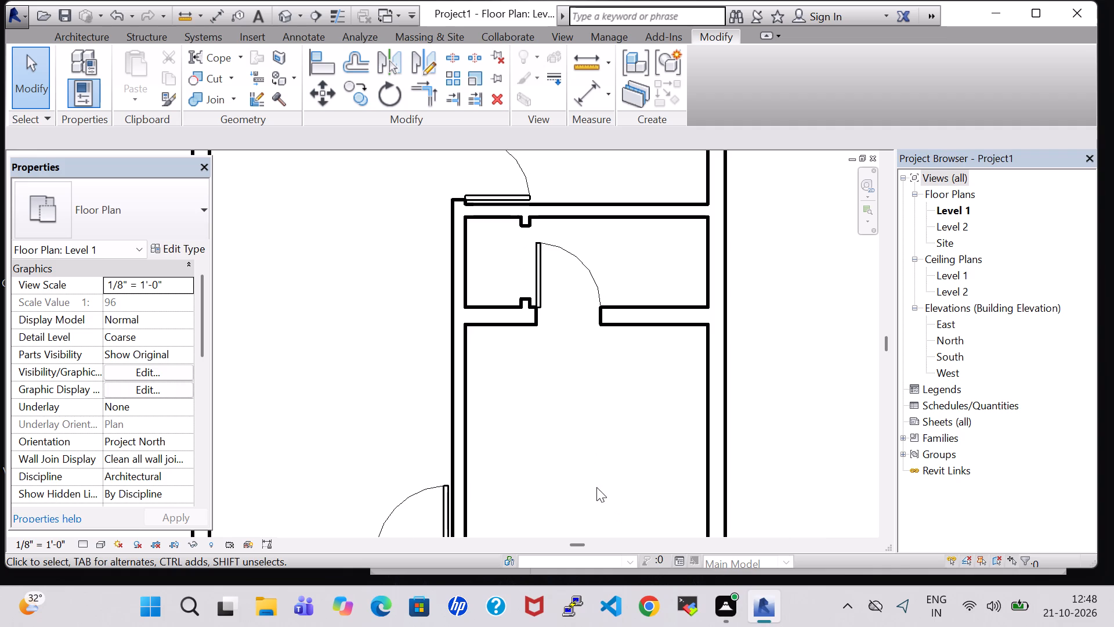
scroll(609, 335, down, 3)
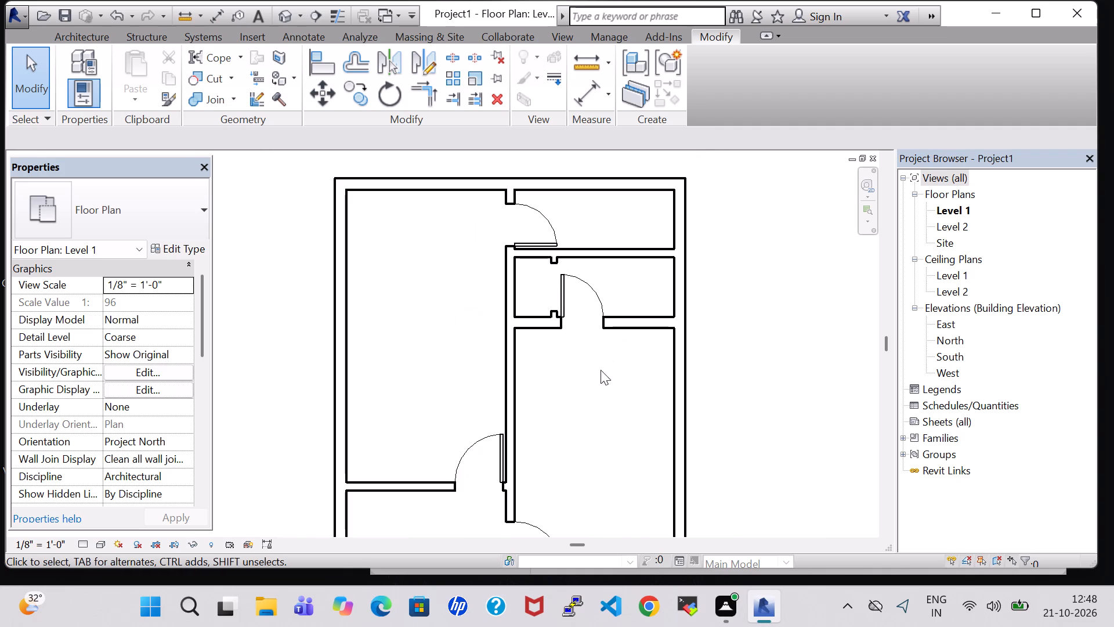
scroll(601, 358, down, 2)
middle_drag(722, 387, 718, 333)
middle_click(718, 331)
middle_click(722, 328)
scroll(726, 332, down, 2)
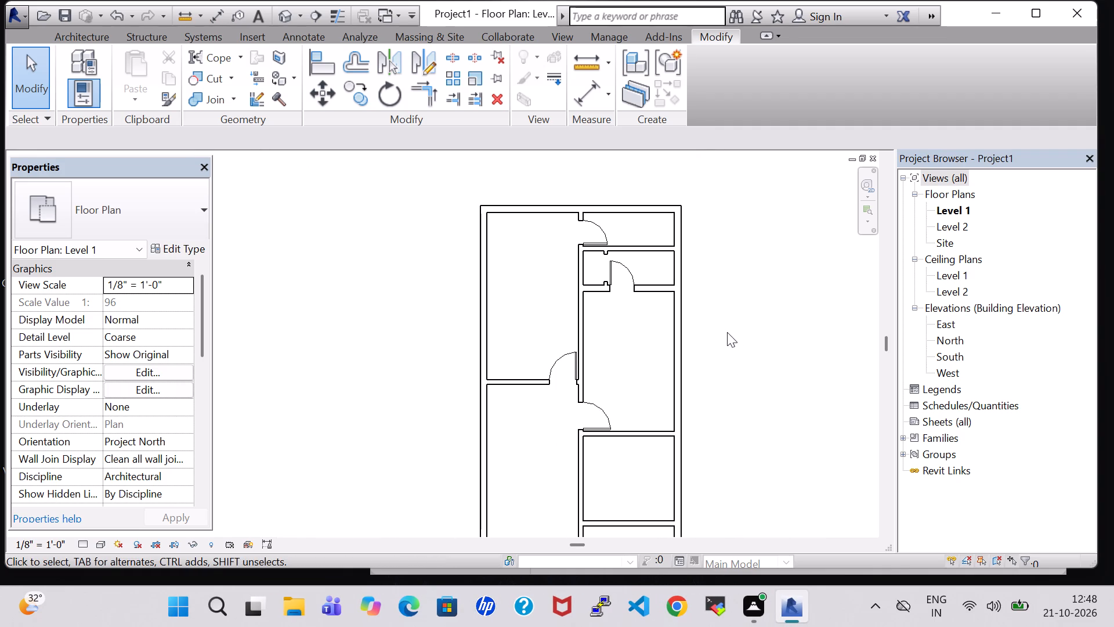
scroll(727, 339, down, 1)
middle_drag(728, 387, 735, 356)
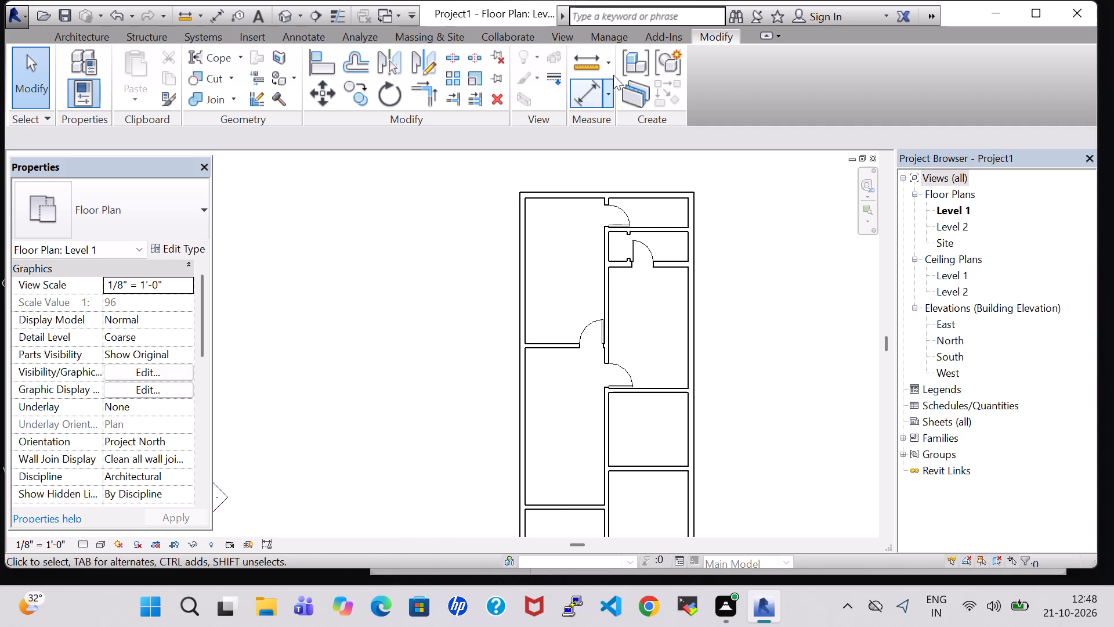
click(454, 58)
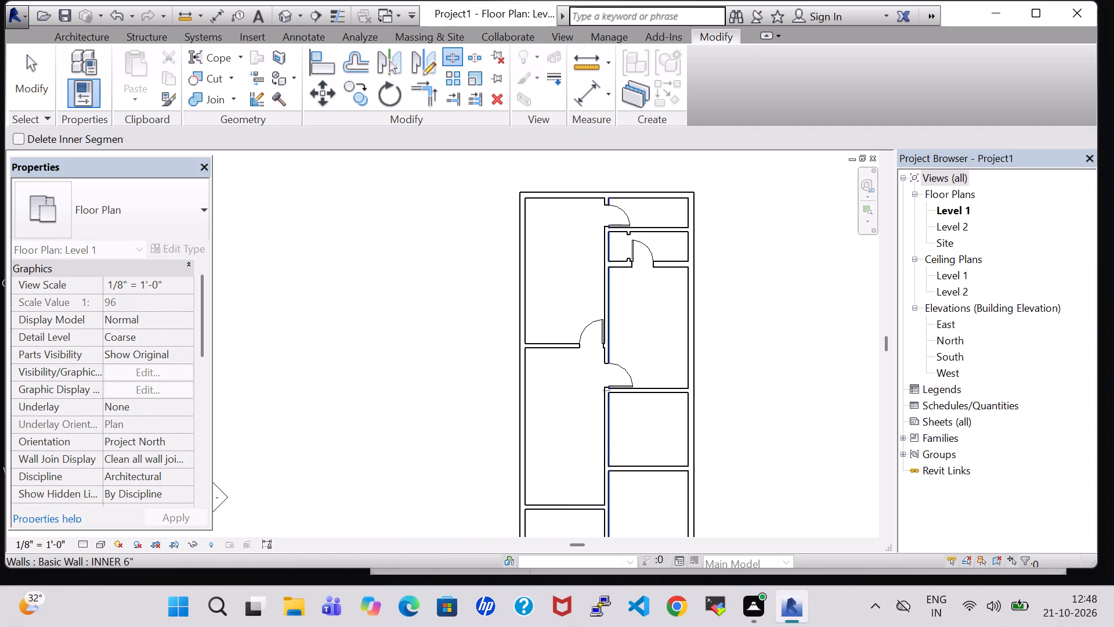
scroll(615, 402, up, 4)
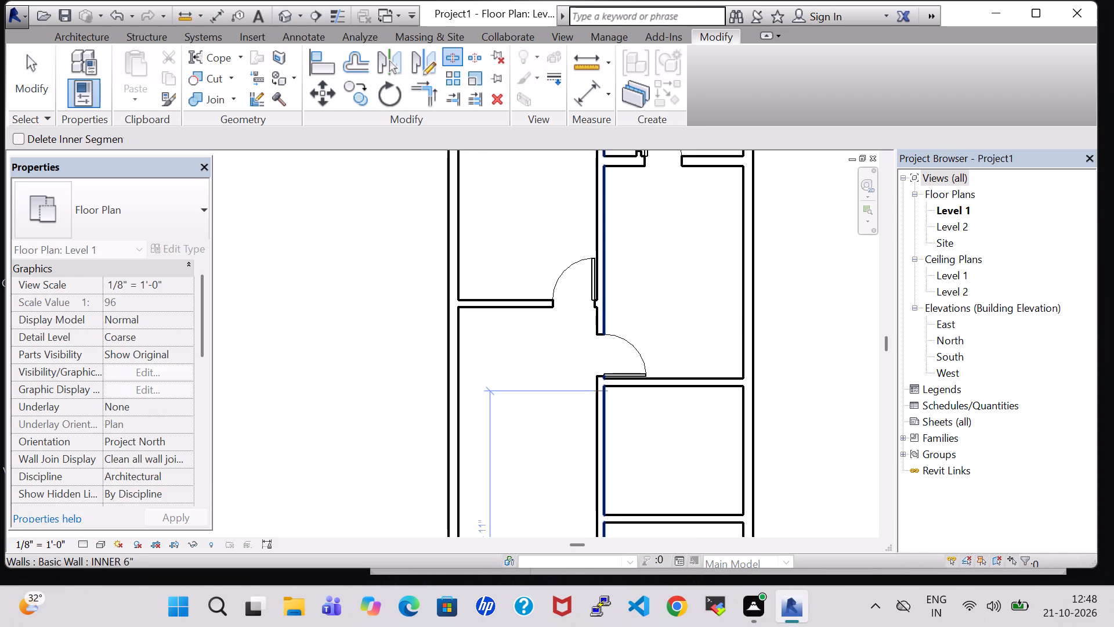
click(606, 385)
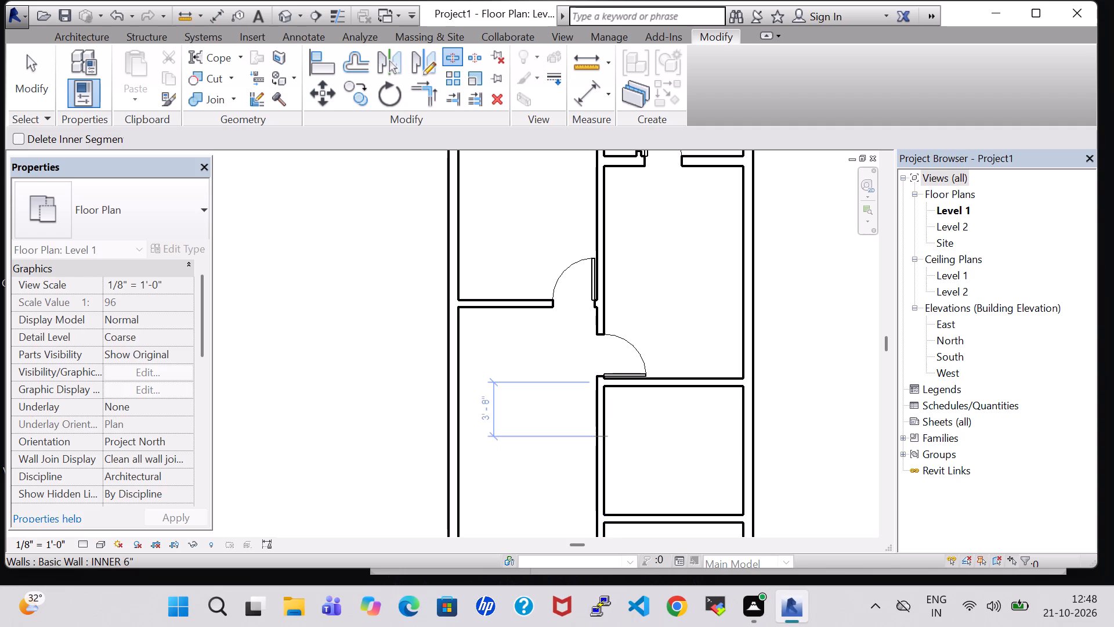
click(603, 437)
key(Escape)
key(Escape)
click(603, 418)
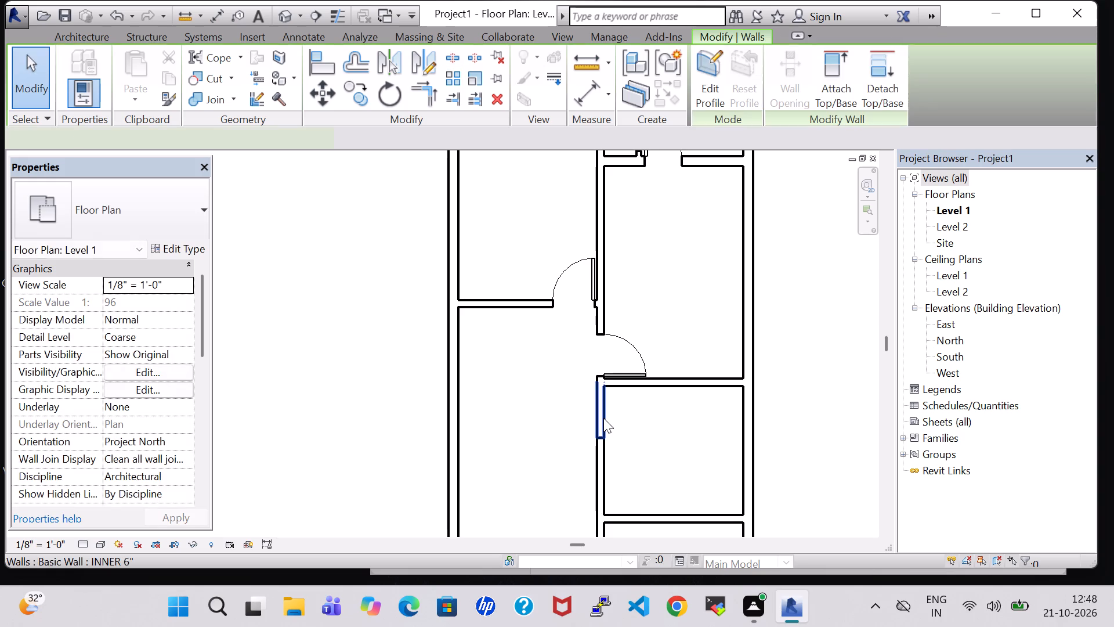
key(Delete)
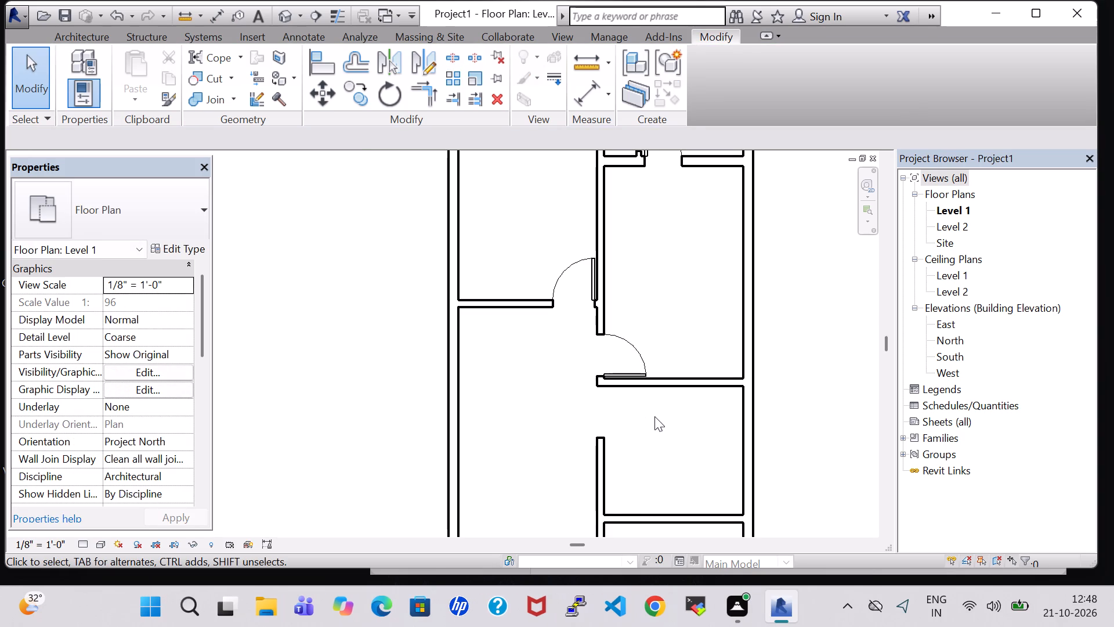
Nudge the INNER 6" wall below the new opening downward, widening the opening to about 4'-5" from the horizontal wall above.
scroll(654, 419, down, 2)
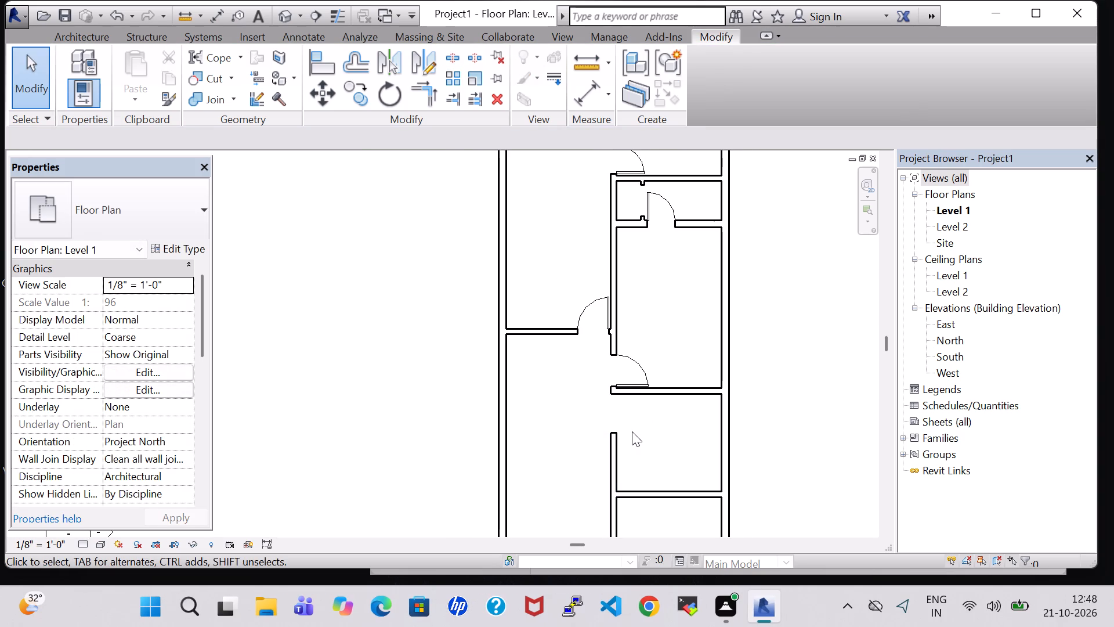
click(616, 431)
key(Down)
key(Down)
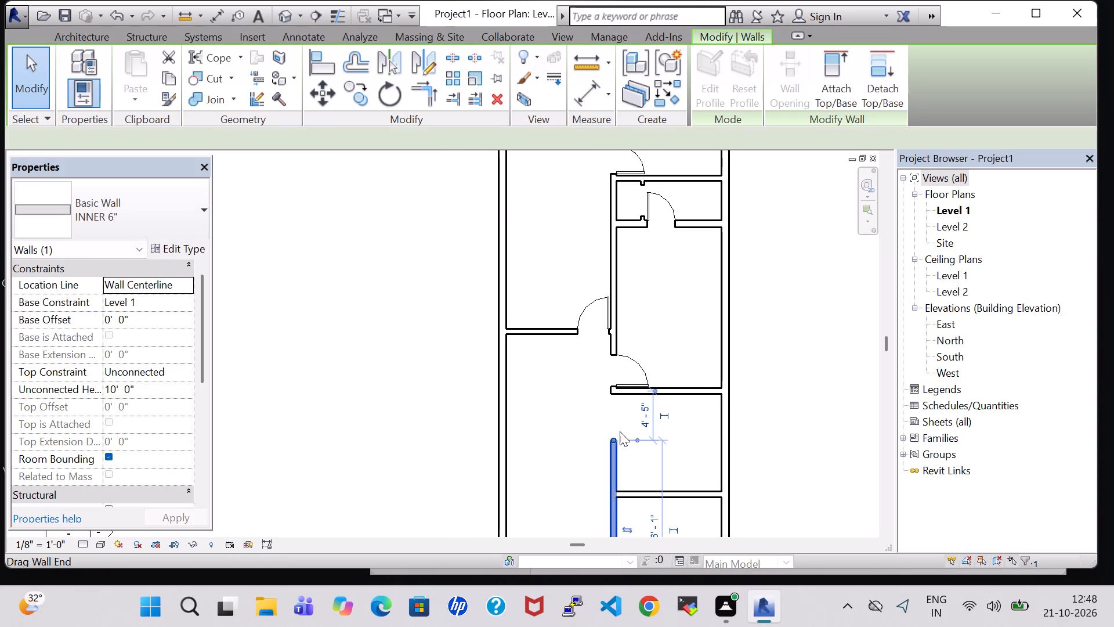
click(699, 427)
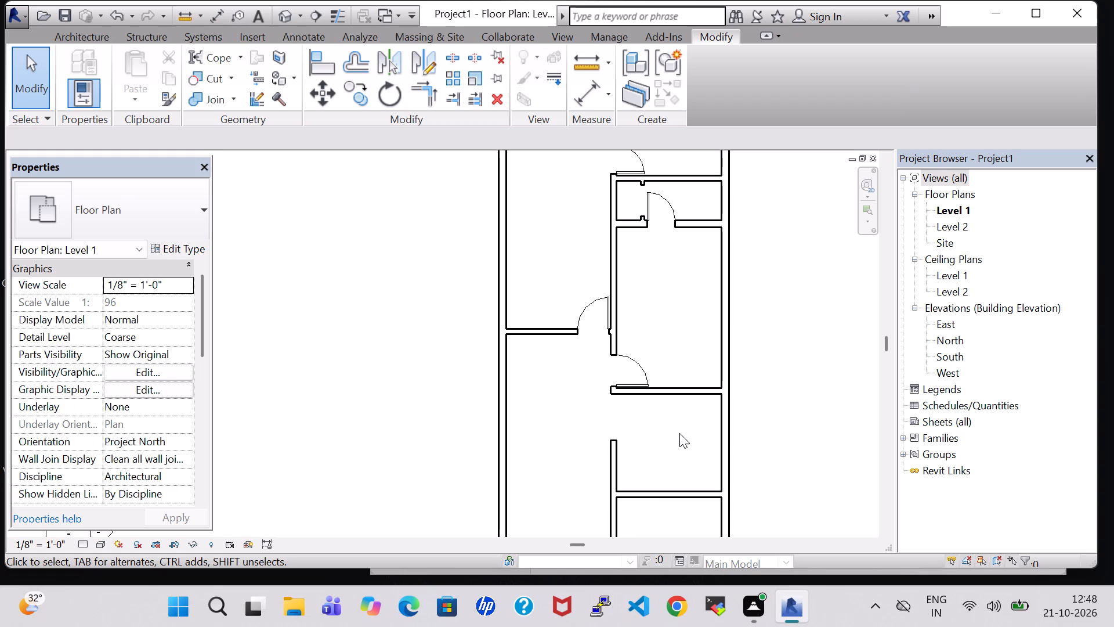
Place a 36" x 84" Single-Flush door in the long vertical INNER wall, its centre 2'-0" below the horizontal wall under the new opening.
scroll(687, 390, down, 2)
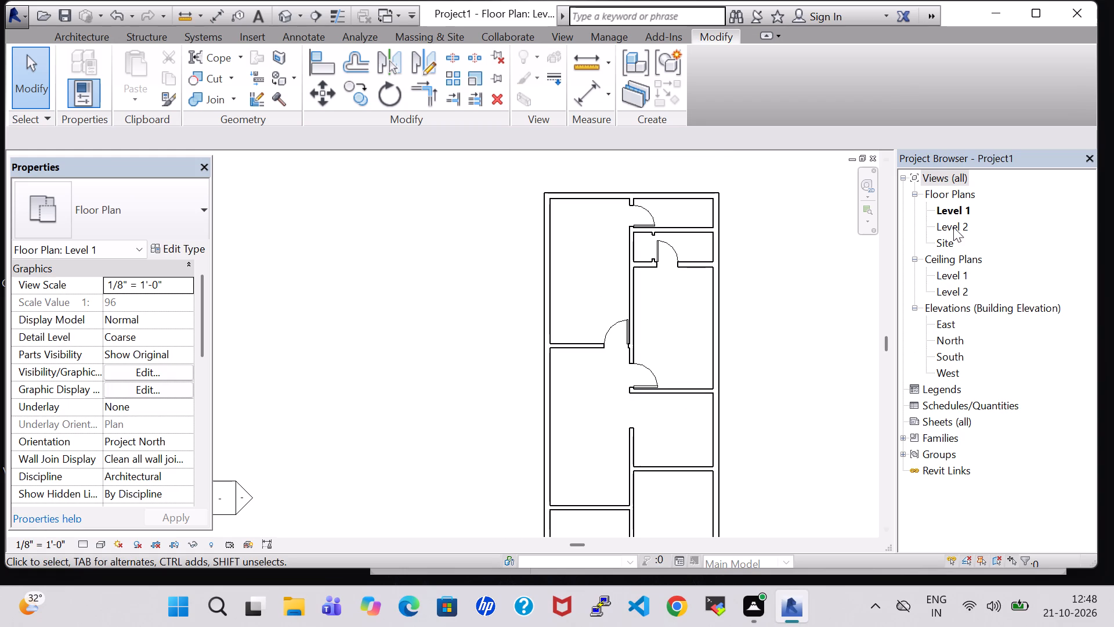
click(884, 158)
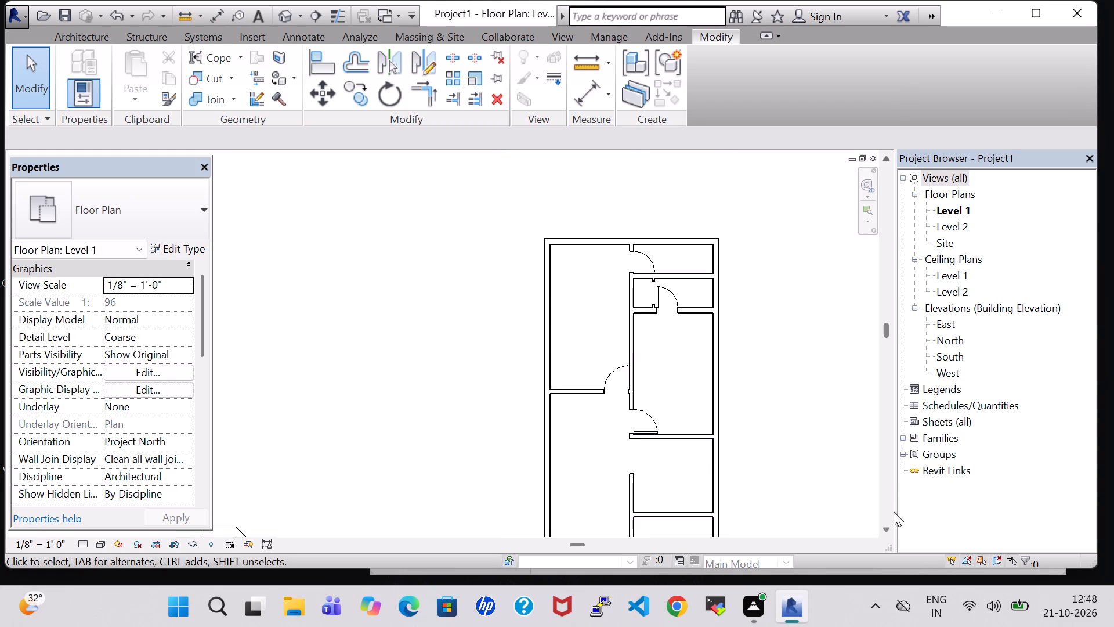
double_click(888, 524)
click(888, 524)
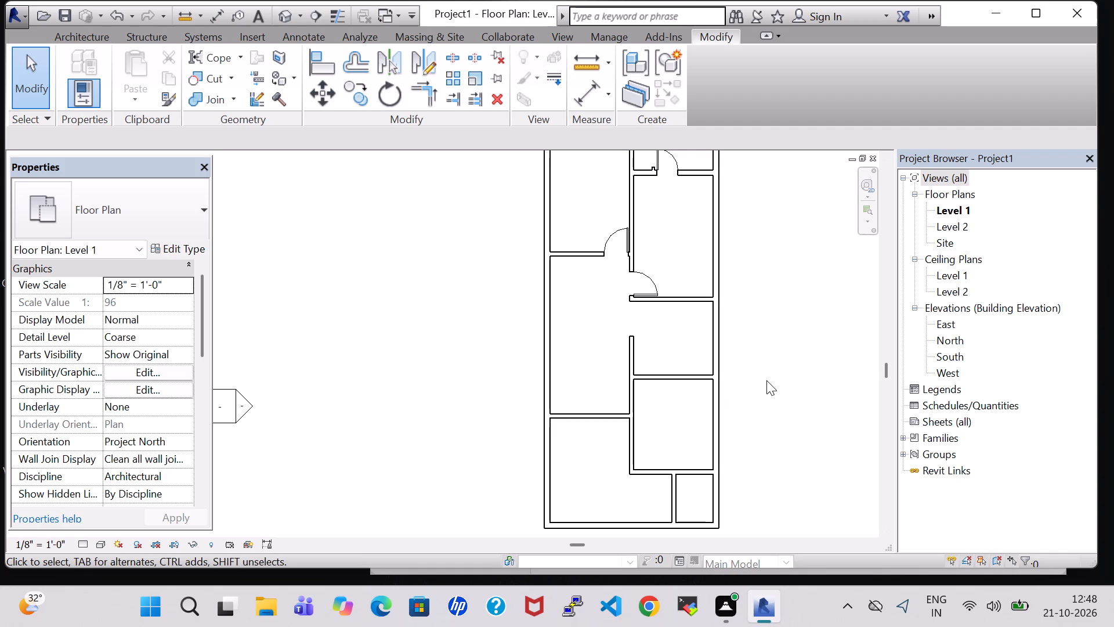
click(86, 32)
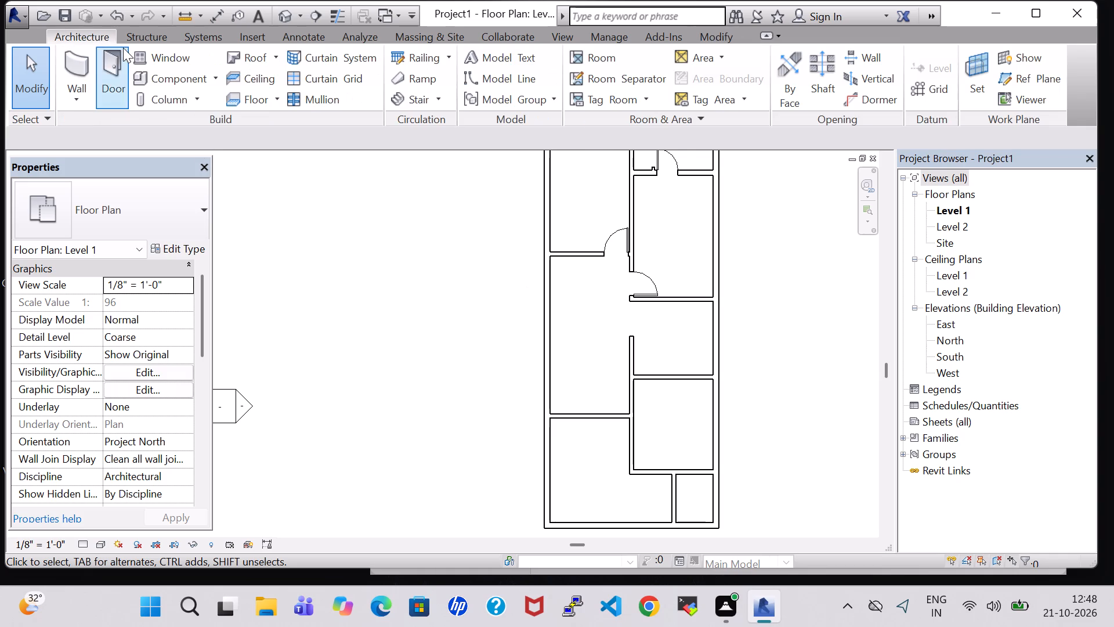
click(115, 55)
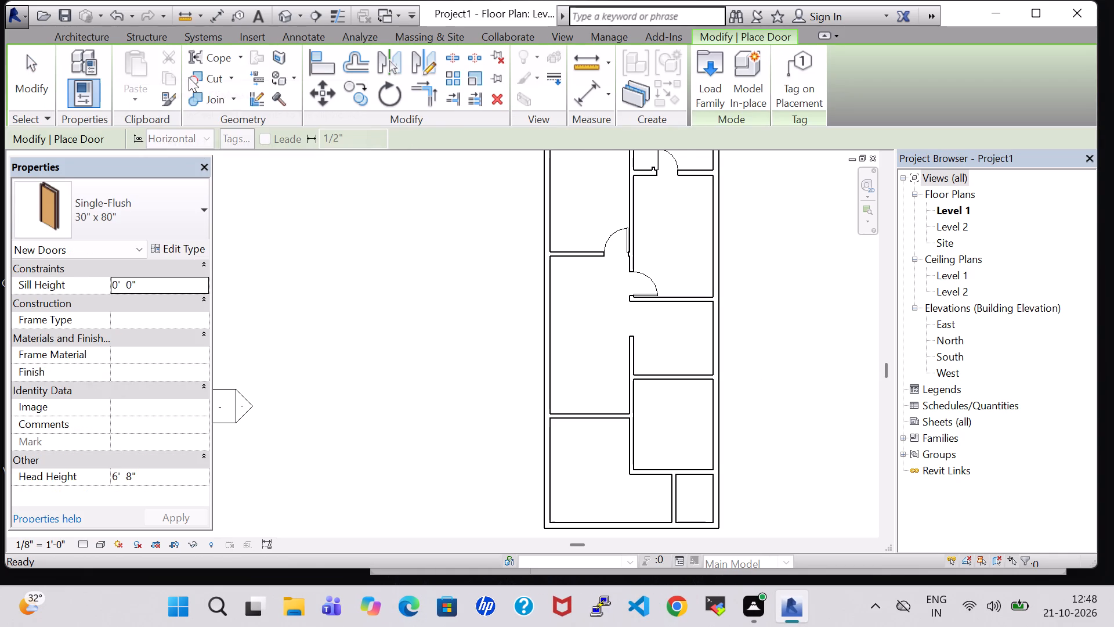
click(125, 219)
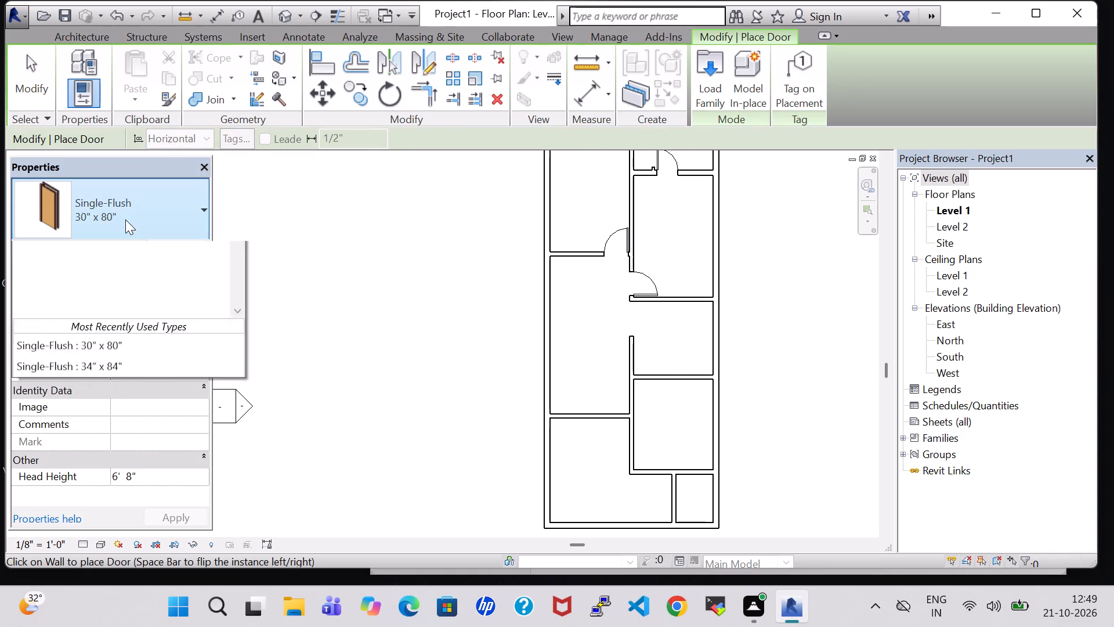
click(112, 358)
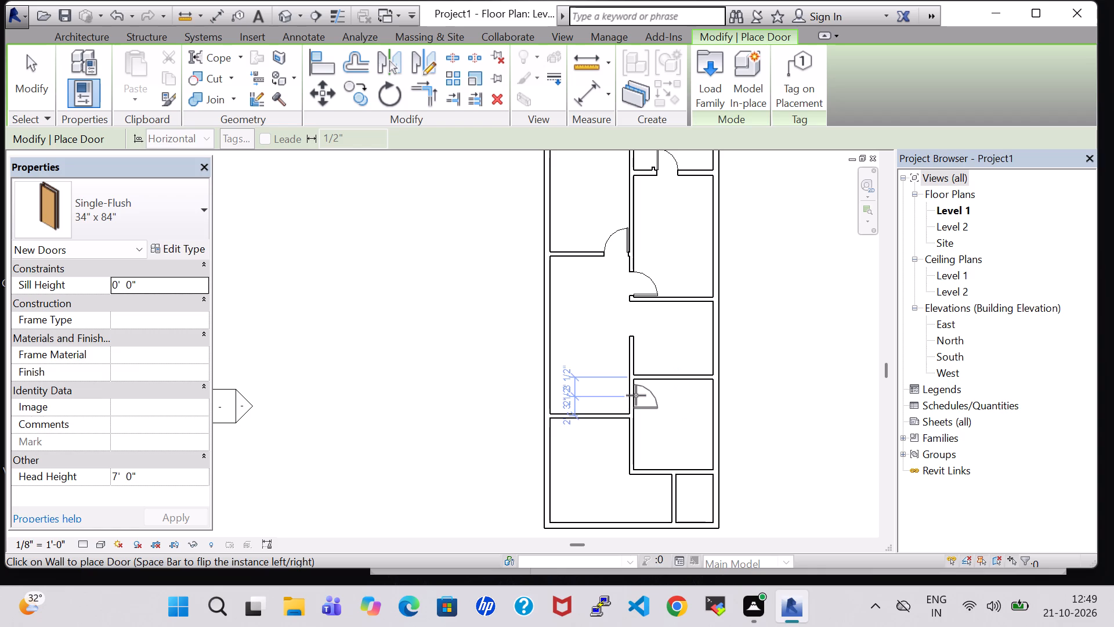
click(102, 226)
click(85, 337)
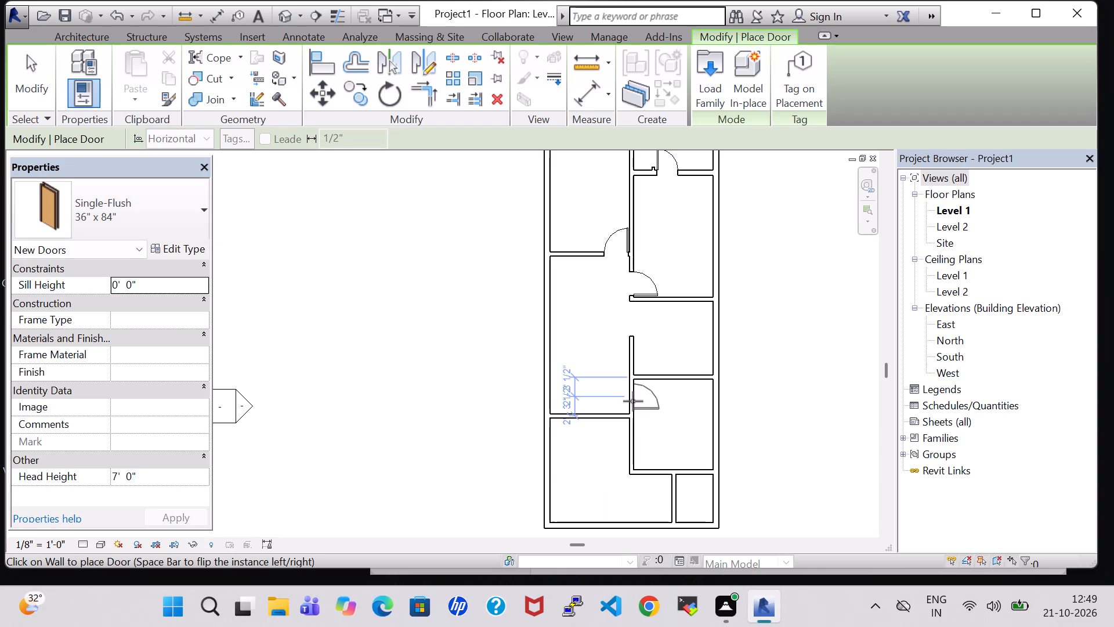
key(space)
scroll(632, 398, up, 2)
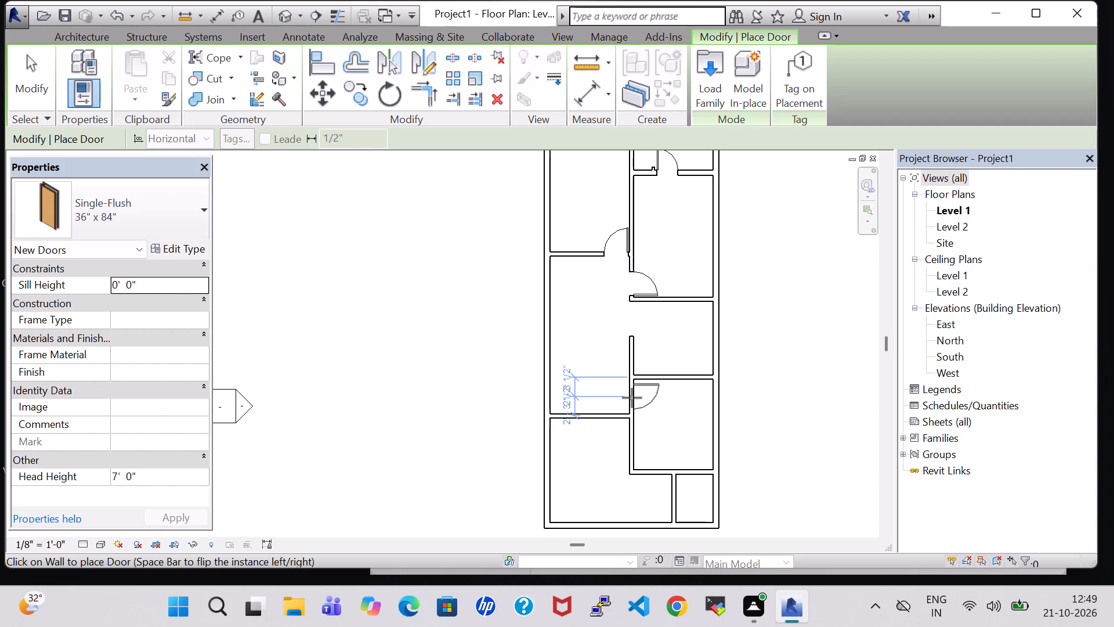
scroll(632, 398, up, 2)
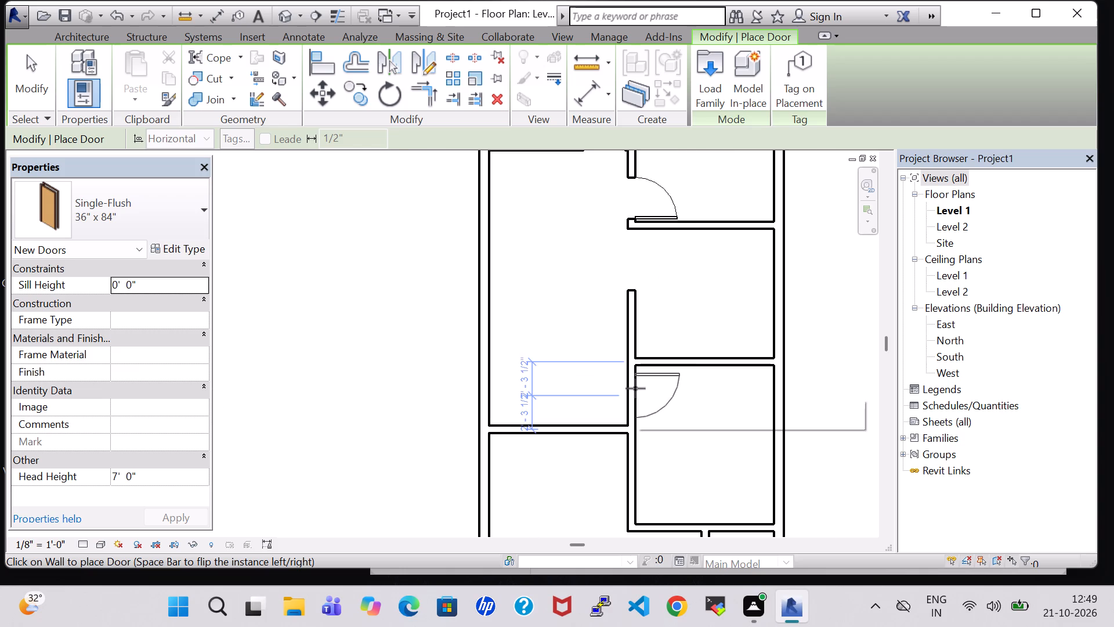
scroll(635, 388, up, 6)
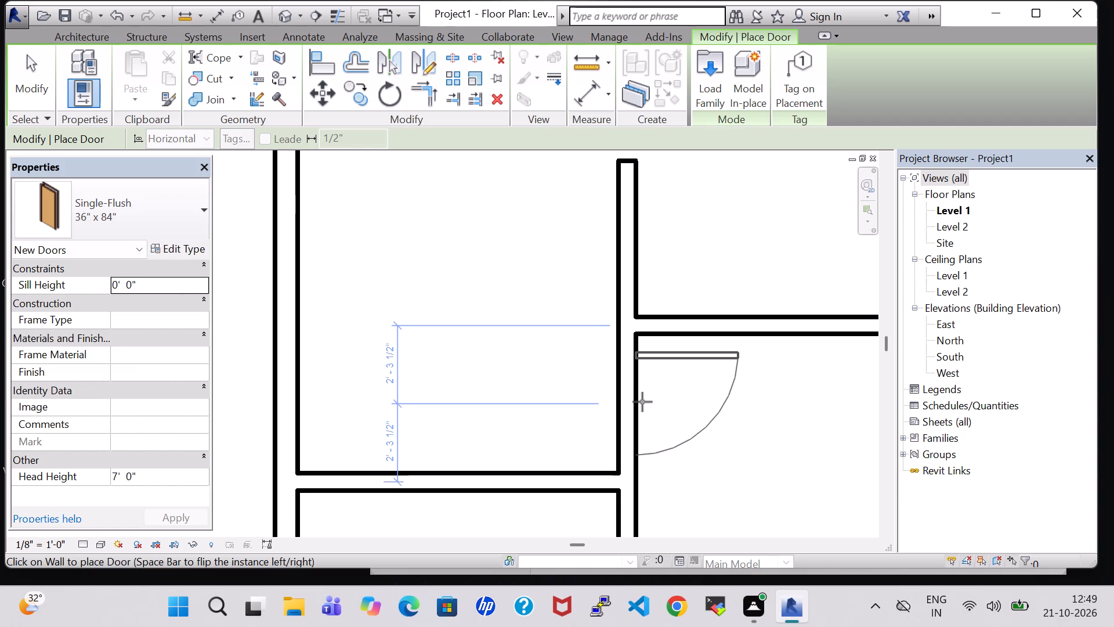
click(642, 392)
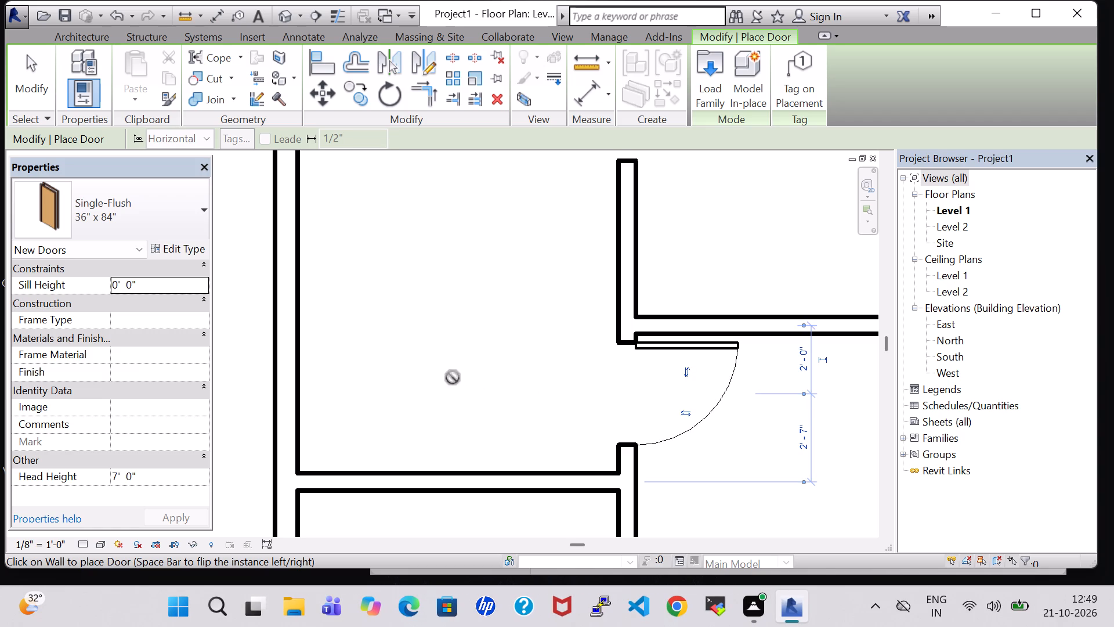
key(Escape)
key(Escape)
scroll(385, 366, down, 5)
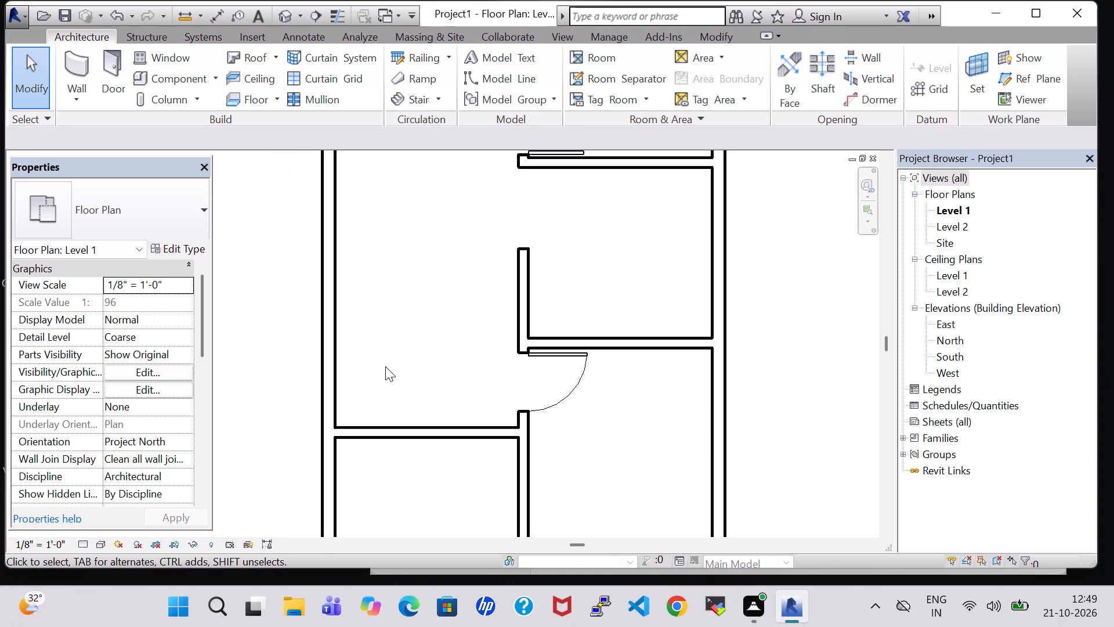
Place a 36" x 84" Single-Flush door in the lower-left horizontal partition, 2'-0" from the vertical INNER wall, swinging into the middle-left room.
click(93, 63)
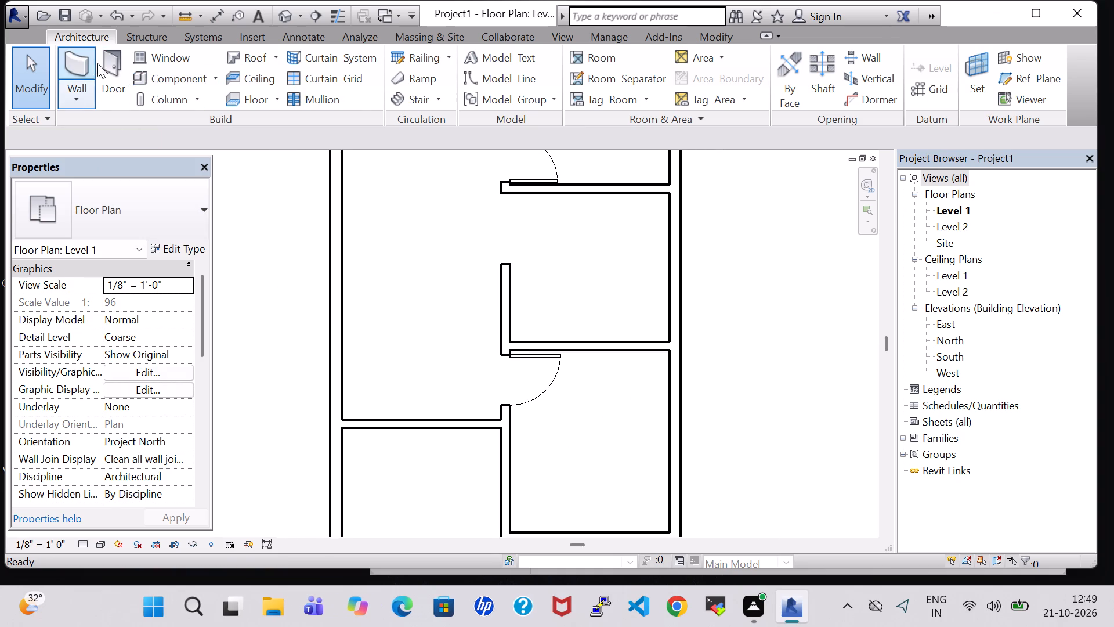
click(92, 42)
click(110, 78)
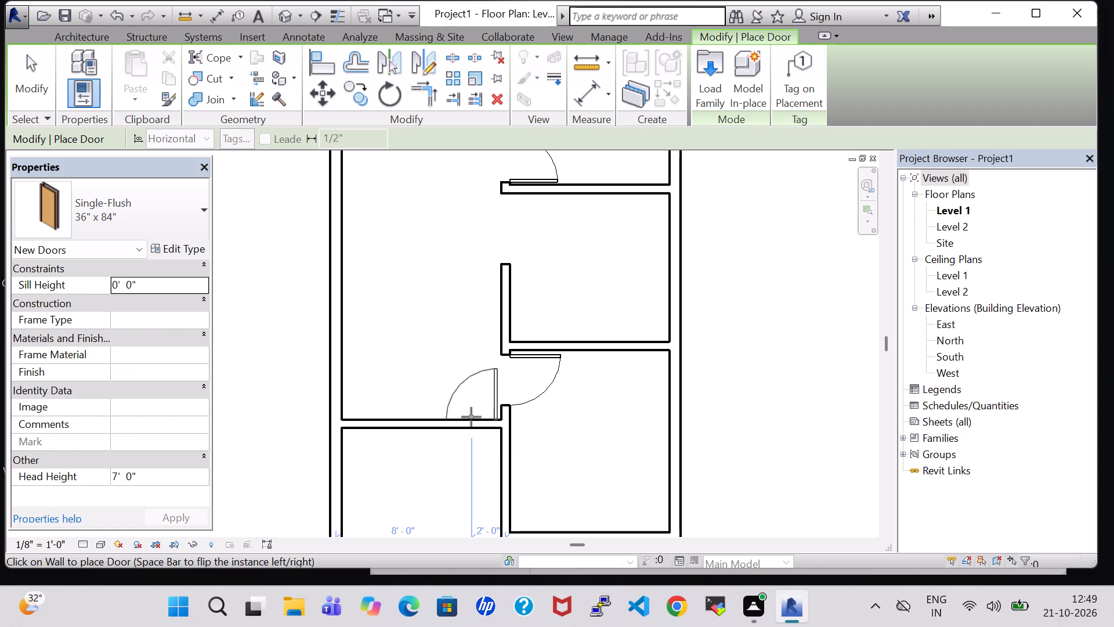
click(472, 417)
scroll(421, 315, down, 3)
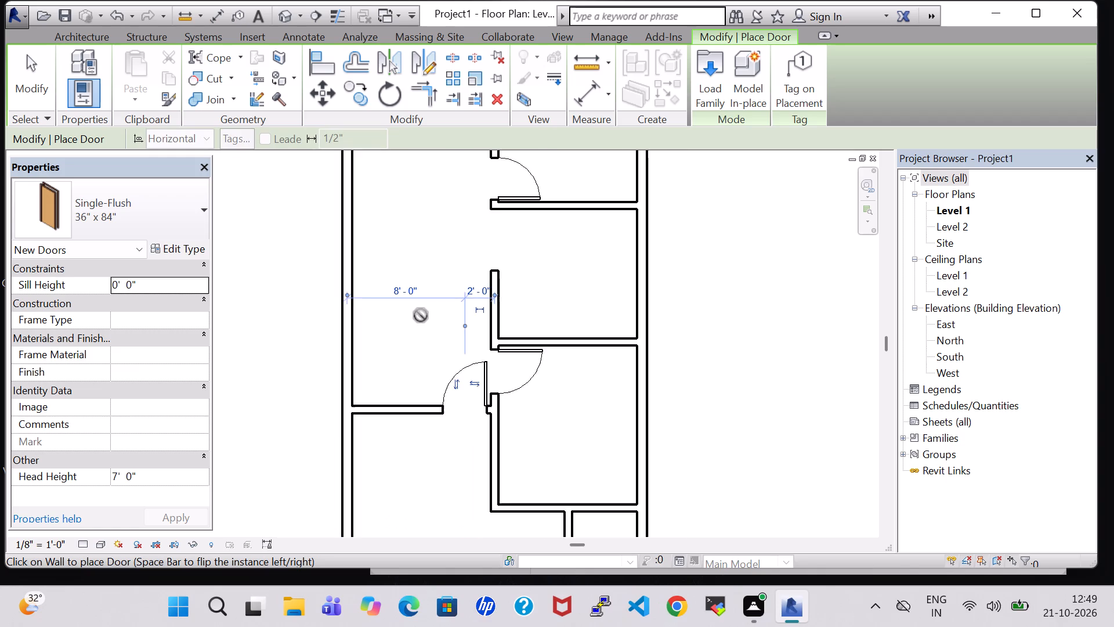
scroll(421, 315, down, 2)
key(Escape)
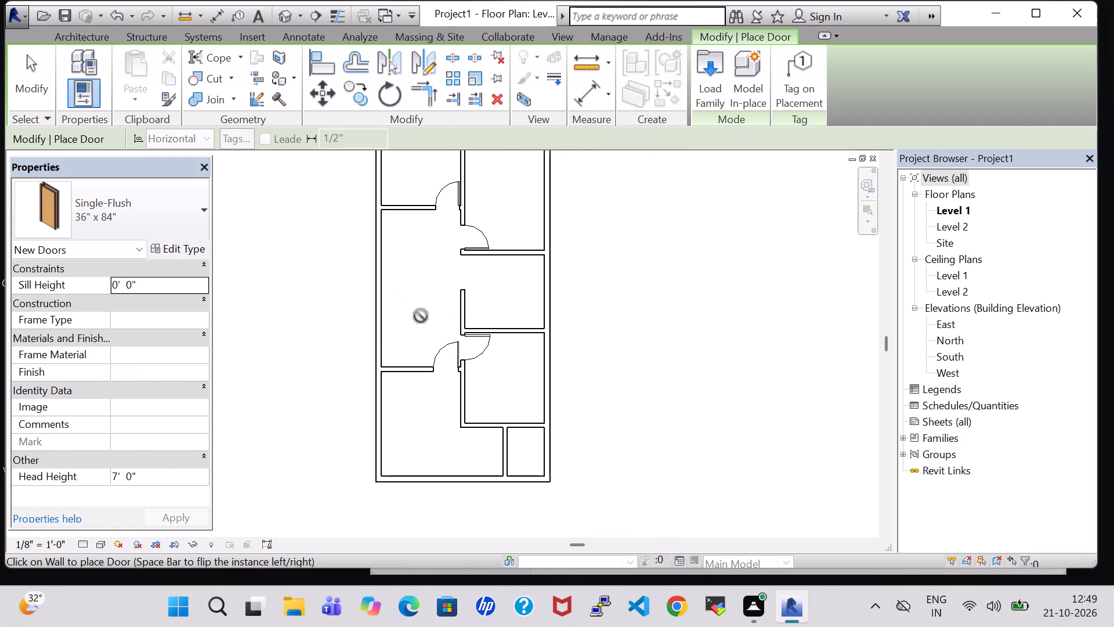
key(Escape)
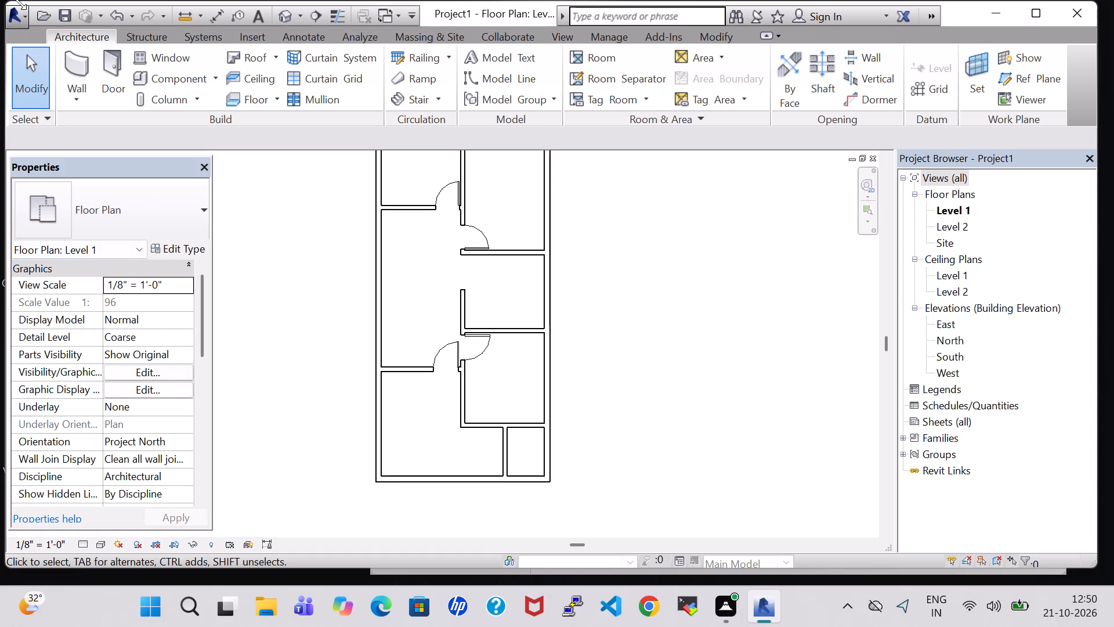
Place a 30" x 80" Single-Flush door in the top wall of the small lower-right corner room, 1'-9" from that room's left wall.
click(114, 75)
click(146, 221)
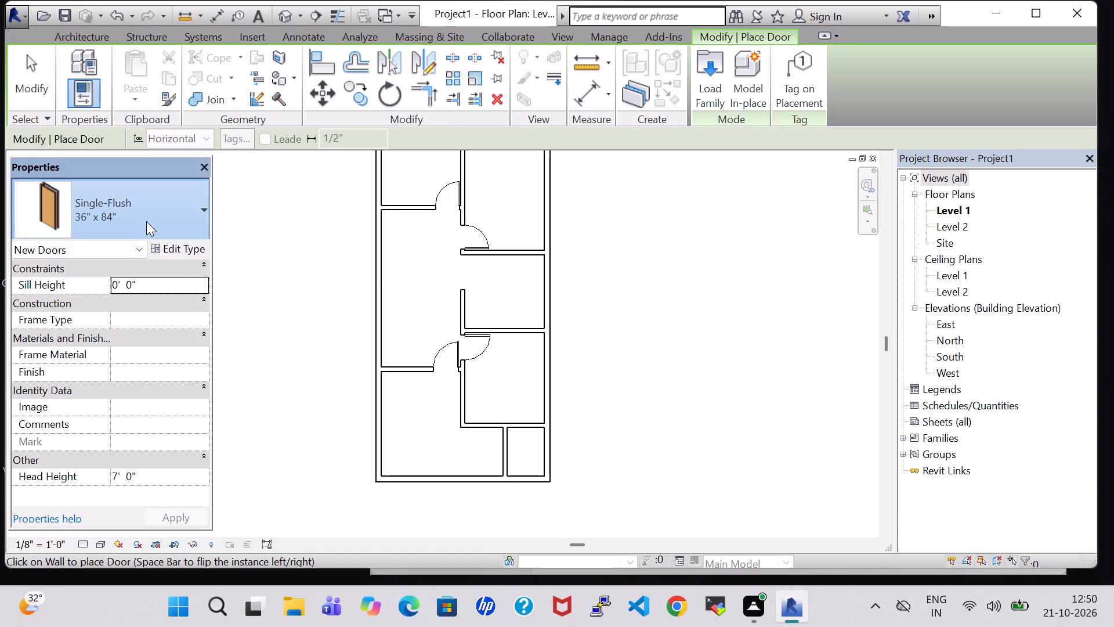
scroll(143, 302, up, 3)
click(143, 288)
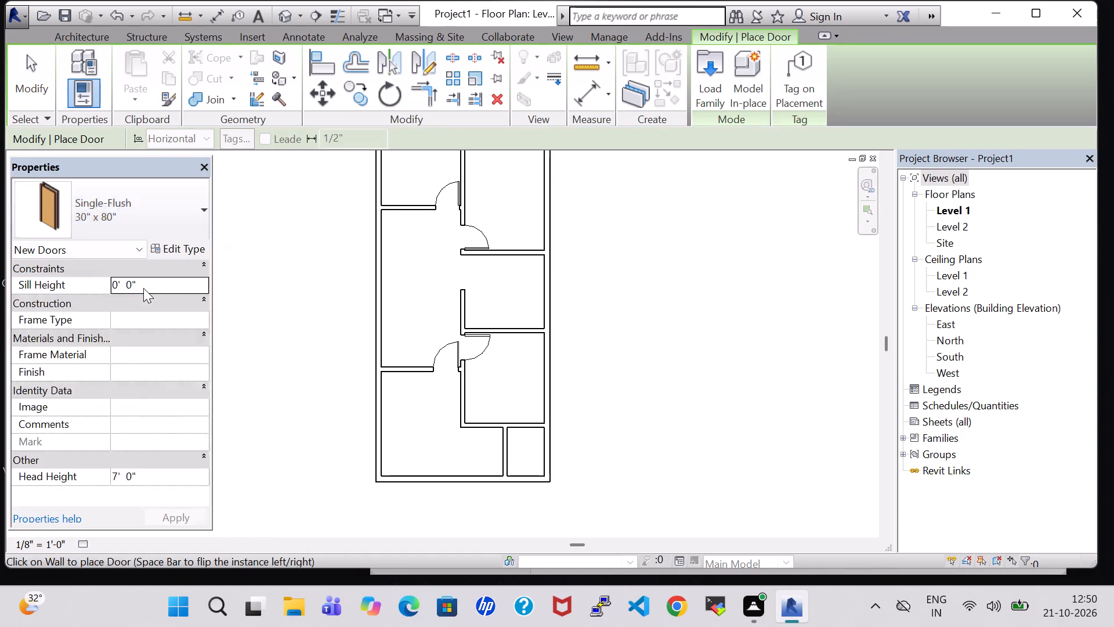
scroll(516, 429, up, 7)
click(525, 431)
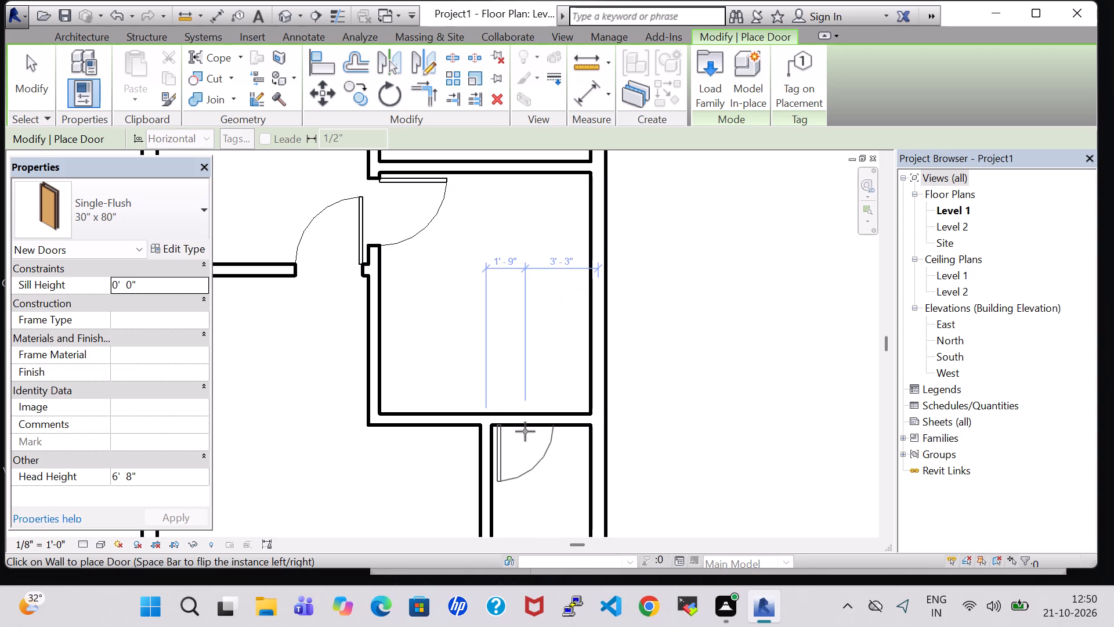
scroll(394, 278, down, 6)
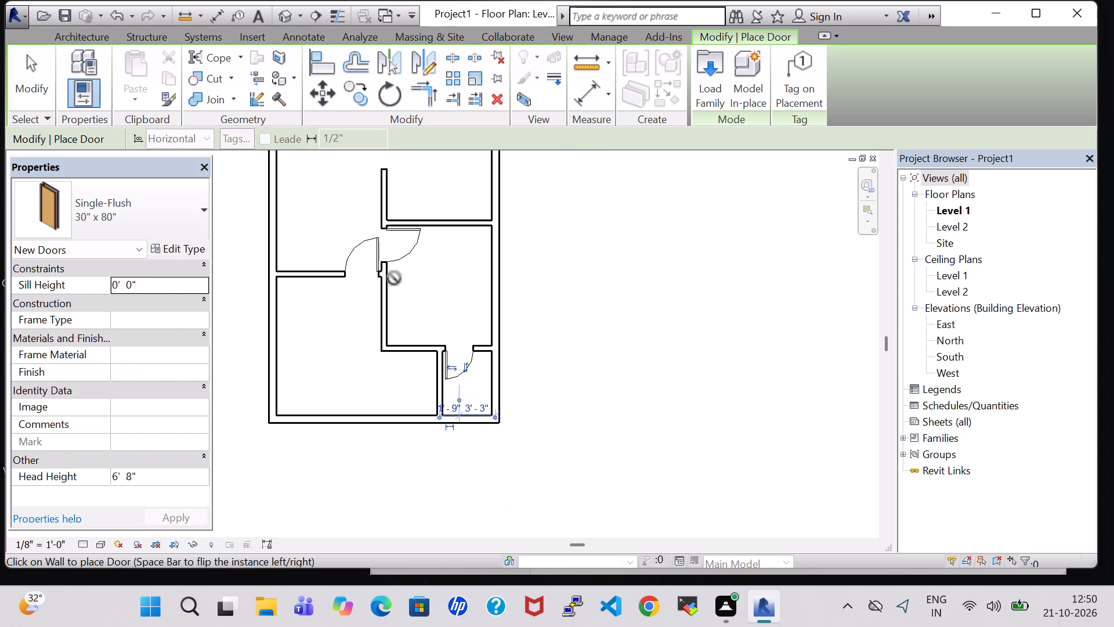
scroll(394, 278, down, 1)
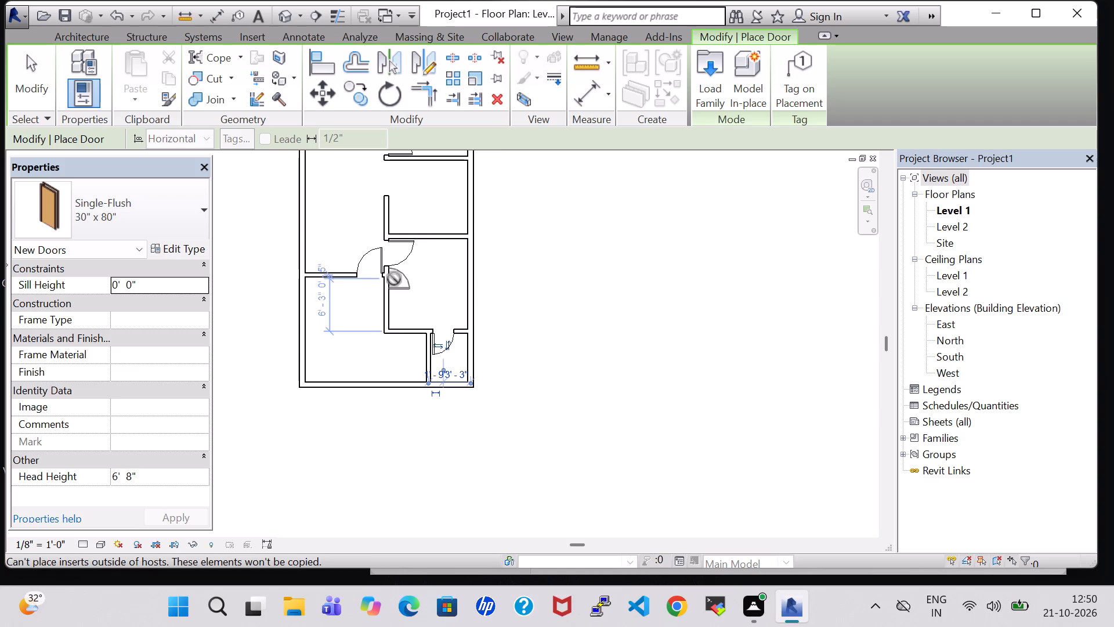
key(Escape)
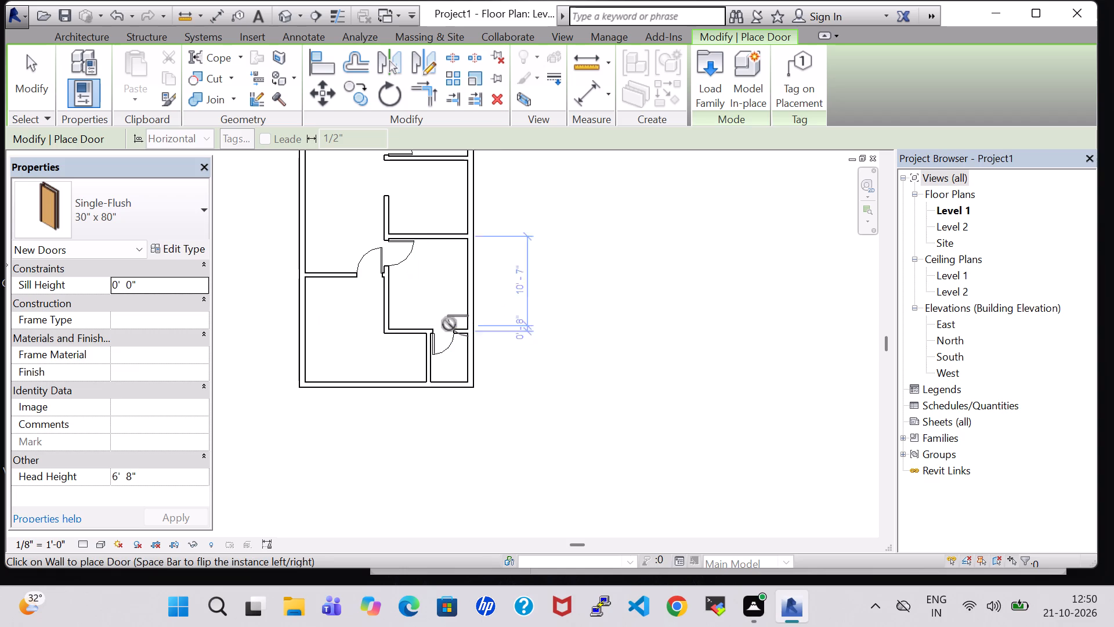
key(Escape)
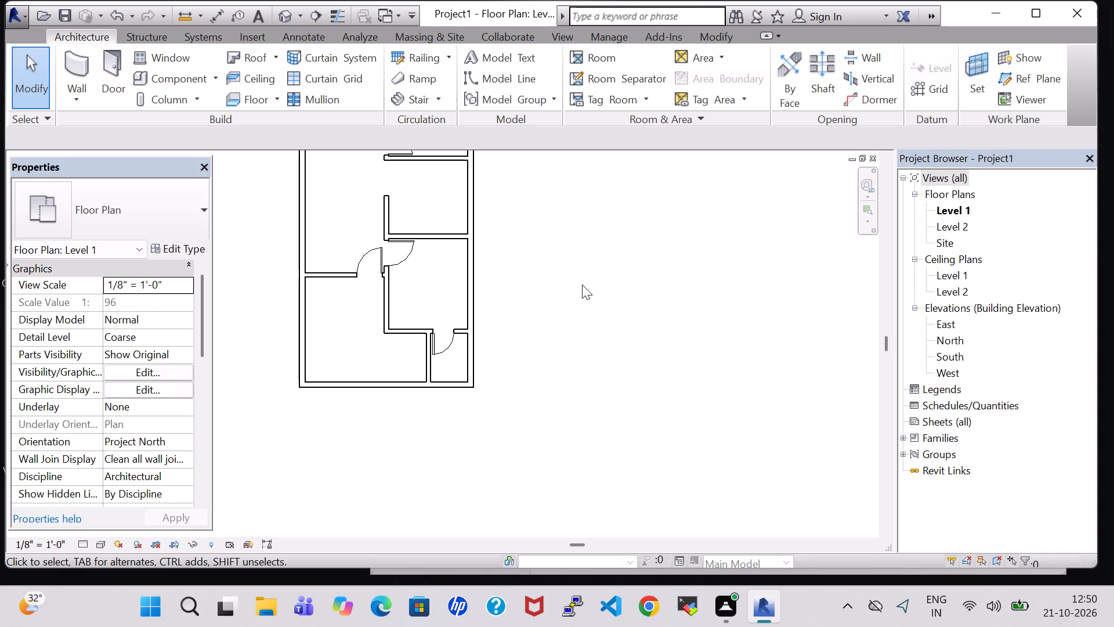
Load the Casement 3x3 with Trim window family from the US Imperial Windows library for window placement.
middle_drag(550, 203, 670, 326)
scroll(670, 325, down, 1)
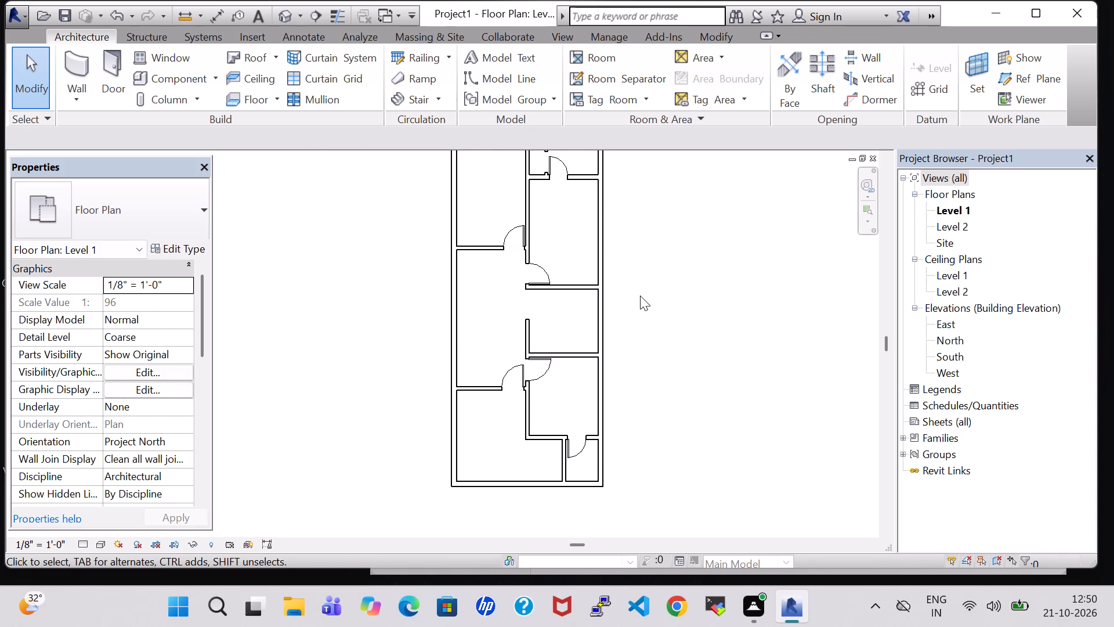
scroll(640, 296, down, 1)
click(891, 155)
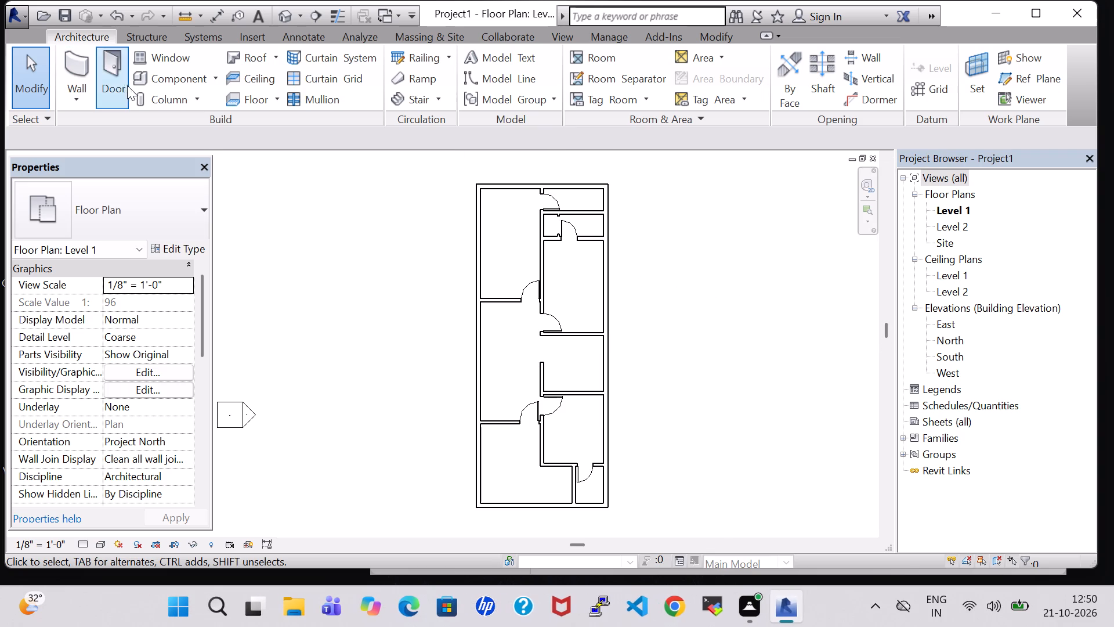
click(173, 63)
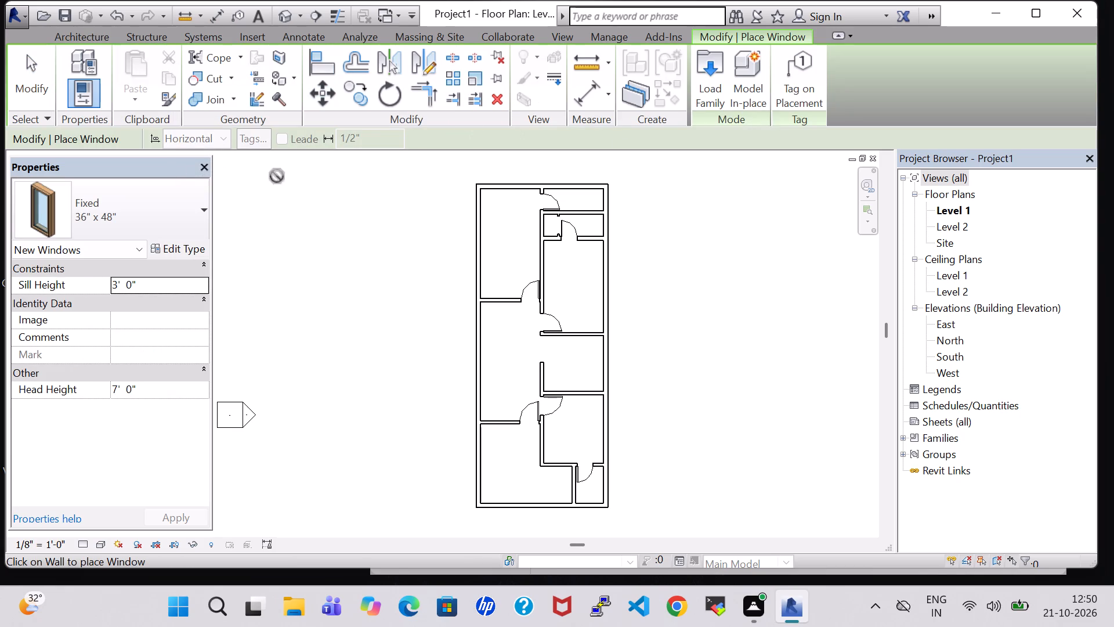
click(711, 59)
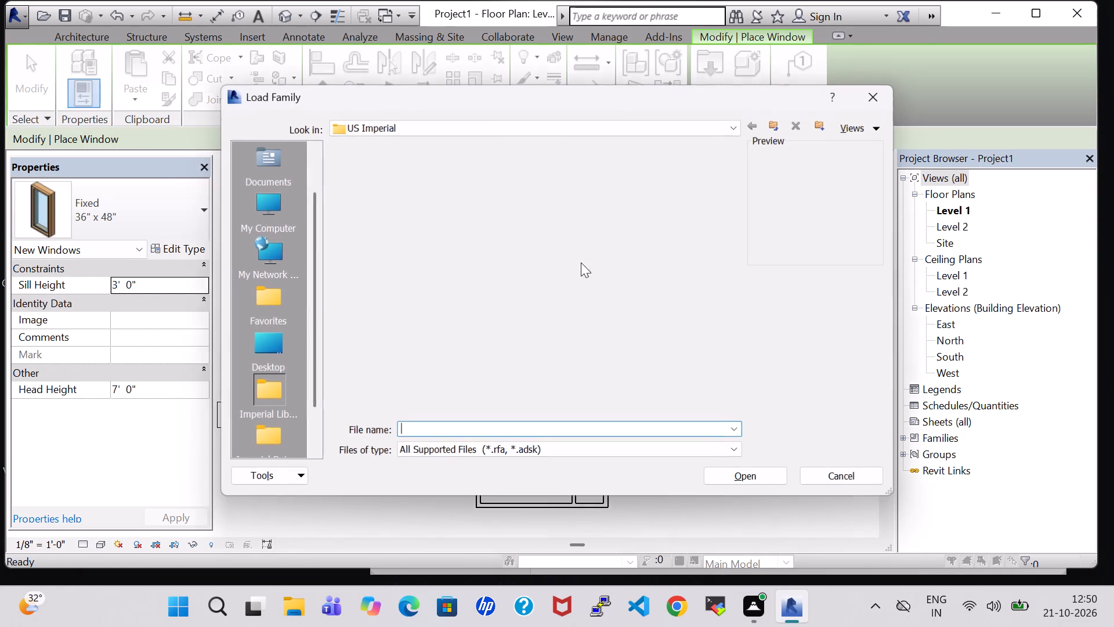
click(645, 382)
key(w)
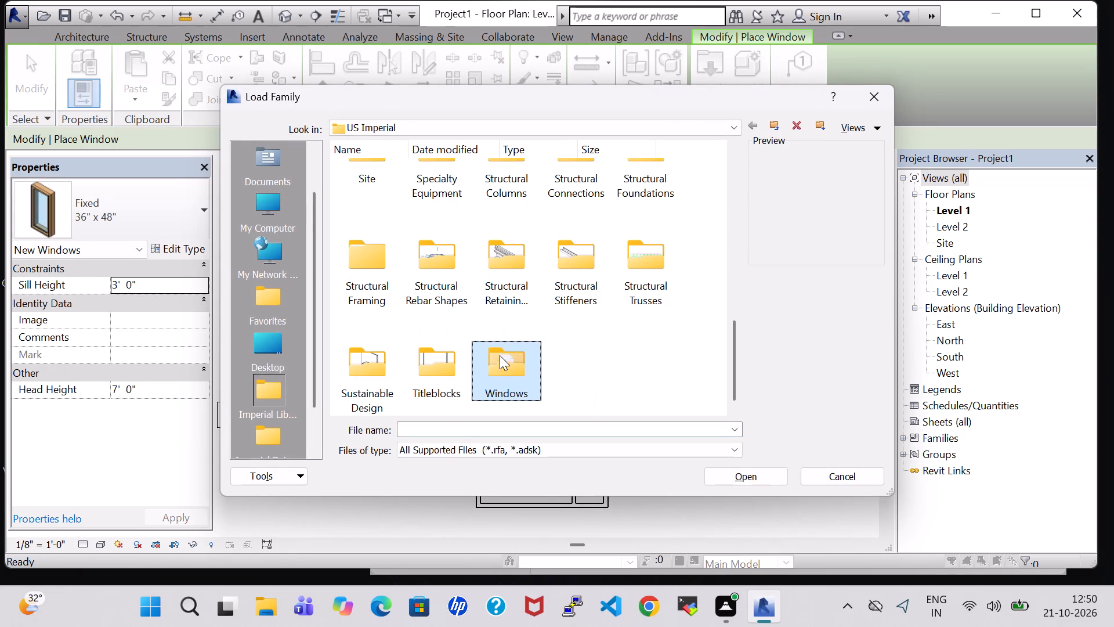
double_click(500, 360)
click(495, 203)
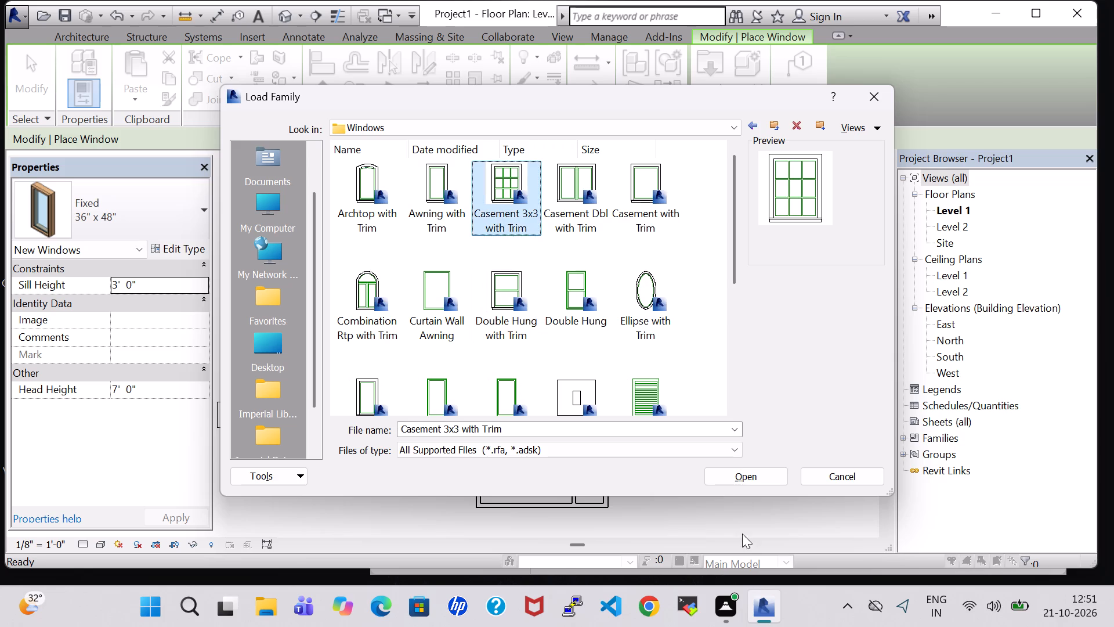
click(724, 482)
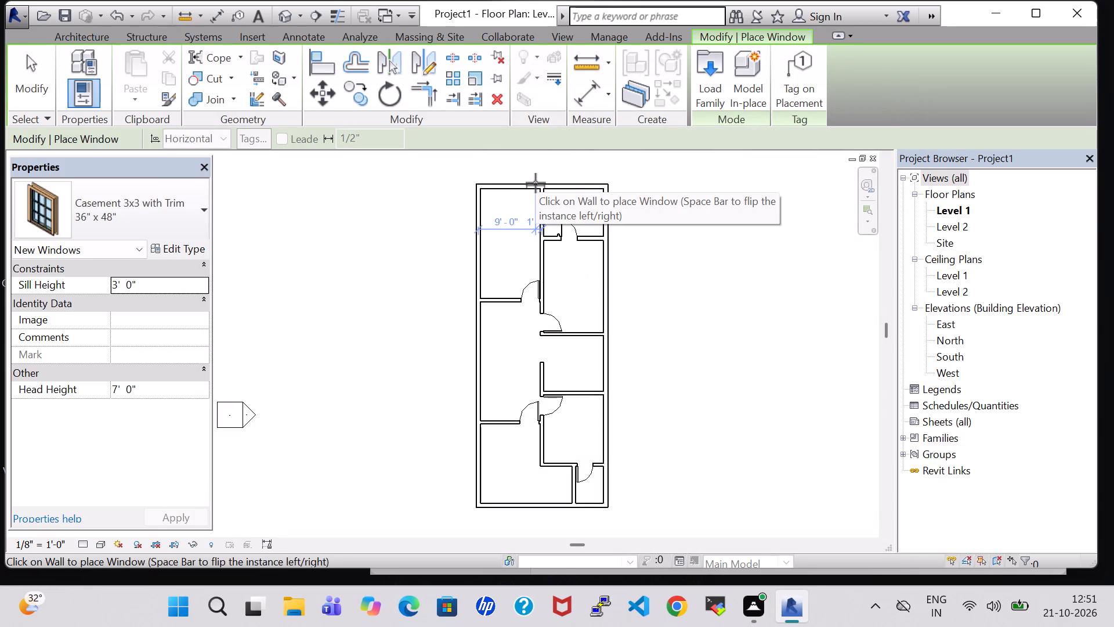
Place 36" x 48" casement windows centred on the upper-left room's top and left outer walls, plus one in the middle-left room's outer wall, 8'-5" below its upper partition.
click(505, 185)
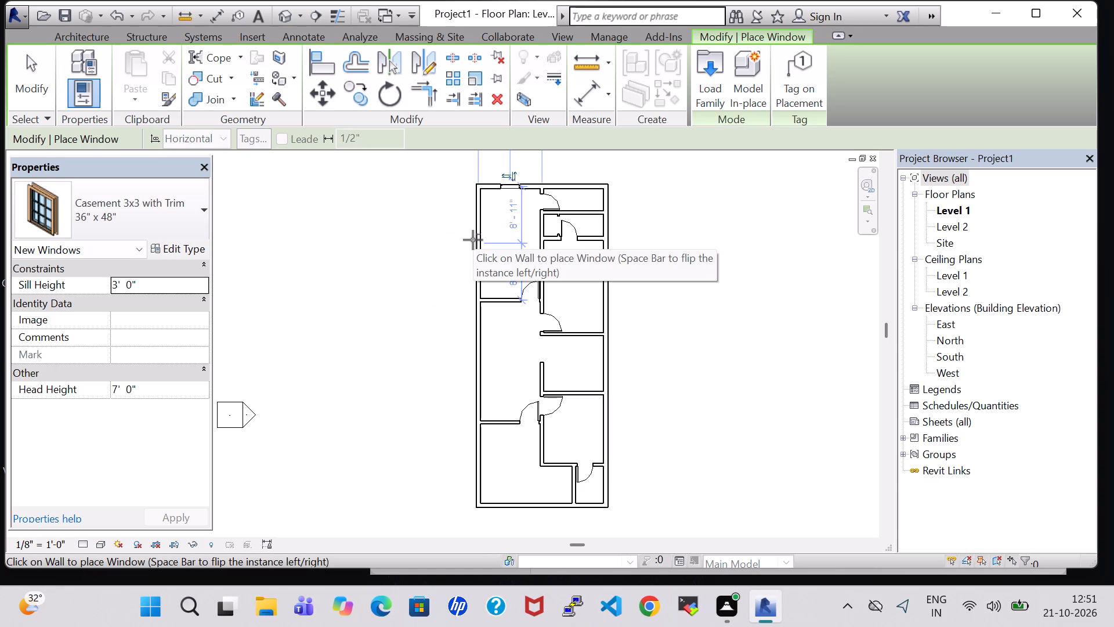
click(473, 240)
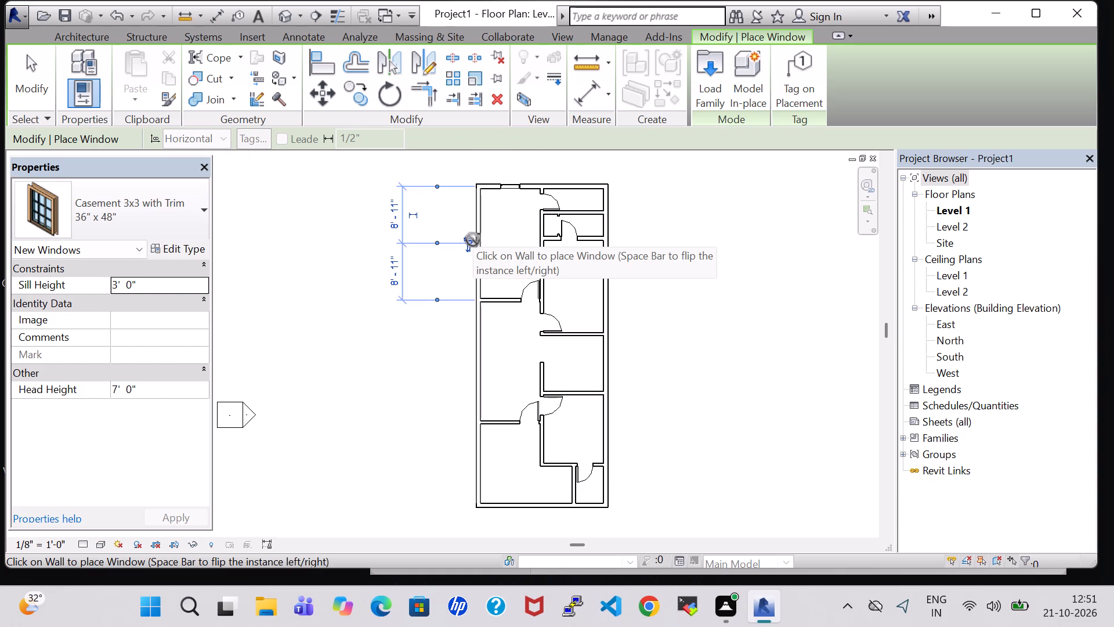
click(472, 354)
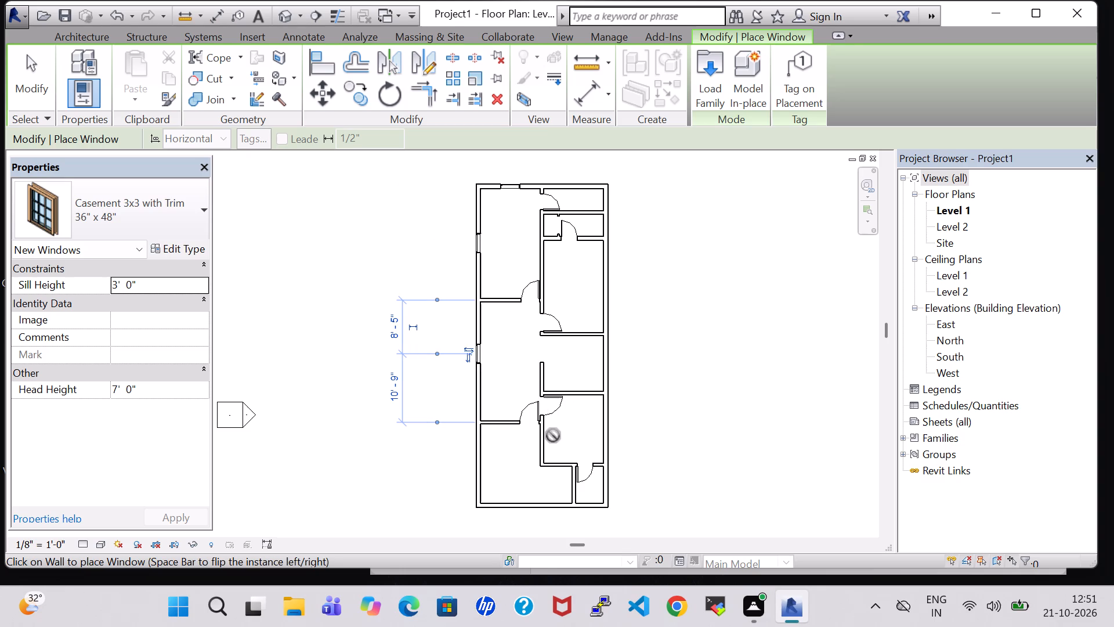
Place 36" x 48" casement windows in the right outer wall: centred in two middle rooms and 6'-3" below the large upper room's top partition.
click(608, 424)
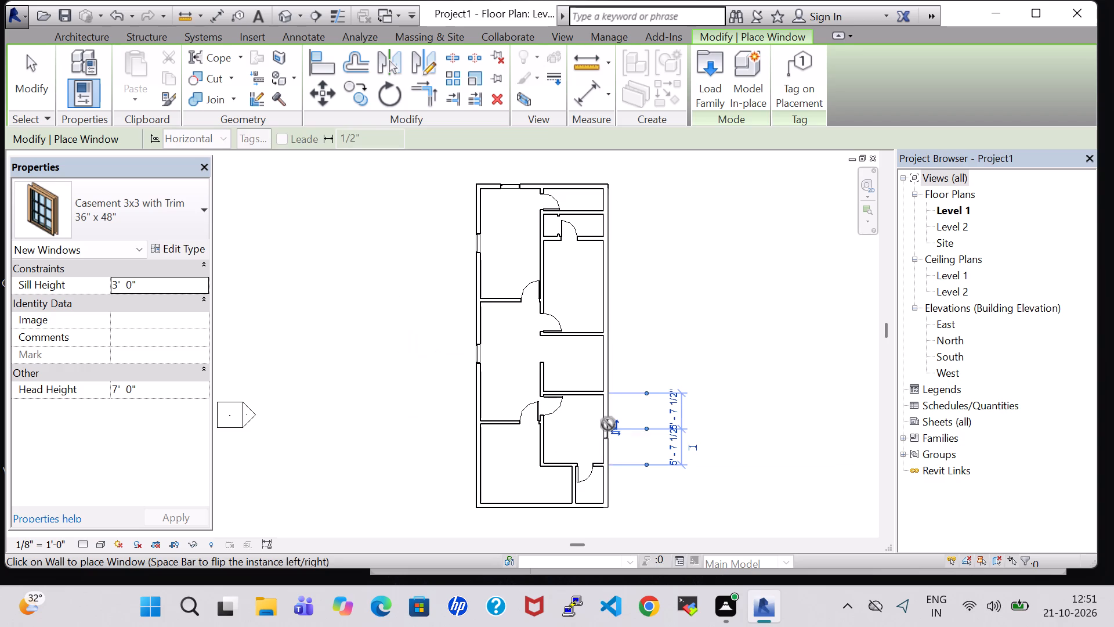
click(612, 361)
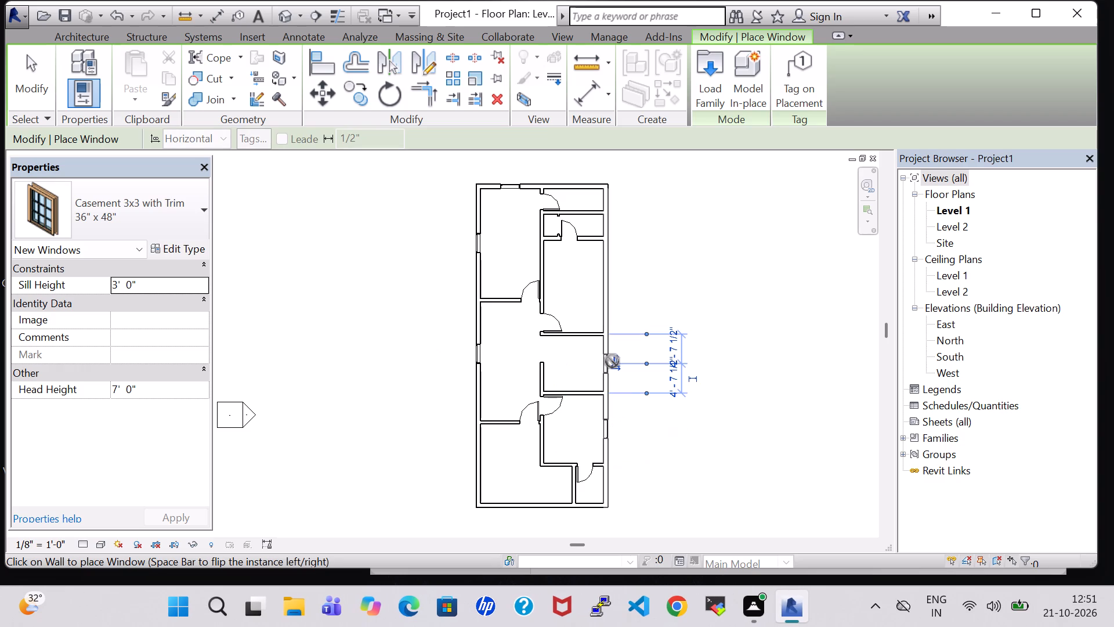
click(610, 278)
key(Escape)
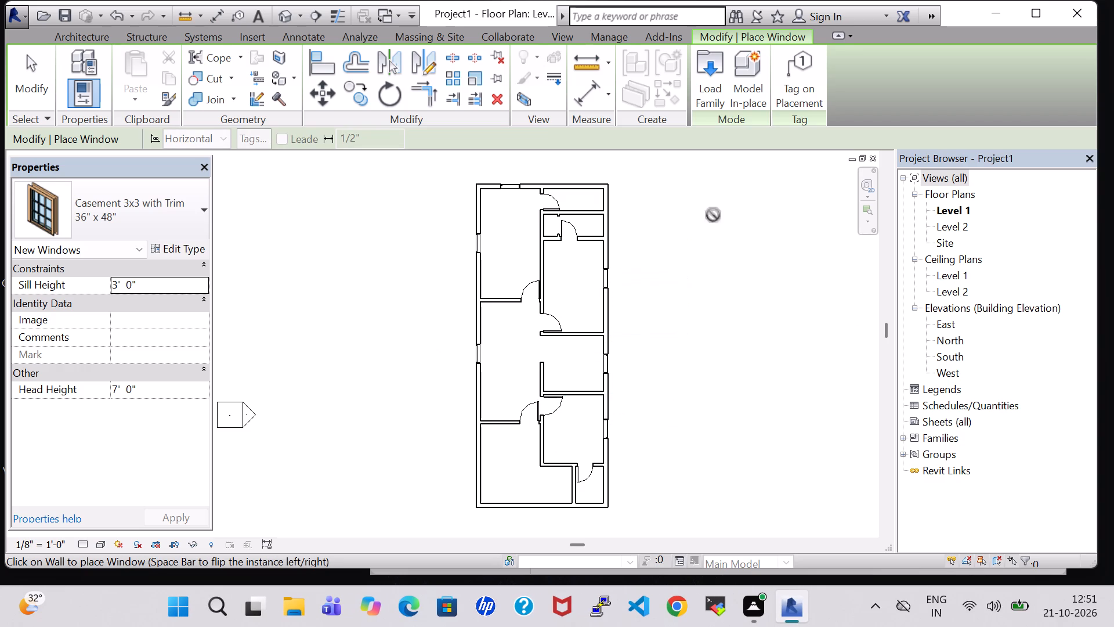
Load the Transom with Trim window family from the US Imperial Windows library.
click(713, 88)
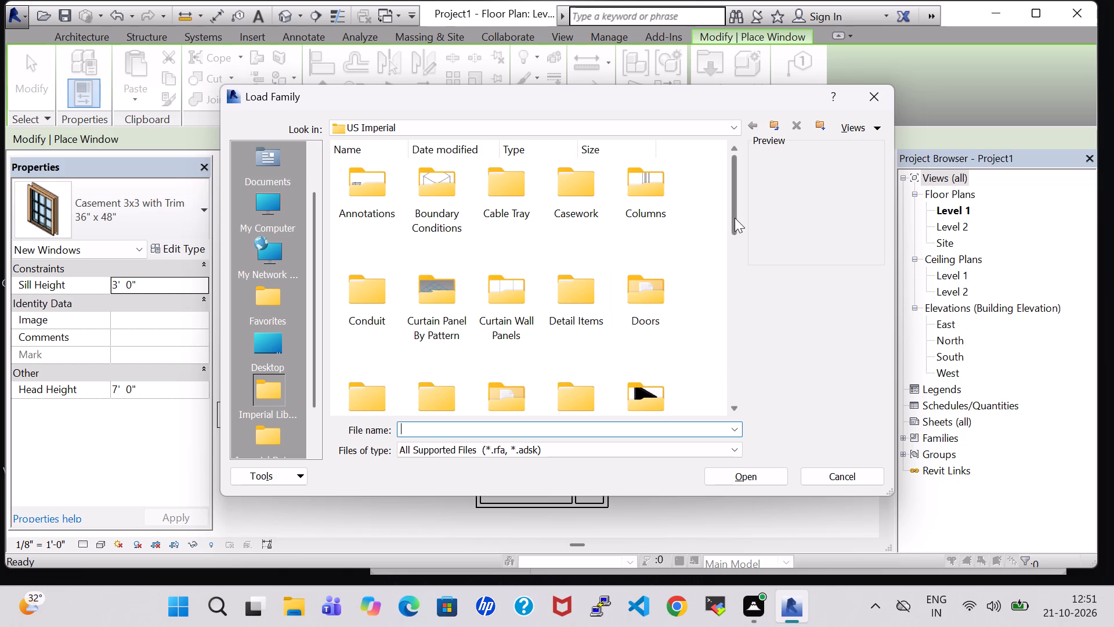
drag(735, 218, 743, 359)
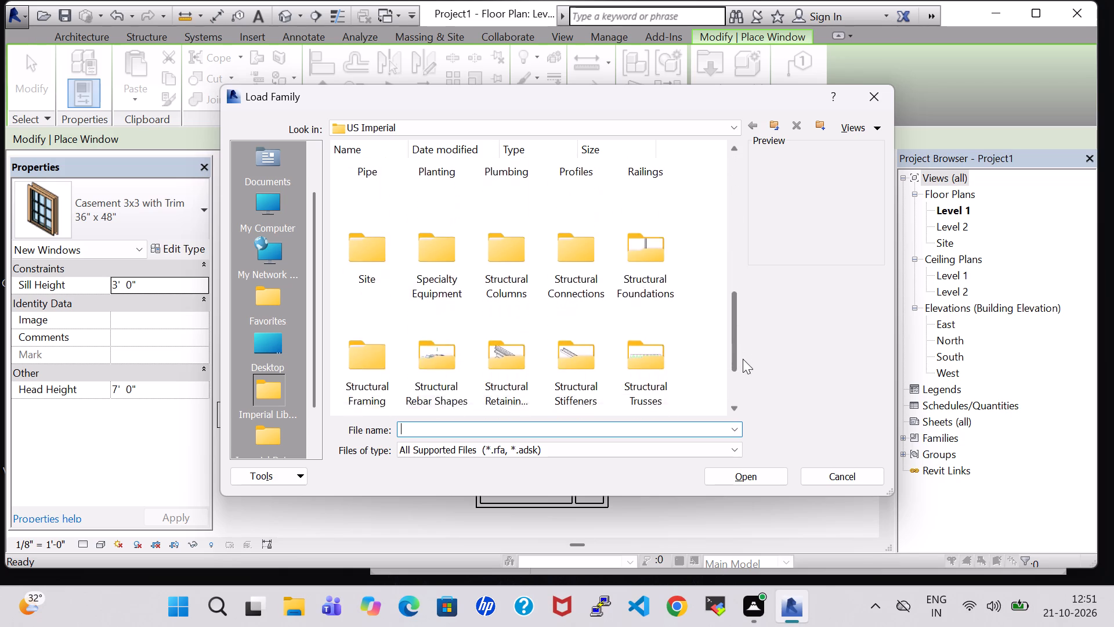
drag(743, 359, 743, 370)
drag(733, 353, 733, 363)
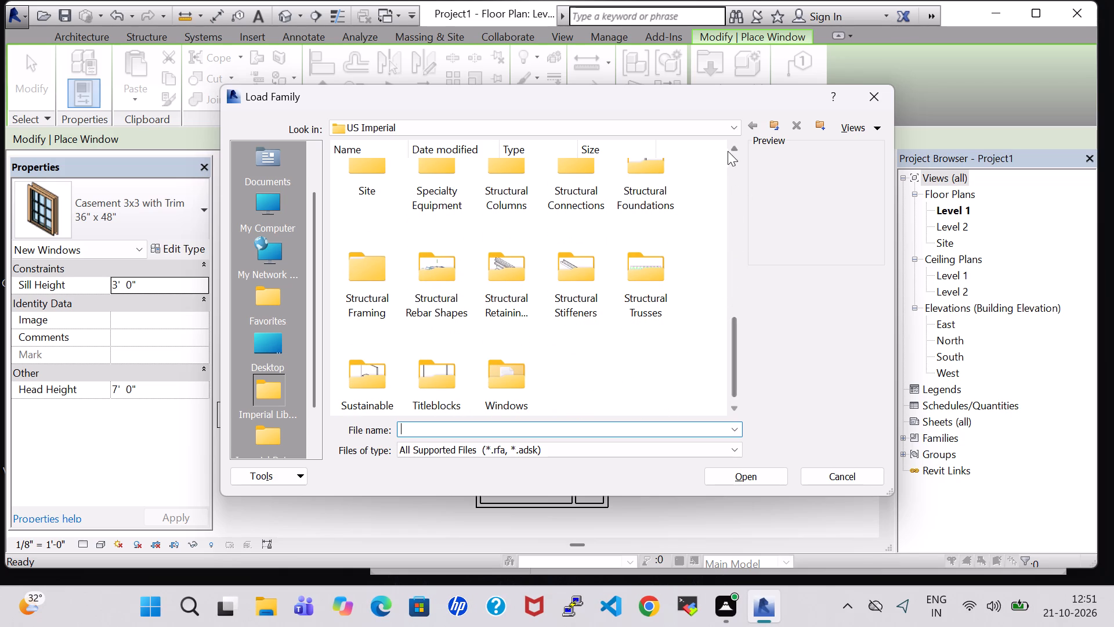
triple_click(736, 149)
click(736, 149)
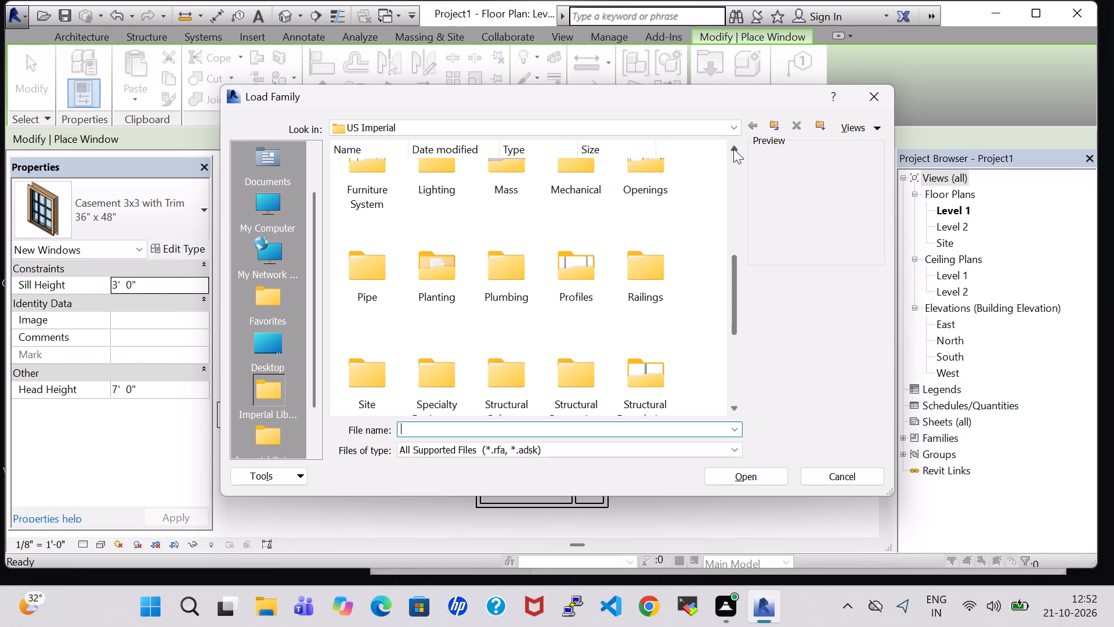
click(653, 368)
key(w)
double_click(513, 361)
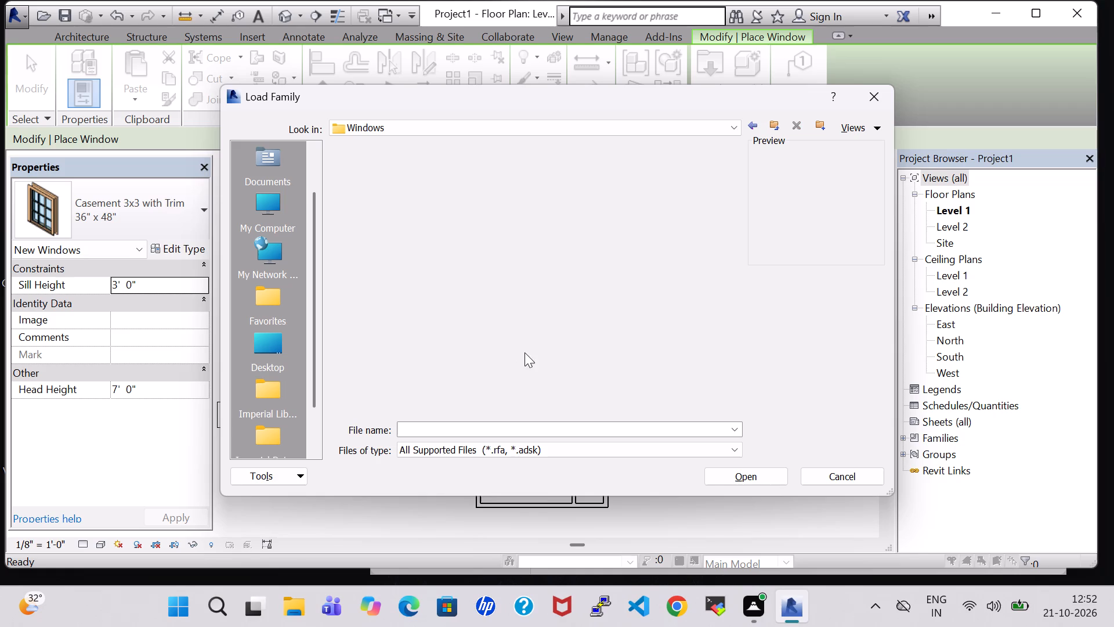
scroll(602, 228, down, 1)
scroll(602, 228, up, 1)
scroll(602, 228, down, 5)
click(580, 248)
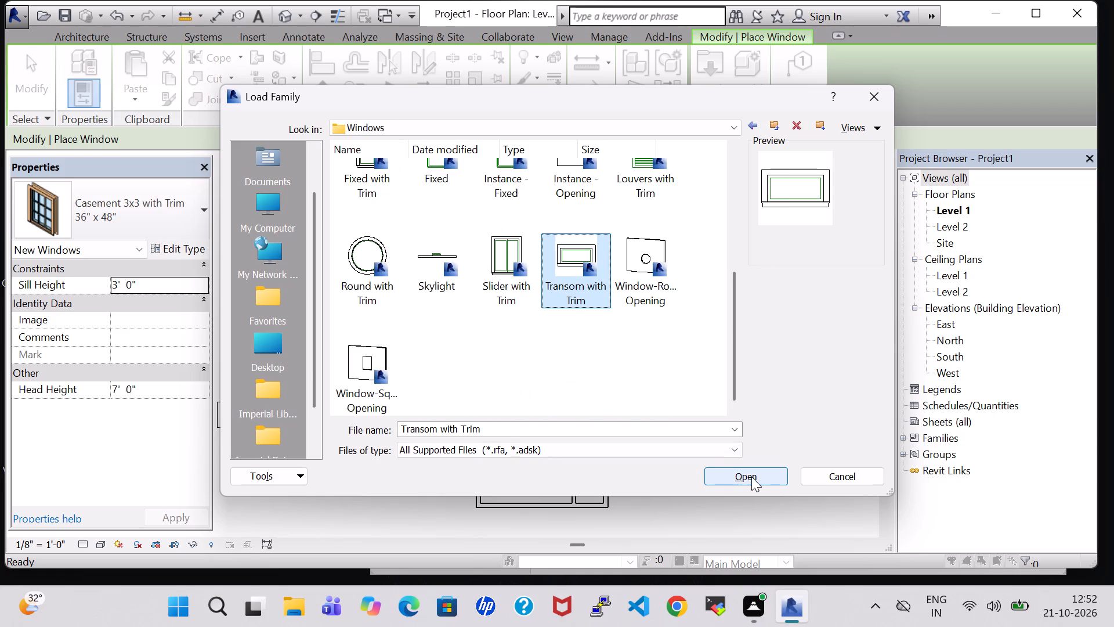
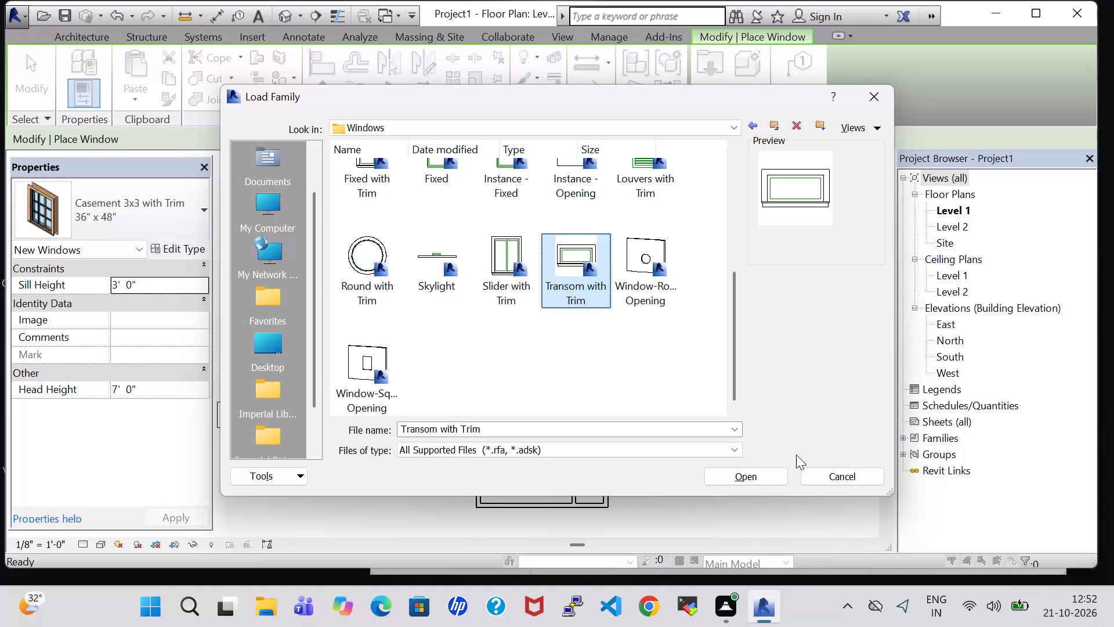
Place 24" x 24" transom windows centred in the outer walls of the two small upper-right rooms and the bottom wall of the small lower-right room.
click(771, 470)
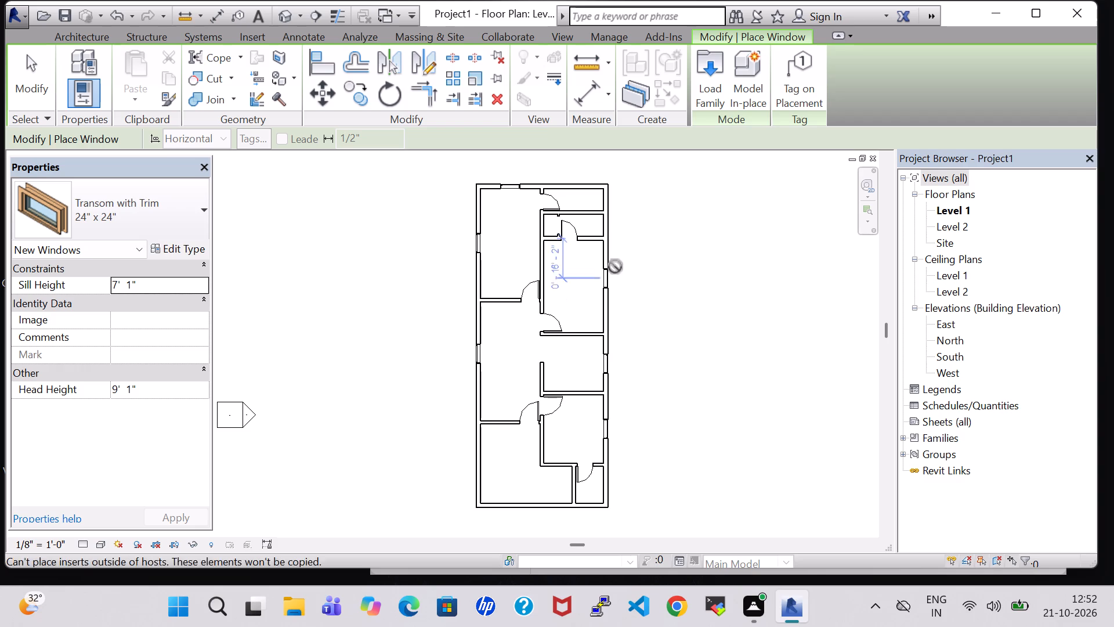
click(606, 198)
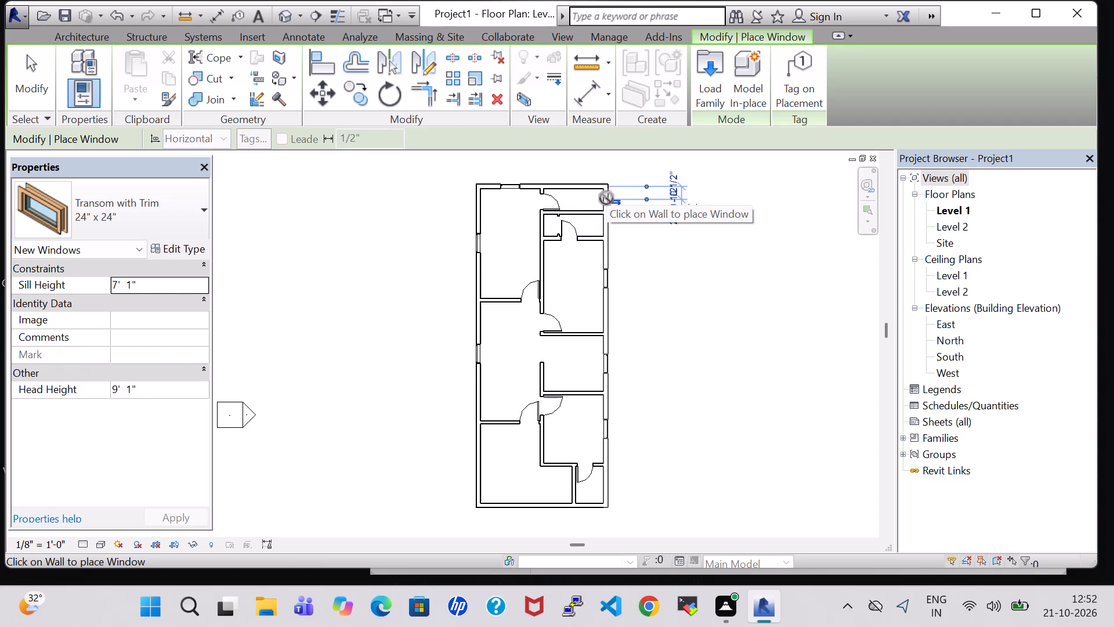
click(606, 228)
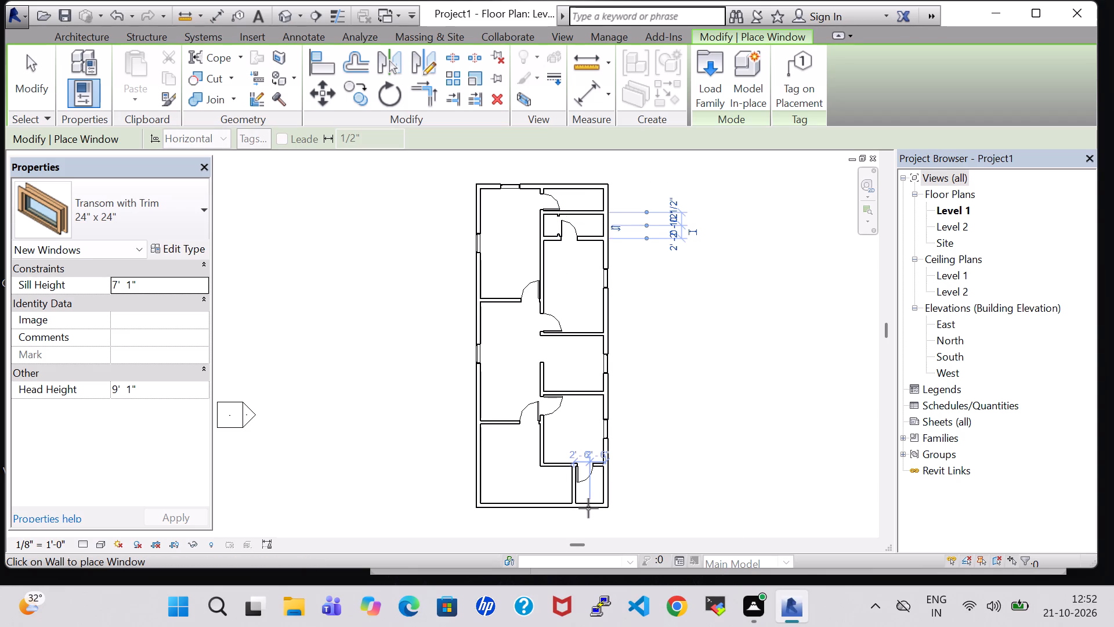
scroll(589, 506, up, 4)
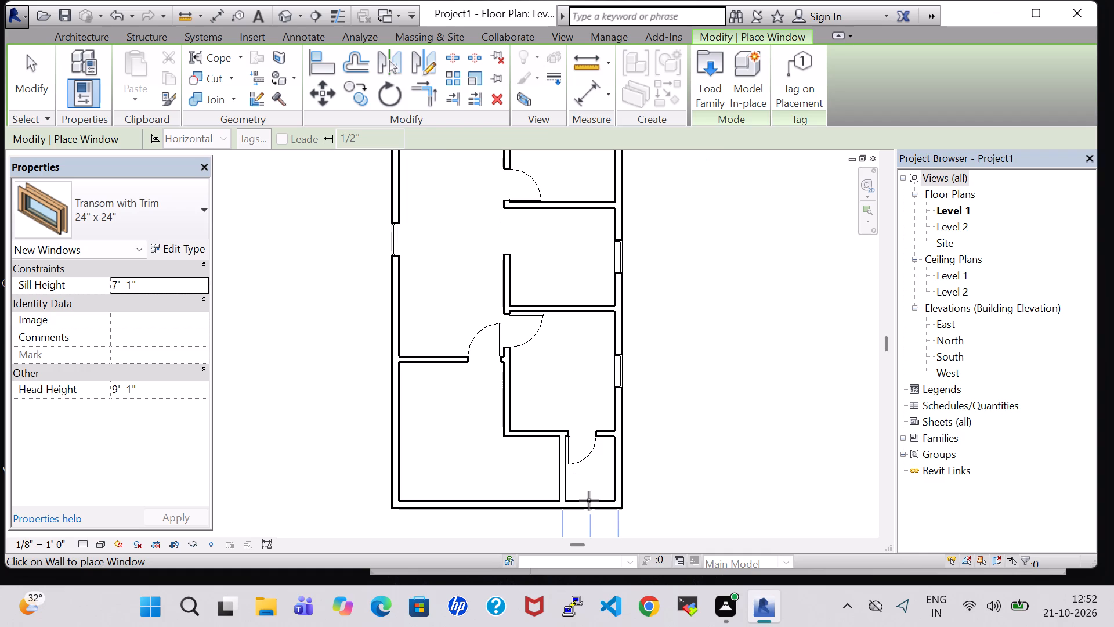
click(587, 504)
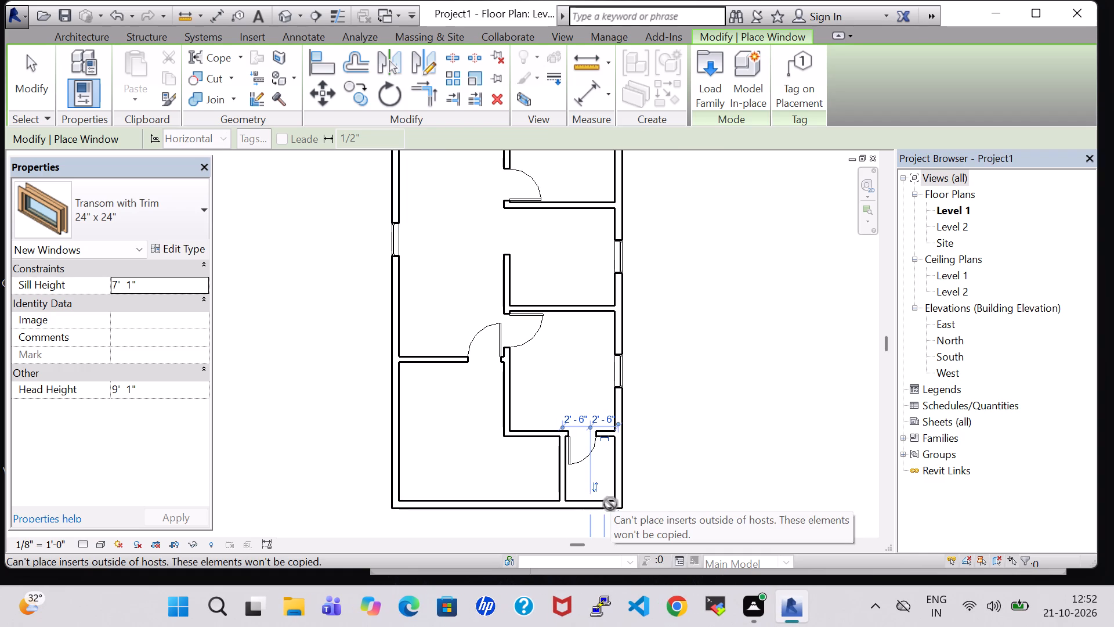
scroll(610, 504, down, 1)
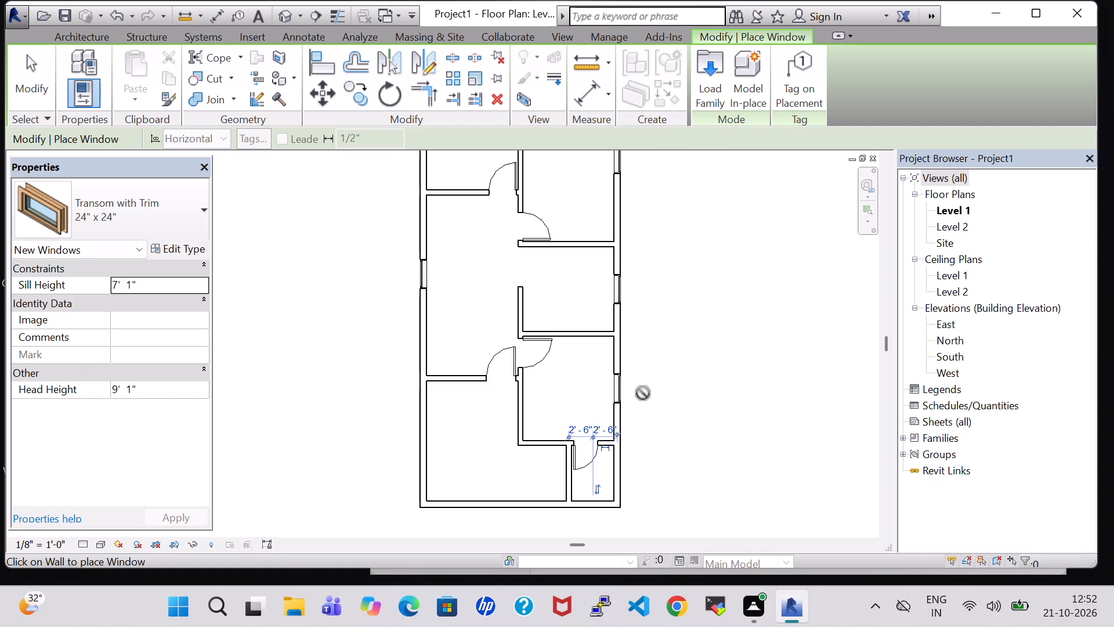
scroll(660, 392, down, 1)
key(Escape)
key(Escape)
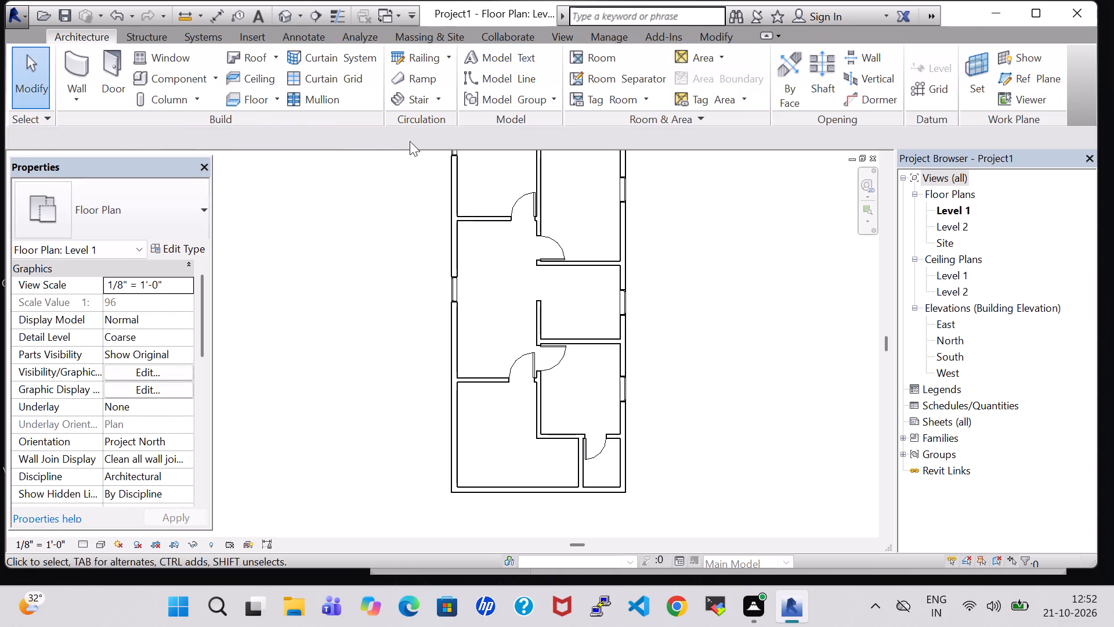
Open the default 3D view, orbit to see the windows and doors, and set the visual style to Realistic.
click(287, 17)
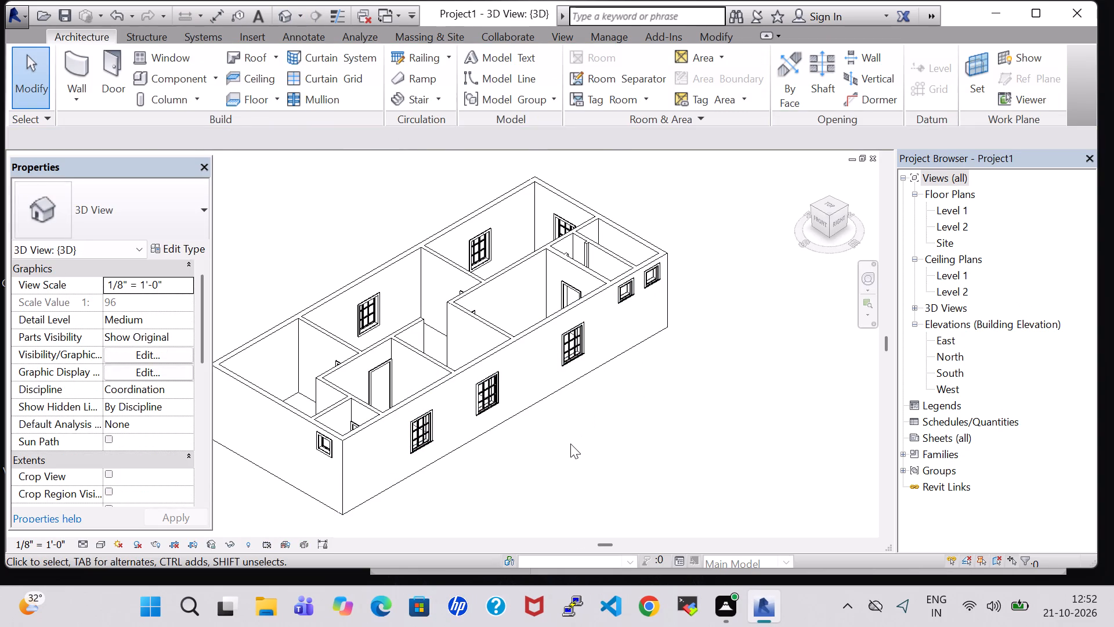
shift+middle_drag(570, 444, 571, 438)
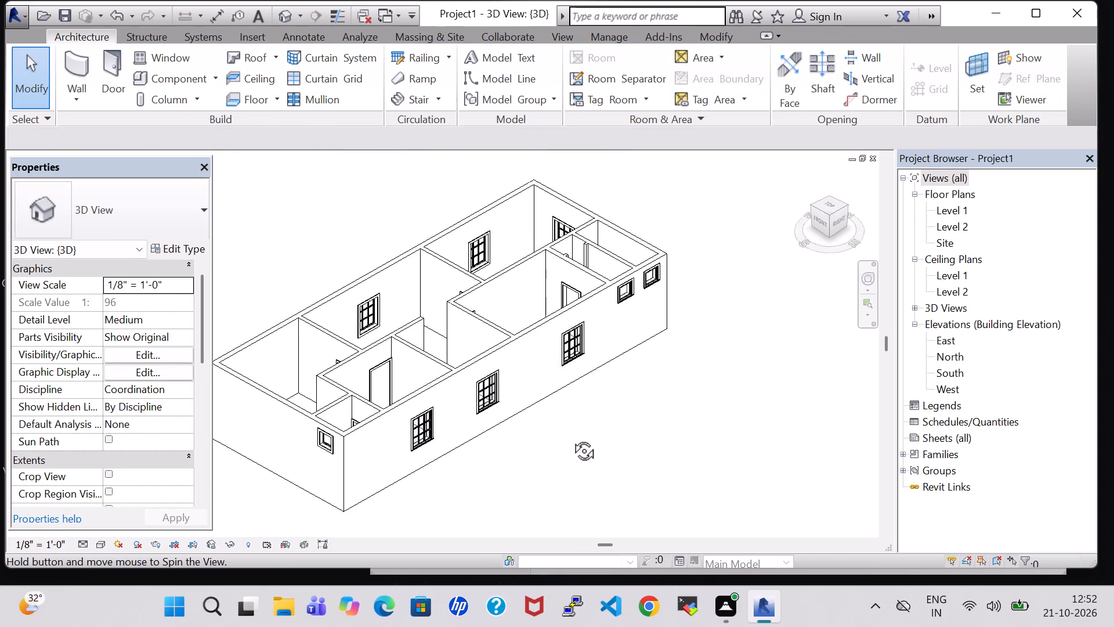
shift+middle_drag(571, 438, 583, 412)
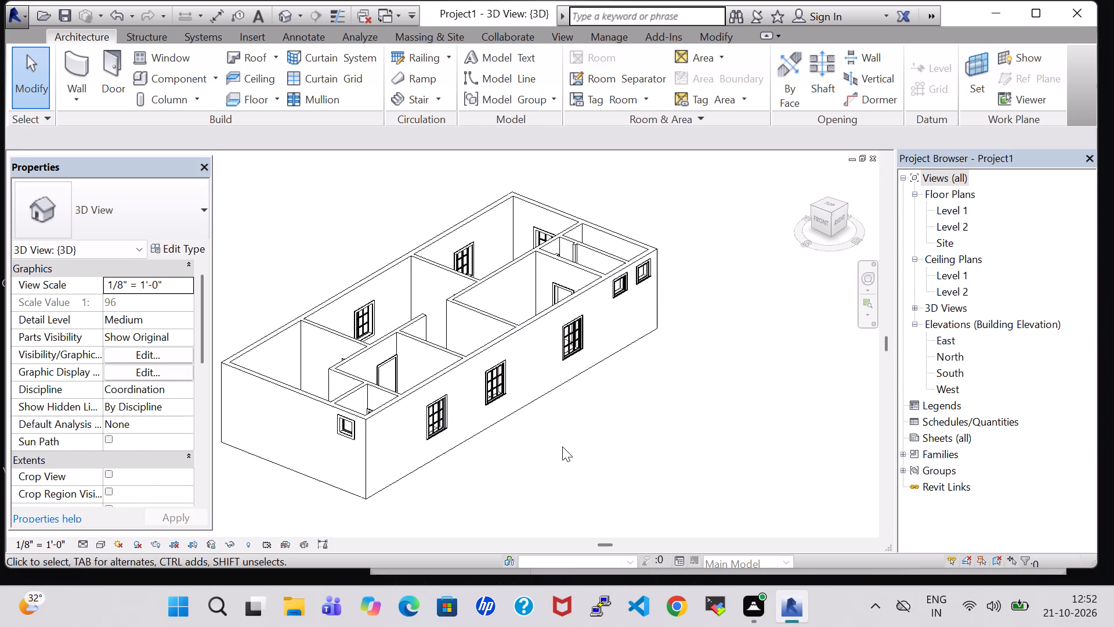
scroll(562, 446, up, 1)
shift+middle_drag(562, 446, 704, 453)
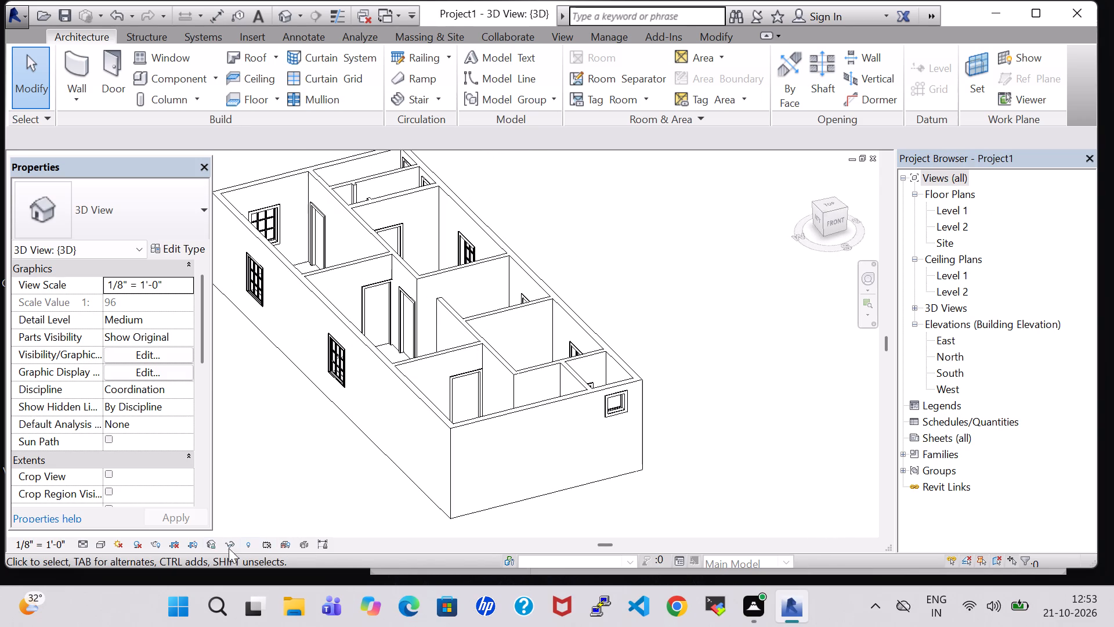
click(99, 546)
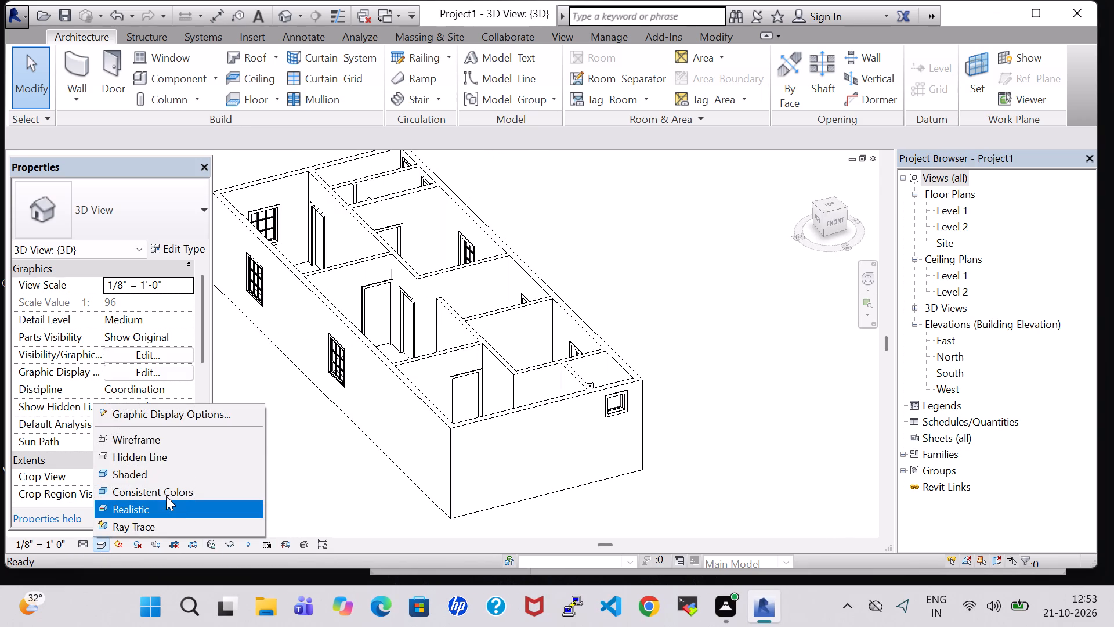
click(163, 512)
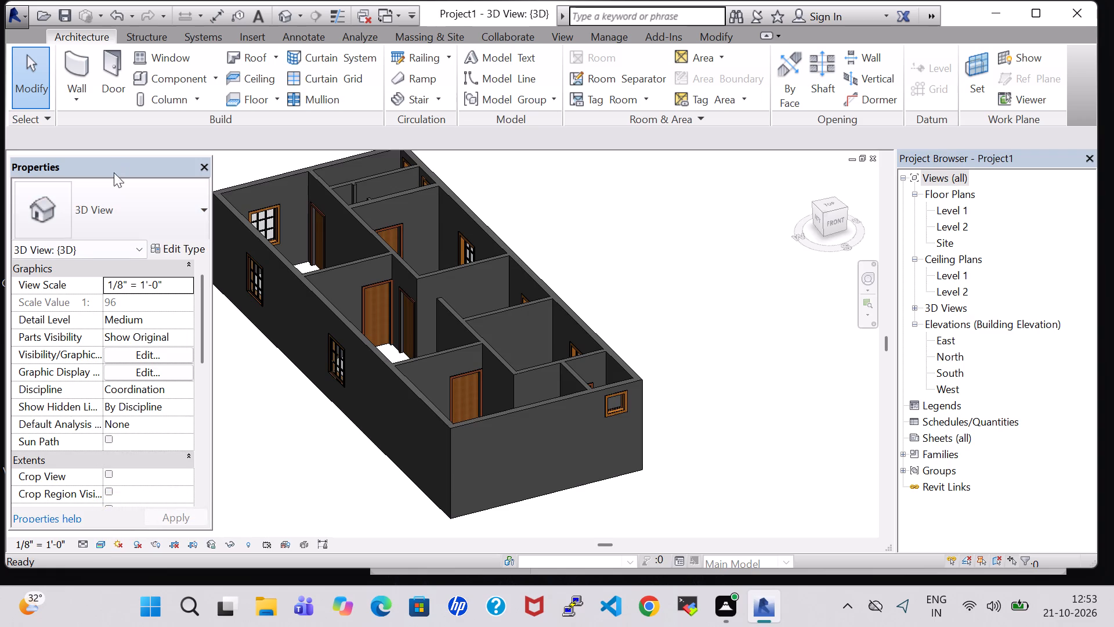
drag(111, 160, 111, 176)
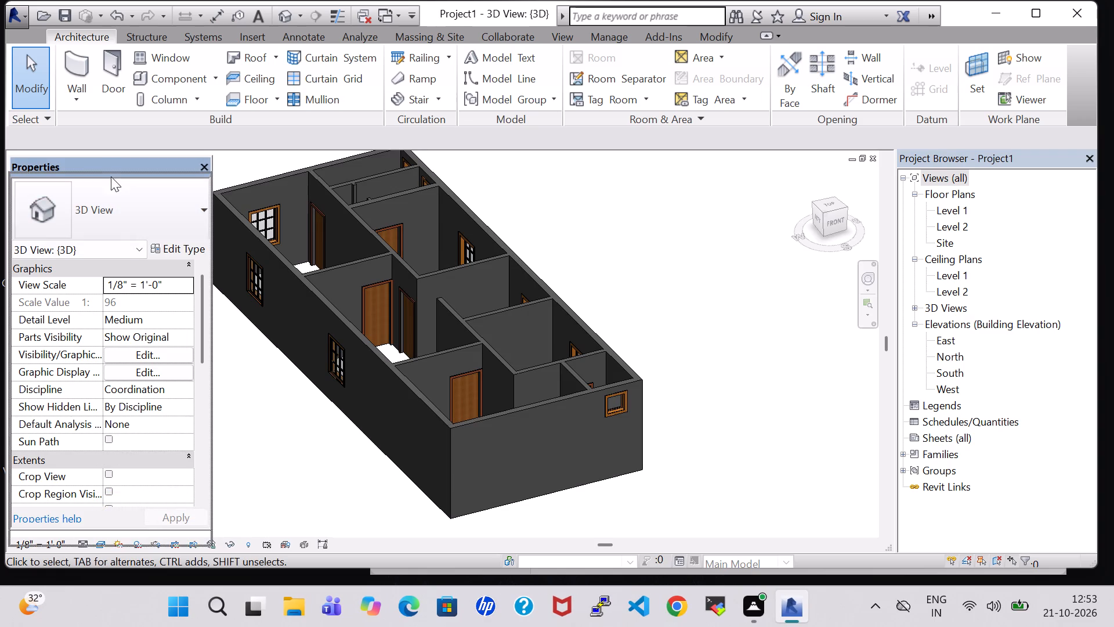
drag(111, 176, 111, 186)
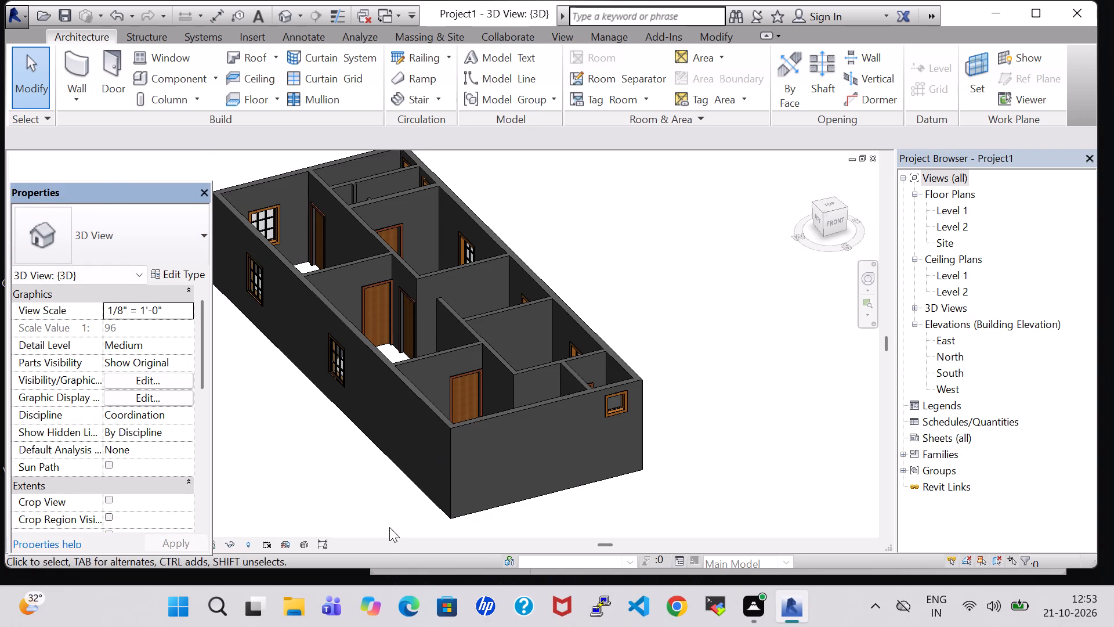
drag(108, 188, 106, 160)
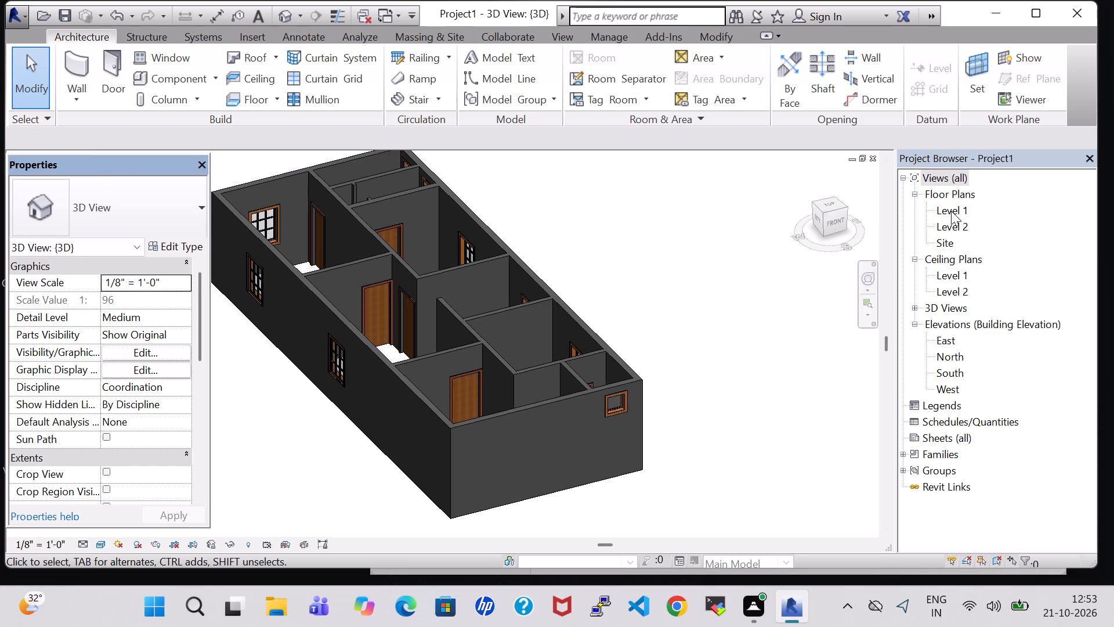
Return to the Level 1 floor plan with the whole building in view.
double_click(951, 211)
scroll(654, 301, down, 1)
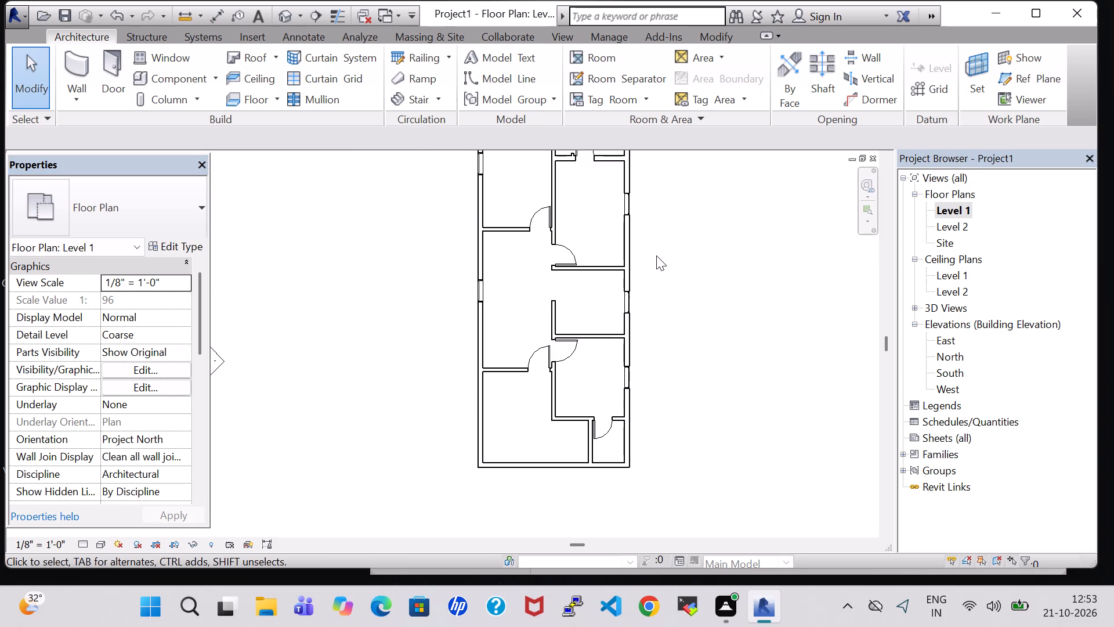
scroll(656, 255, down, 2)
middle_click(705, 233)
middle_drag(705, 233, 694, 316)
scroll(683, 342, up, 1)
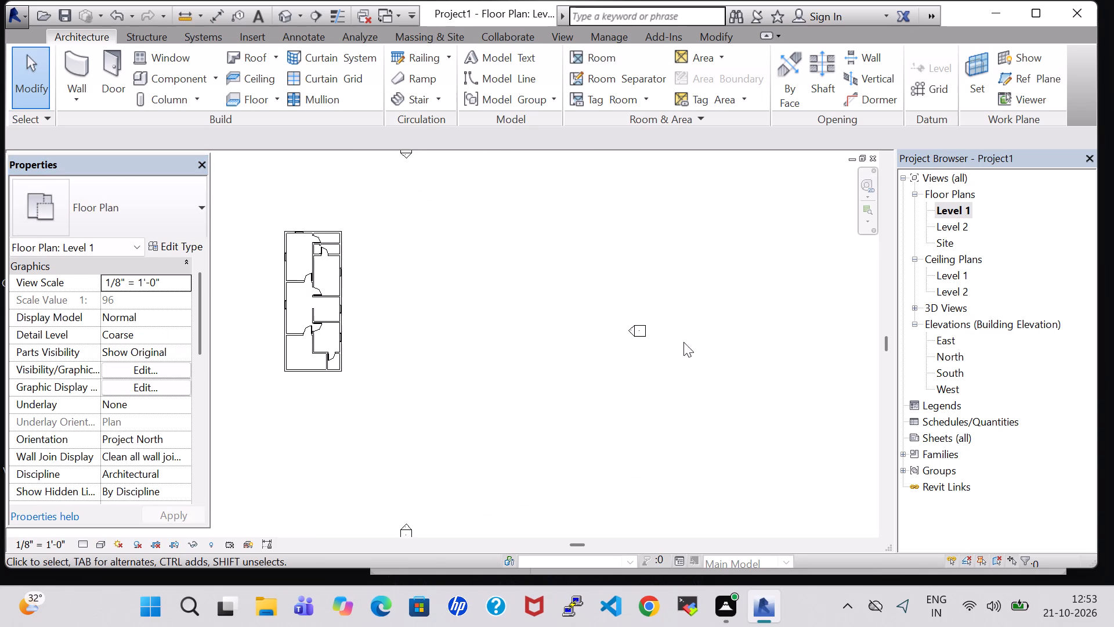
scroll(347, 285, up, 4)
middle_drag(356, 268, 609, 283)
scroll(563, 327, up, 1)
scroll(609, 283, up, 1)
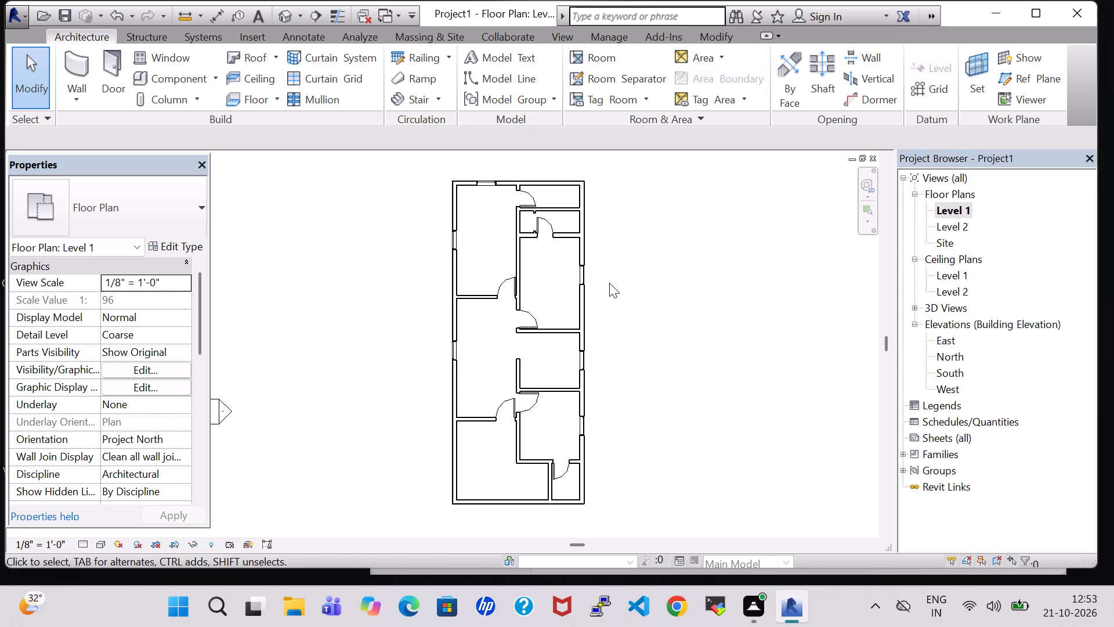
scroll(609, 283, up, 1)
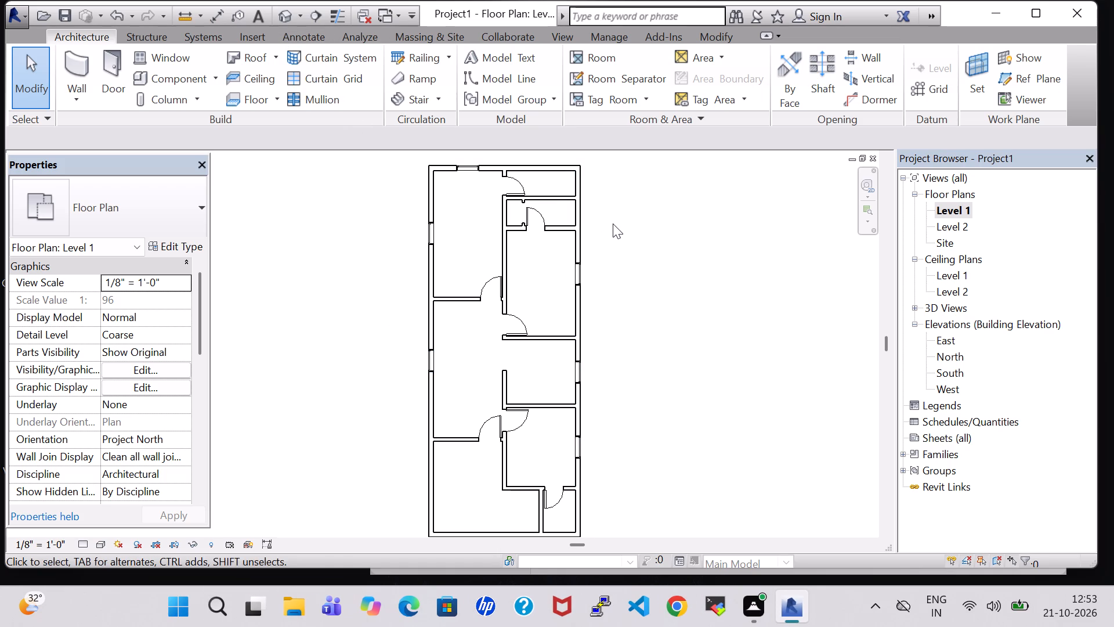
Load the Bed-Box component family from the Beds folder of the US Imperial Furniture library.
click(180, 83)
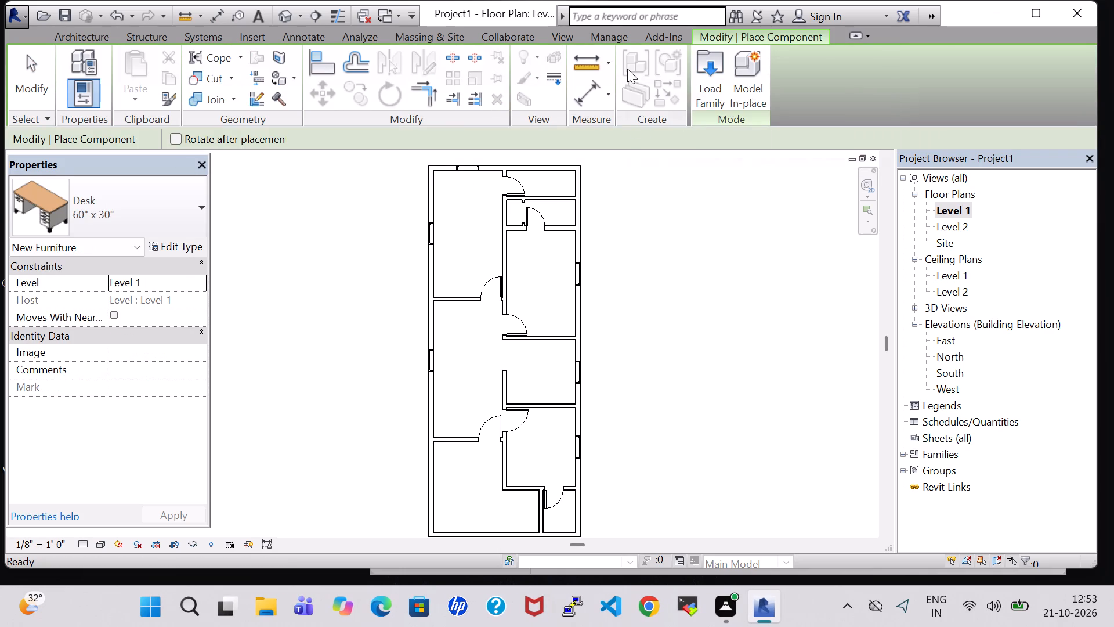
click(717, 86)
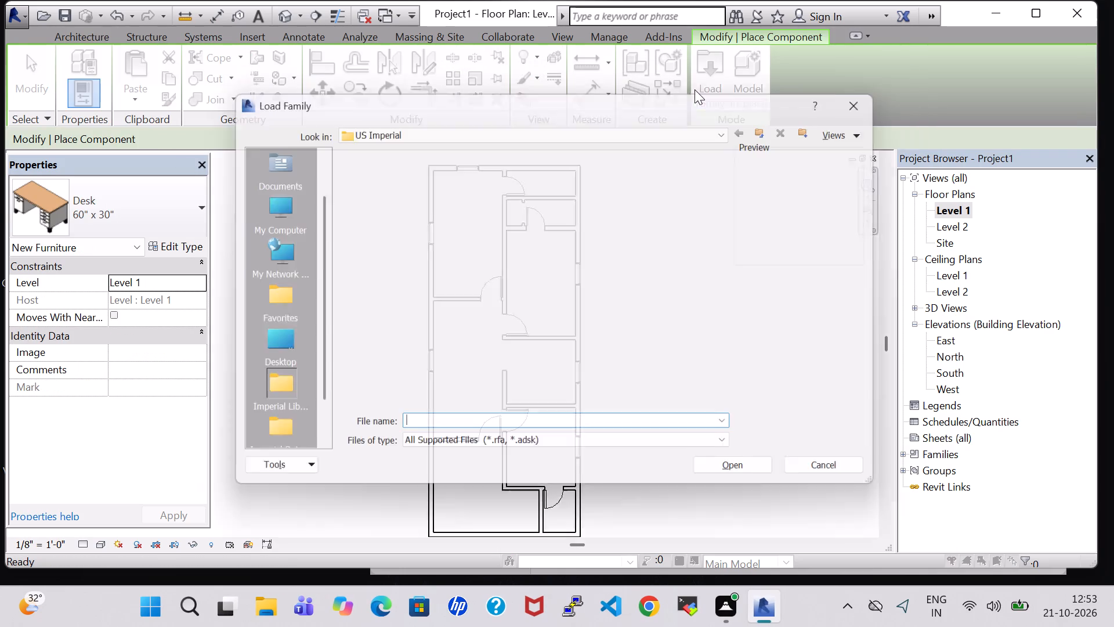
double_click(632, 405)
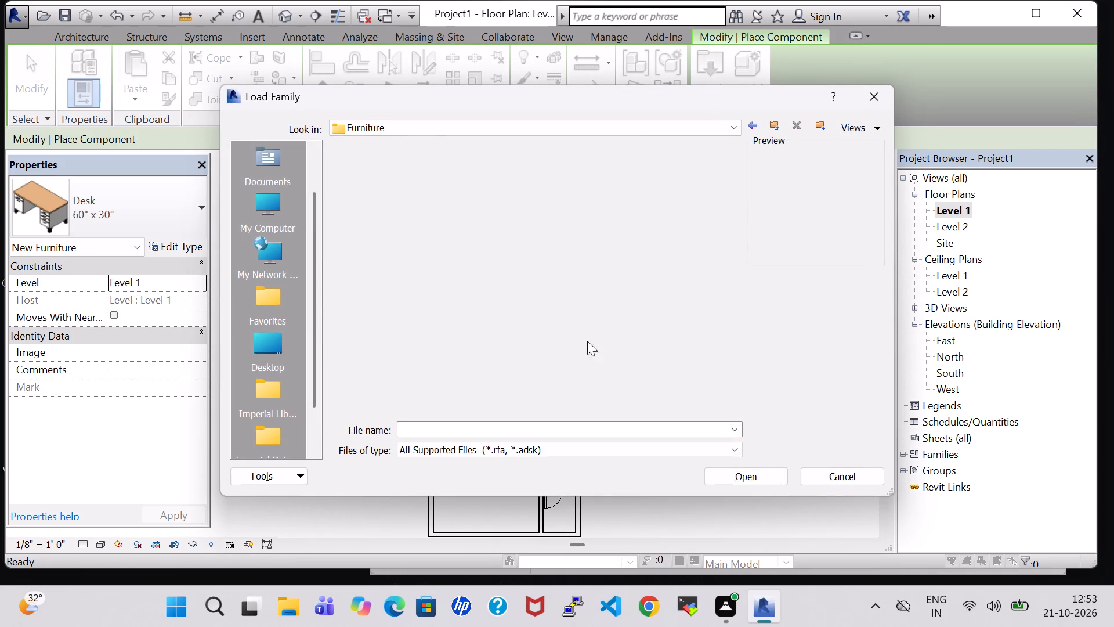
double_click(373, 188)
click(368, 188)
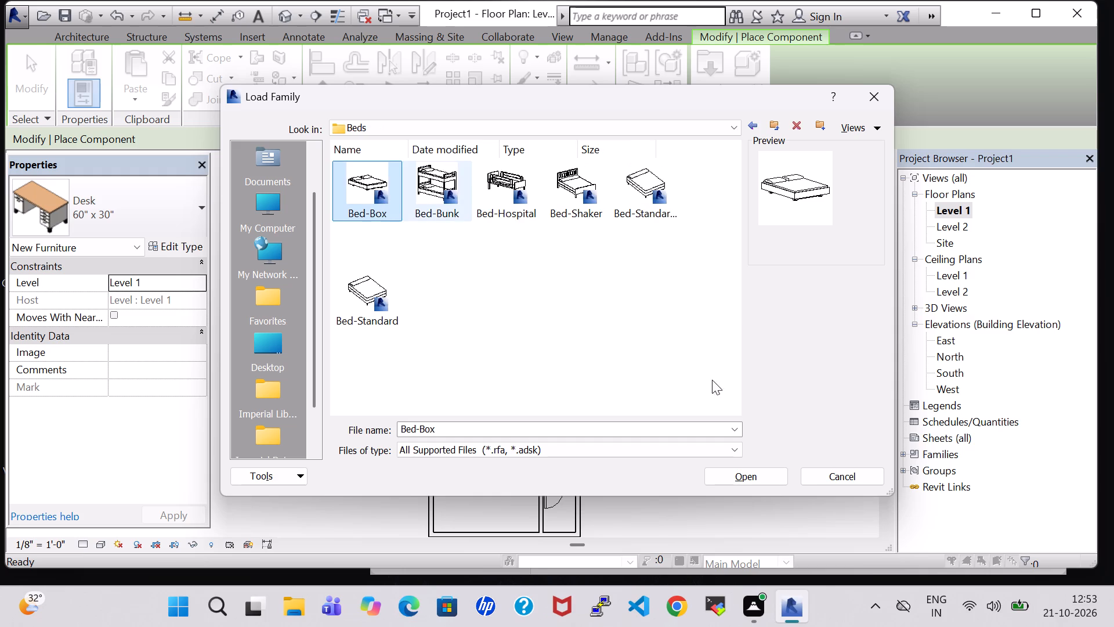
click(740, 479)
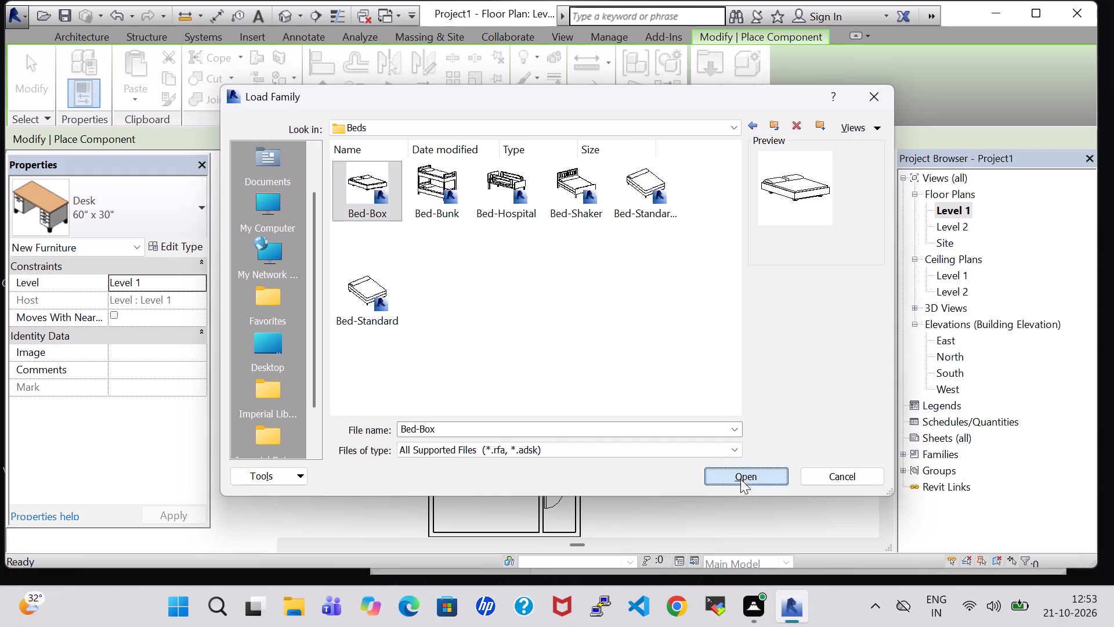
Place a Double 53" x 74" Bed-Box in the upper-left room, headboard toward the left outer wall, and nudge it closer to that wall.
key(space)
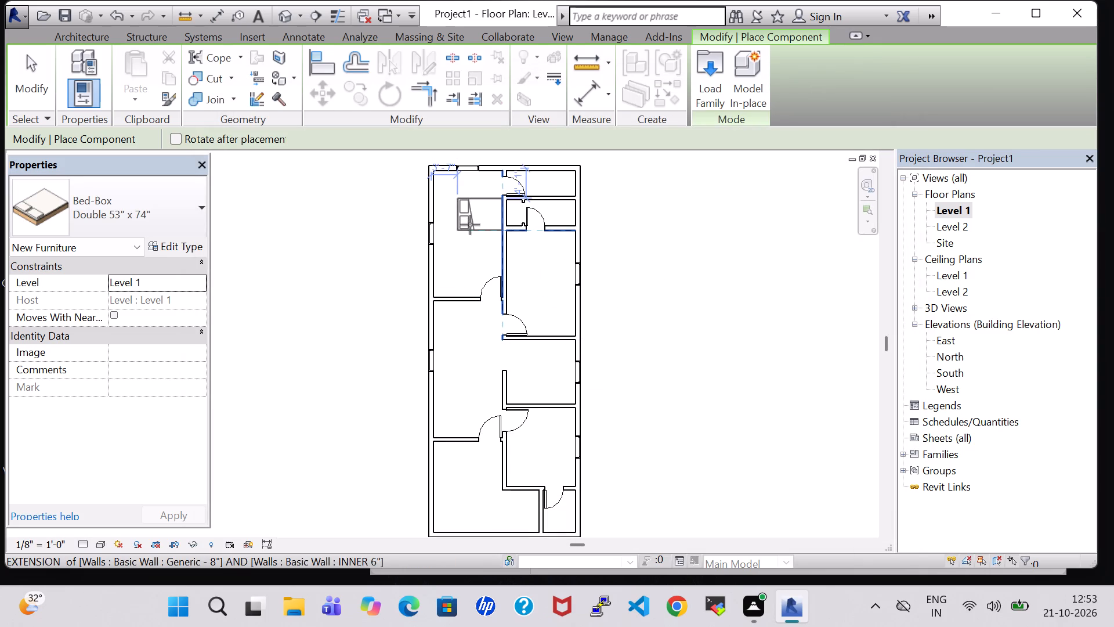
scroll(457, 240, up, 7)
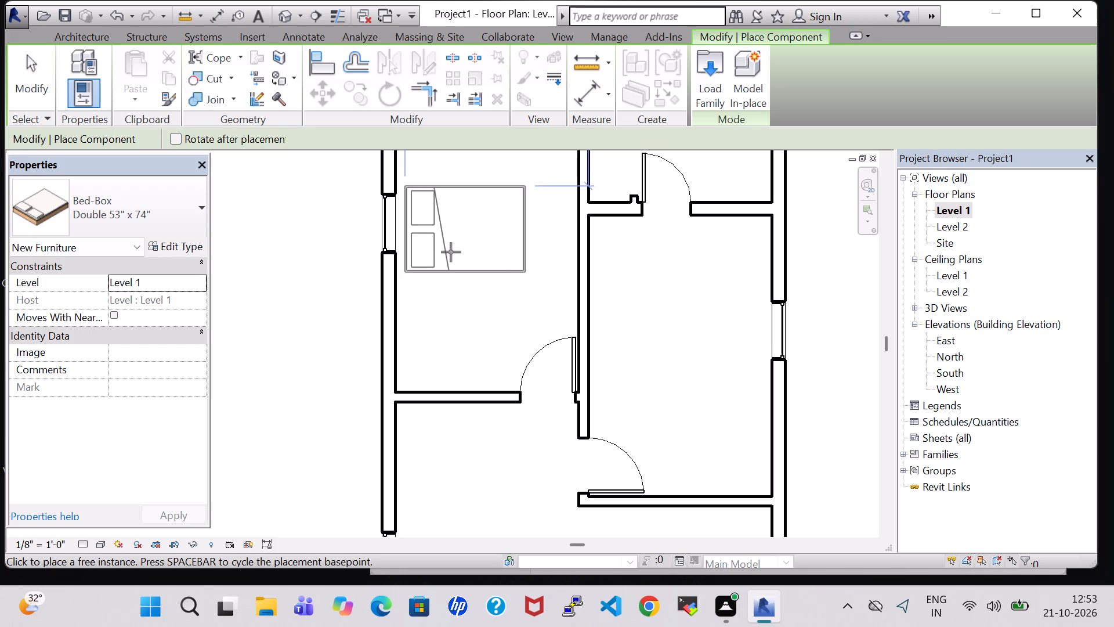
click(451, 252)
key(Escape)
key(Escape)
click(451, 252)
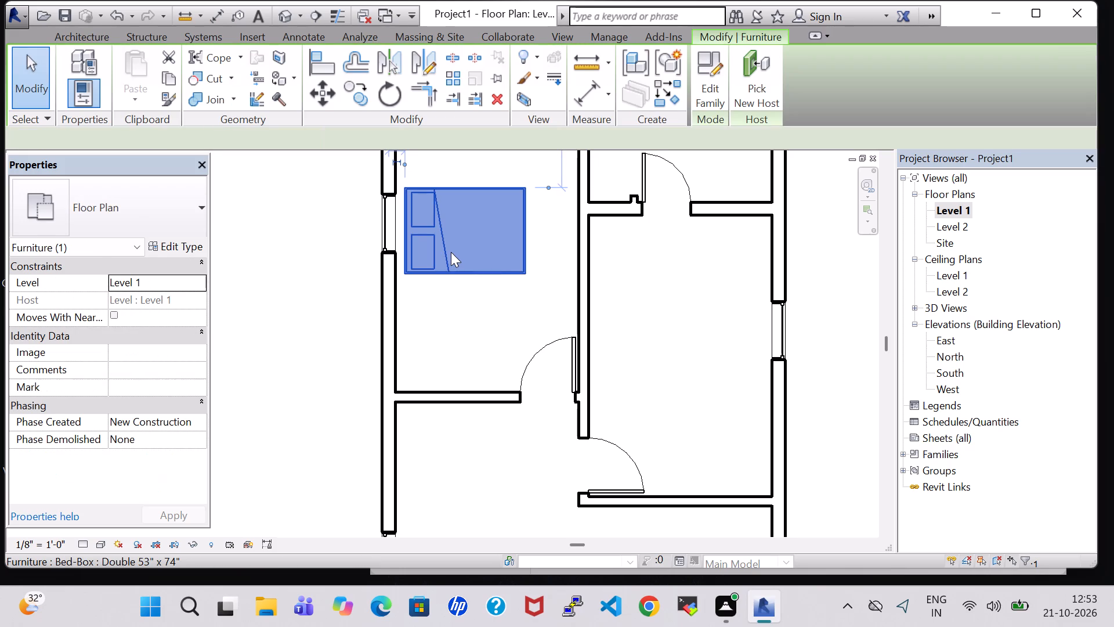
key(Left)
key(Left)
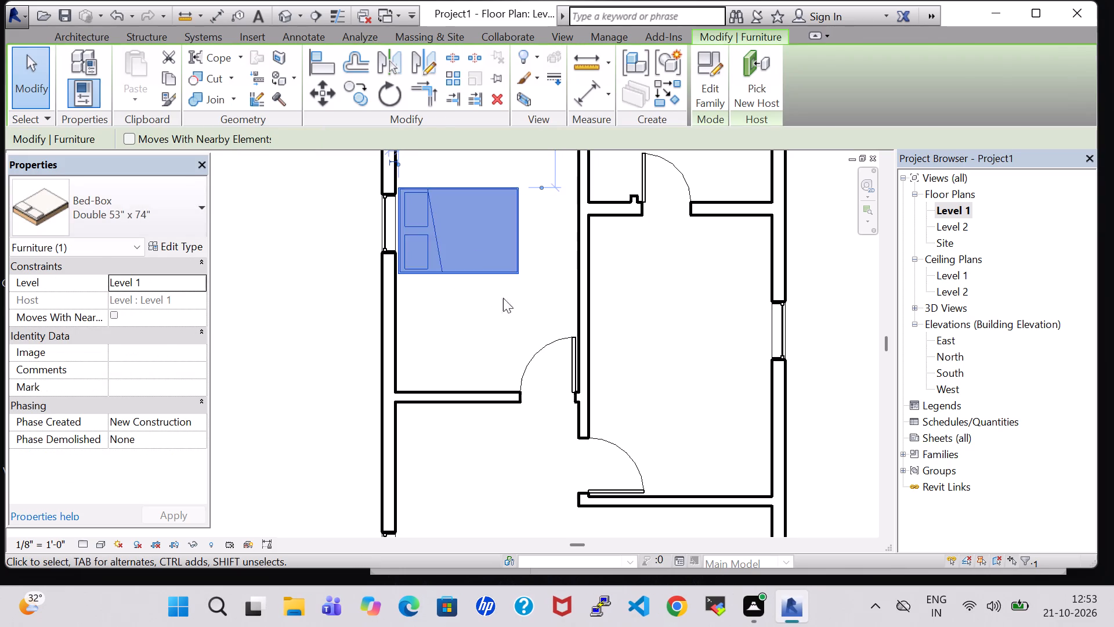
click(474, 315)
Load the Table-End component family from the Tables folder of the US Imperial Furniture library.
scroll(474, 315, down, 3)
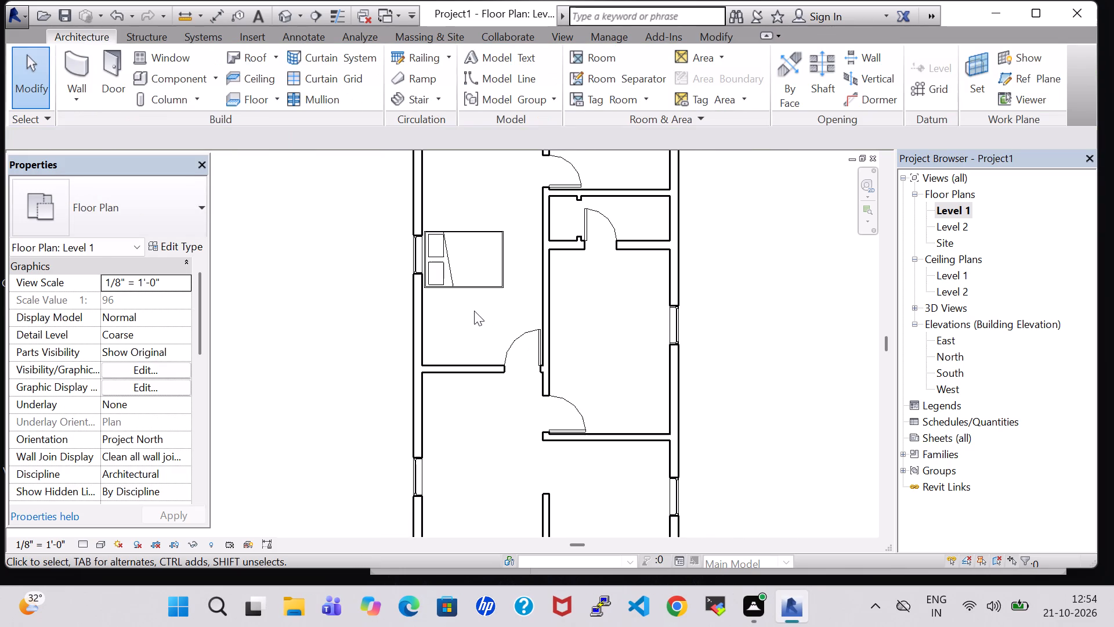
click(182, 80)
click(706, 77)
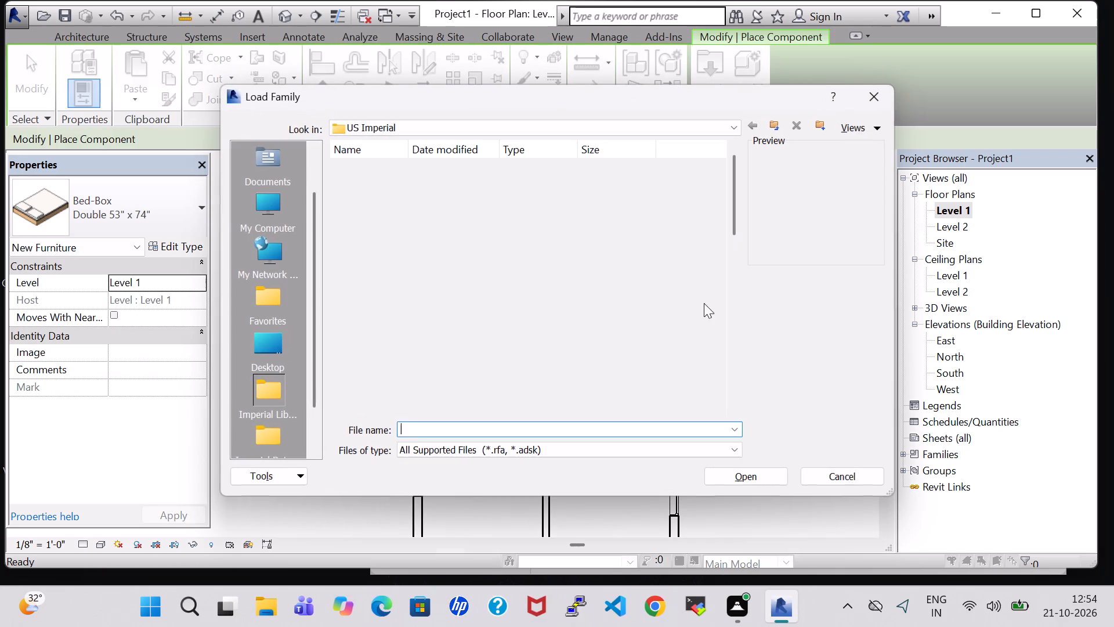
double_click(669, 387)
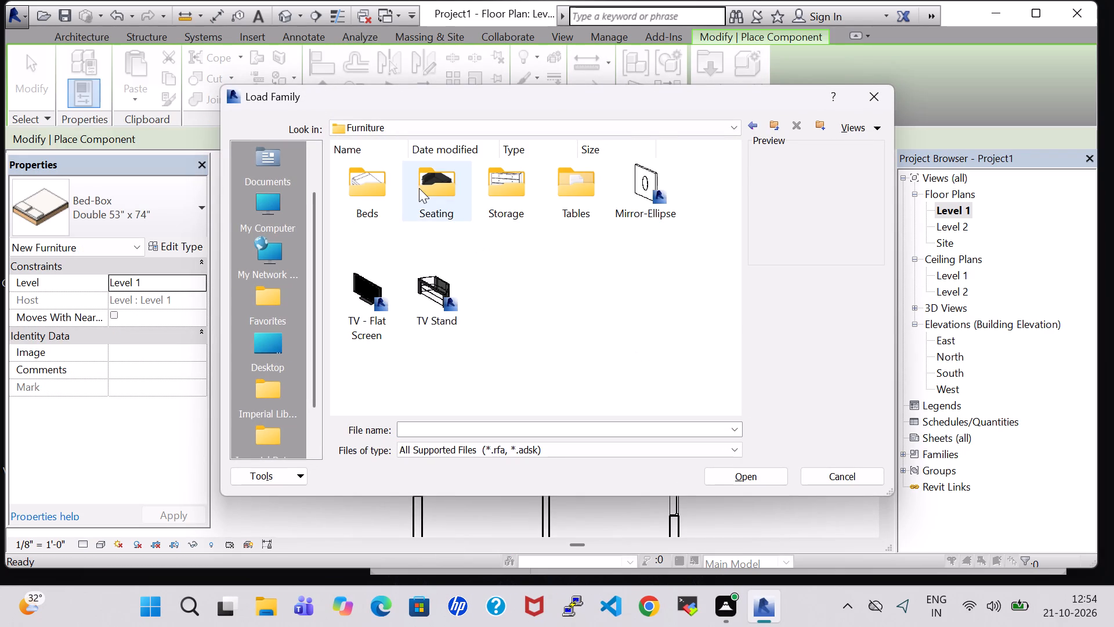
double_click(587, 201)
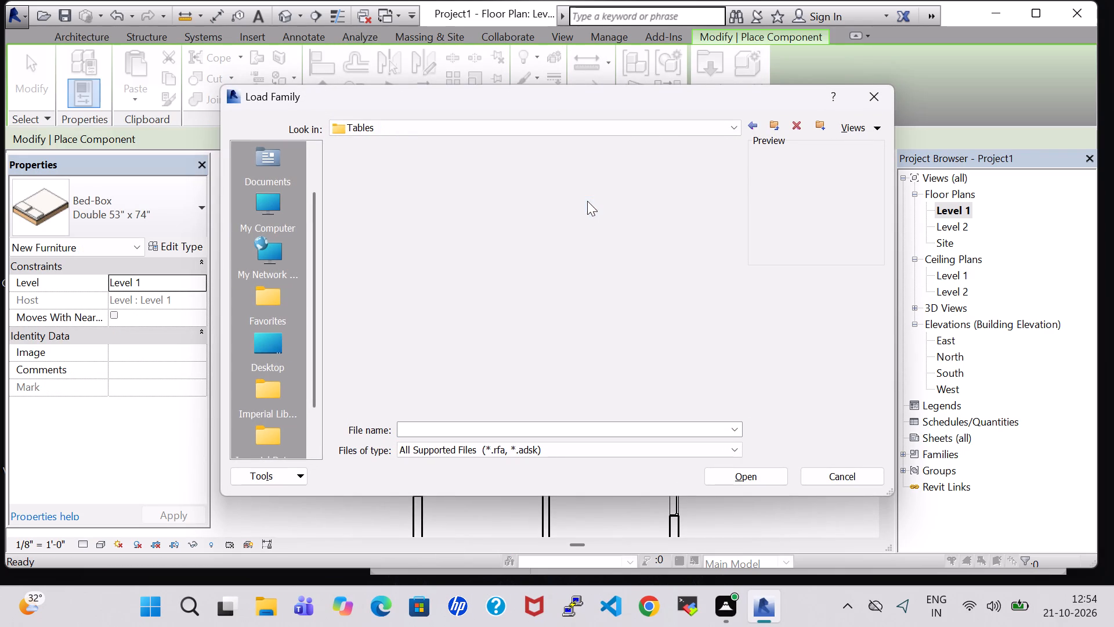
click(525, 280)
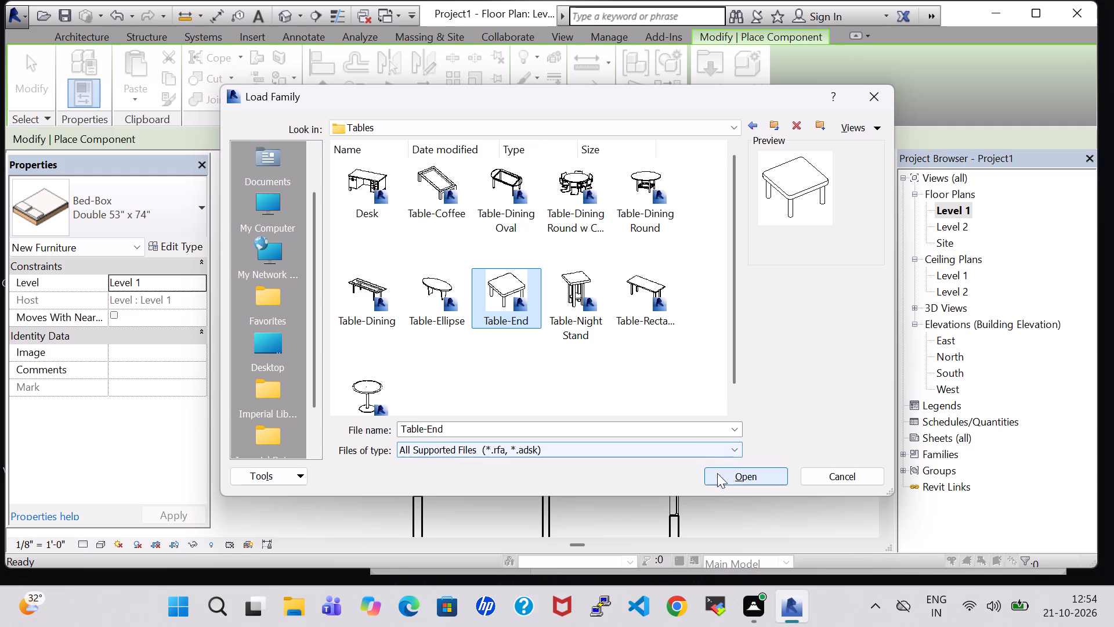
click(725, 486)
click(727, 478)
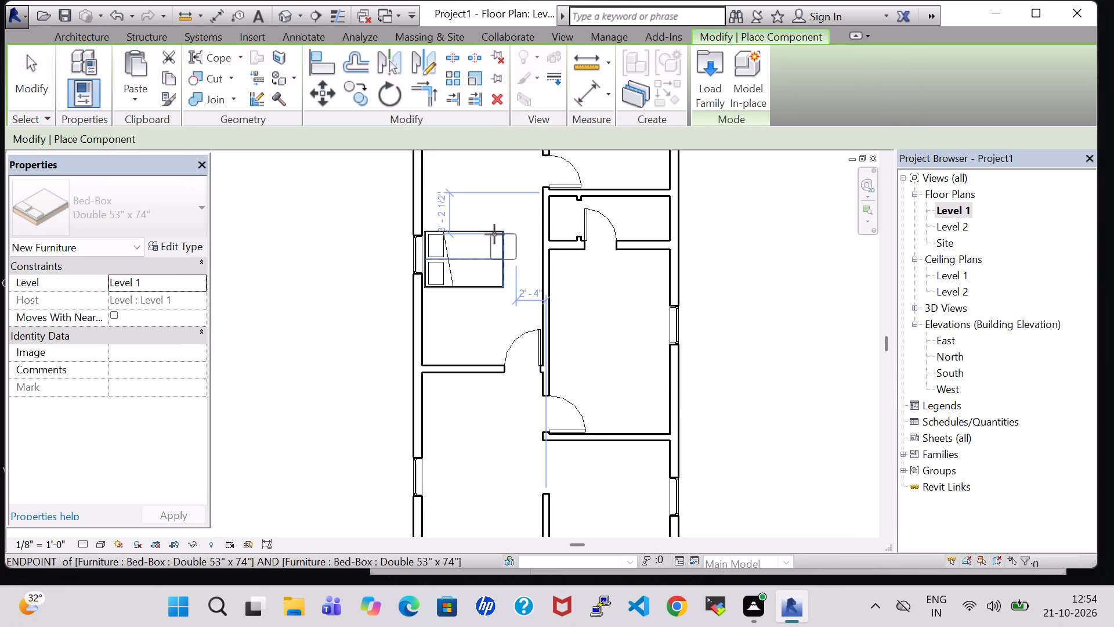
Place two Table-End 24" x 24" tables along the outer wall, one on each side of the bed.
scroll(454, 214, up, 3)
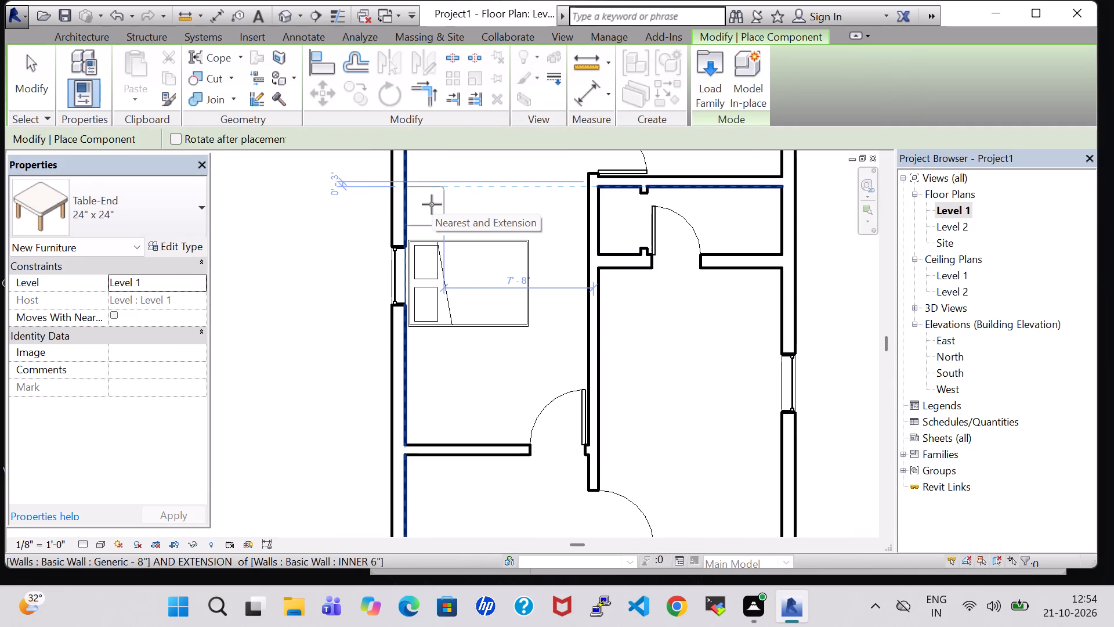
click(433, 205)
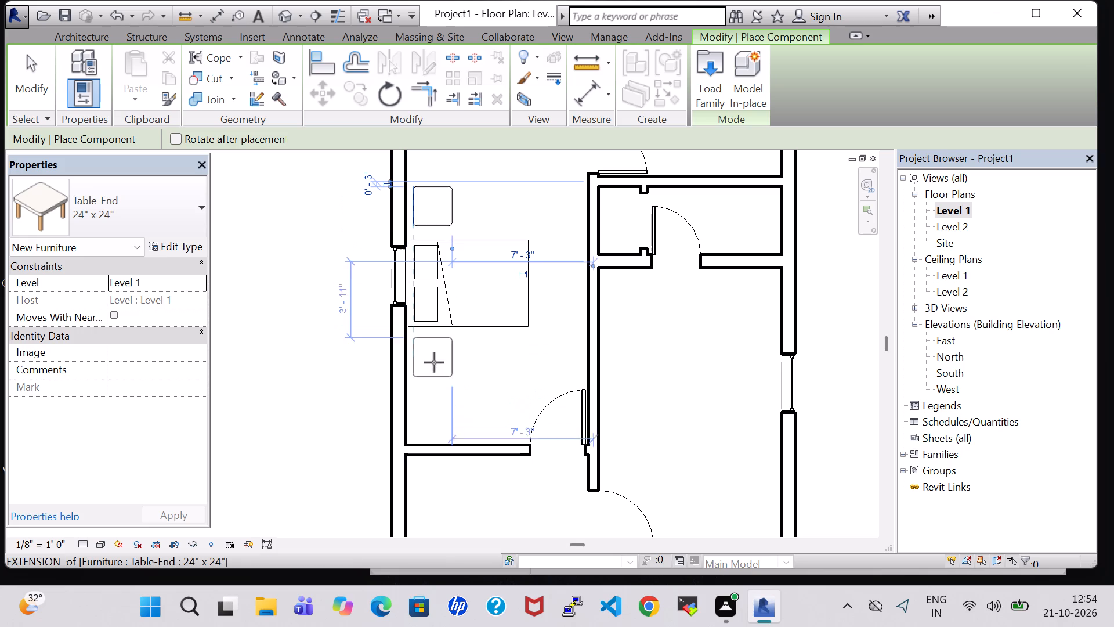
click(434, 362)
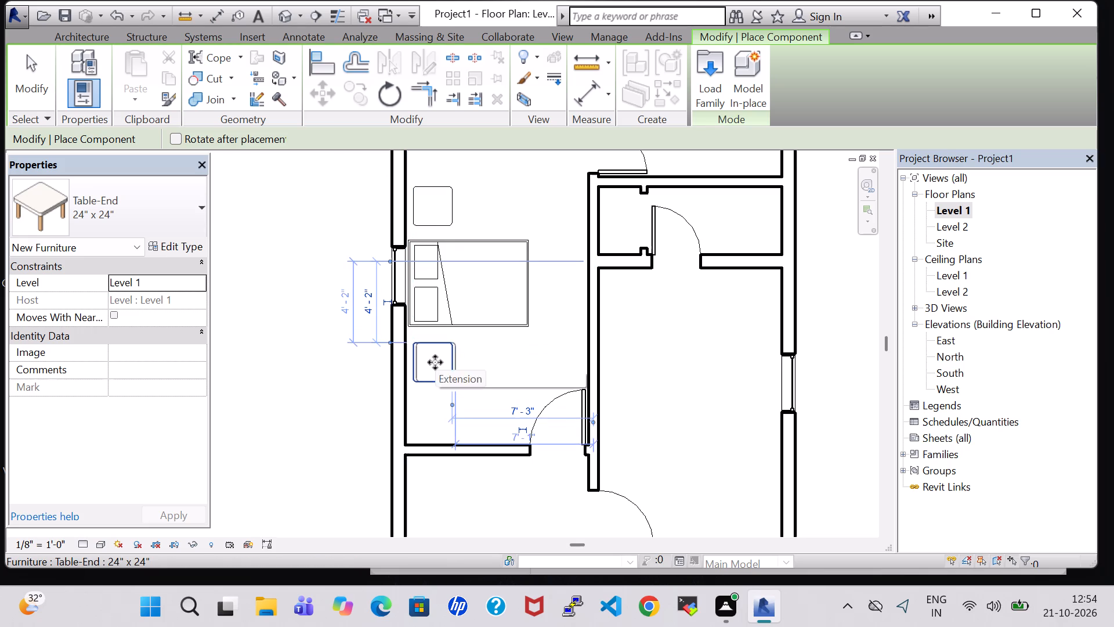
key(Escape)
key(Escape)
Nudge both end tables slightly toward the left outer wall to line up with the bed's headboard edge.
click(445, 316)
key(Right)
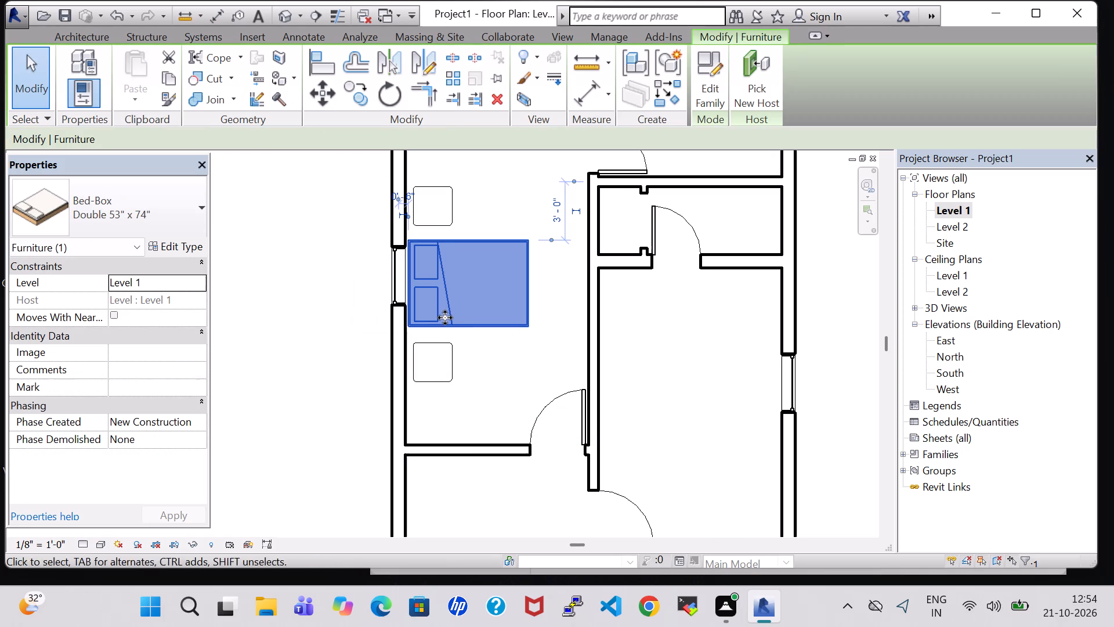
click(447, 193)
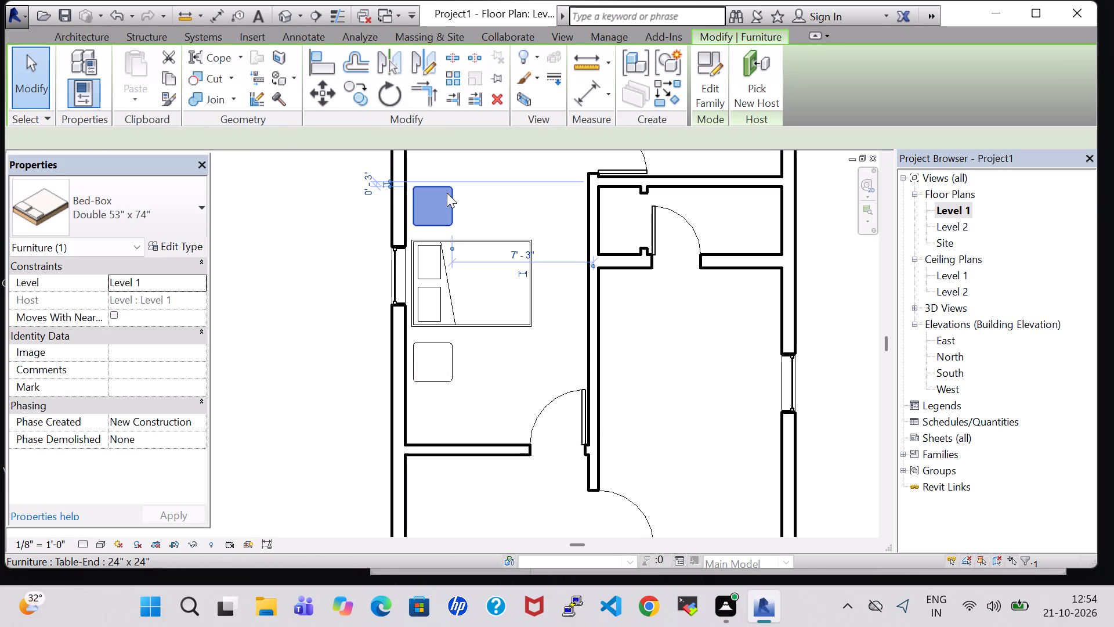
key(Left)
click(456, 293)
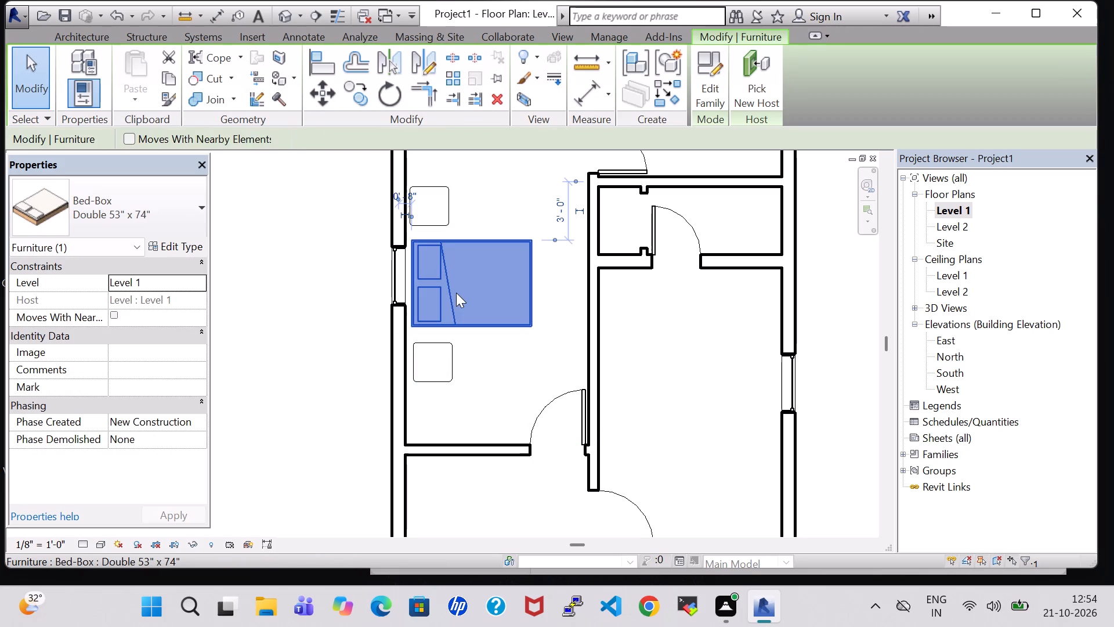
key(Left)
click(442, 373)
click(440, 356)
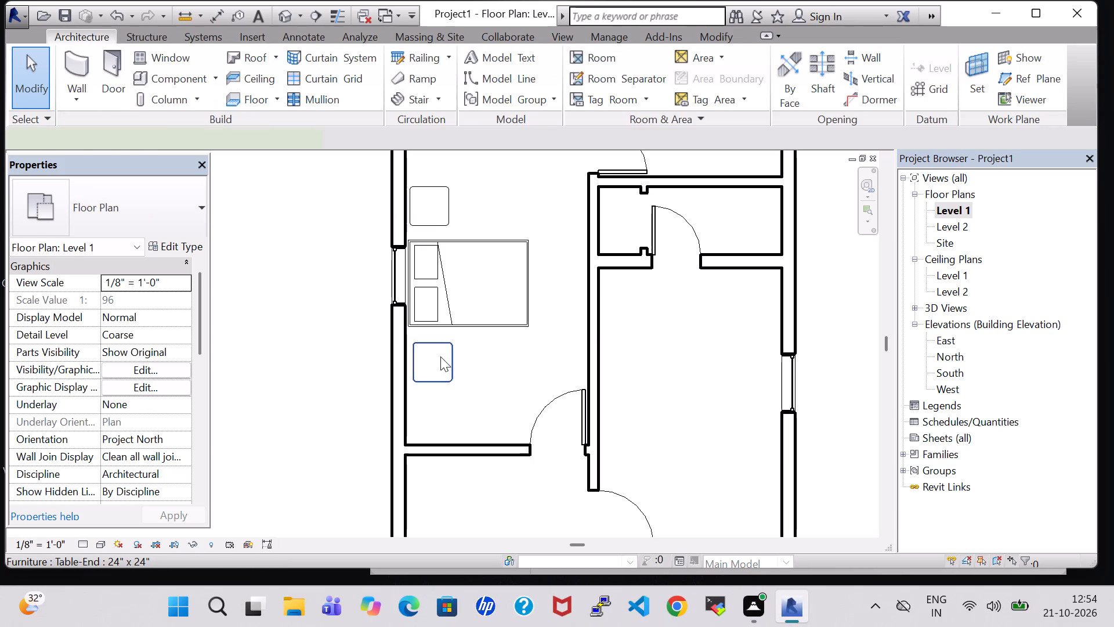
key(Left)
click(530, 363)
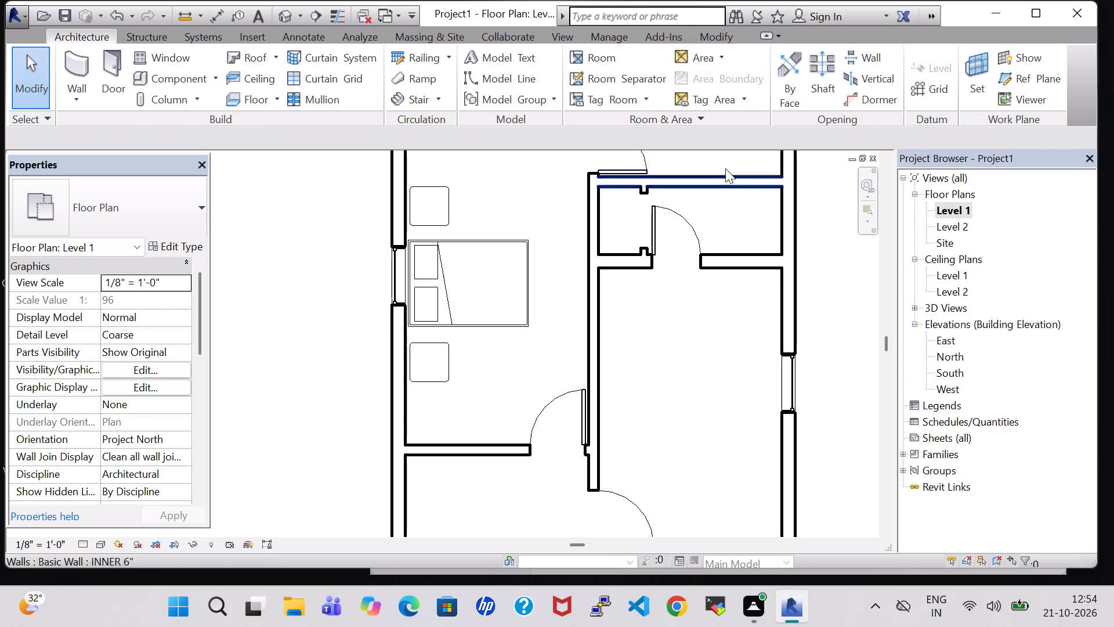
Load the Dresser component family from the Storage folder of the US Imperial Furniture library.
double_click(885, 158)
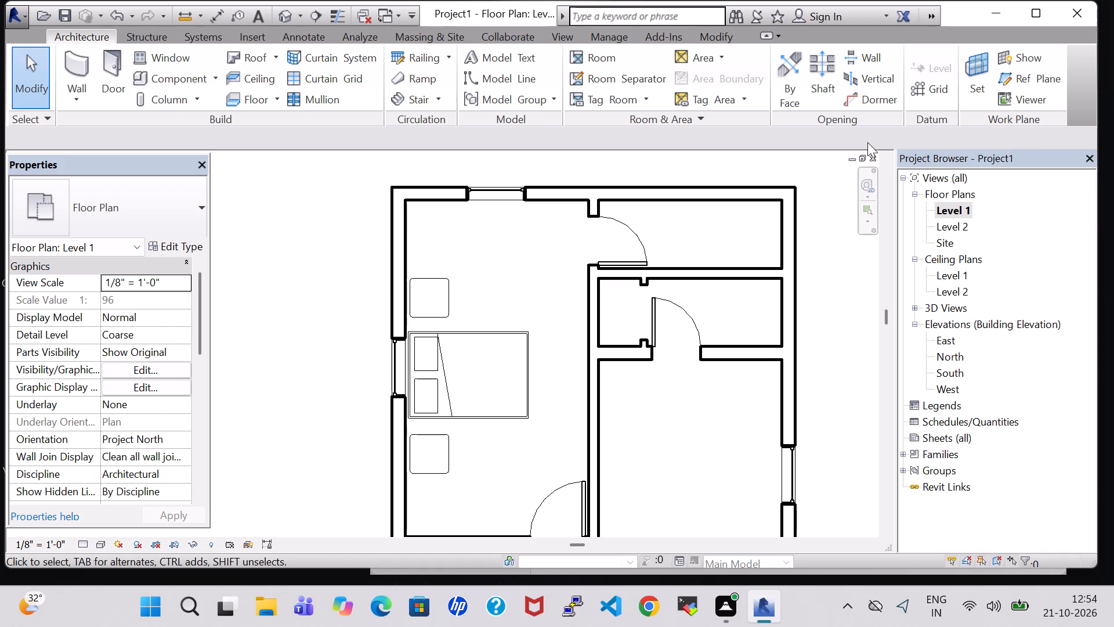
click(167, 81)
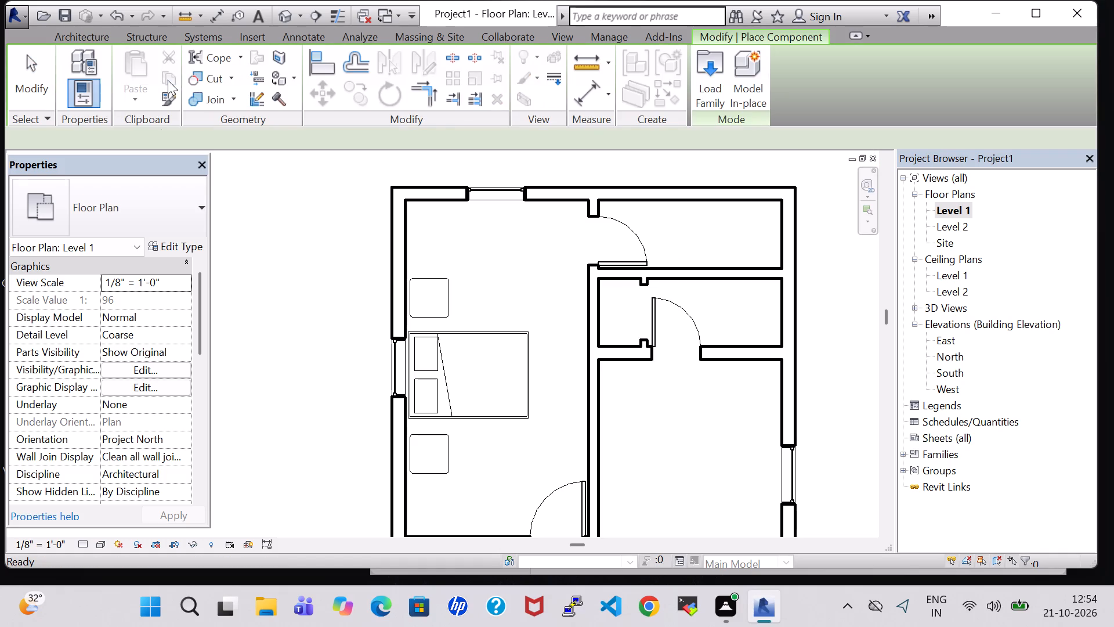
click(704, 91)
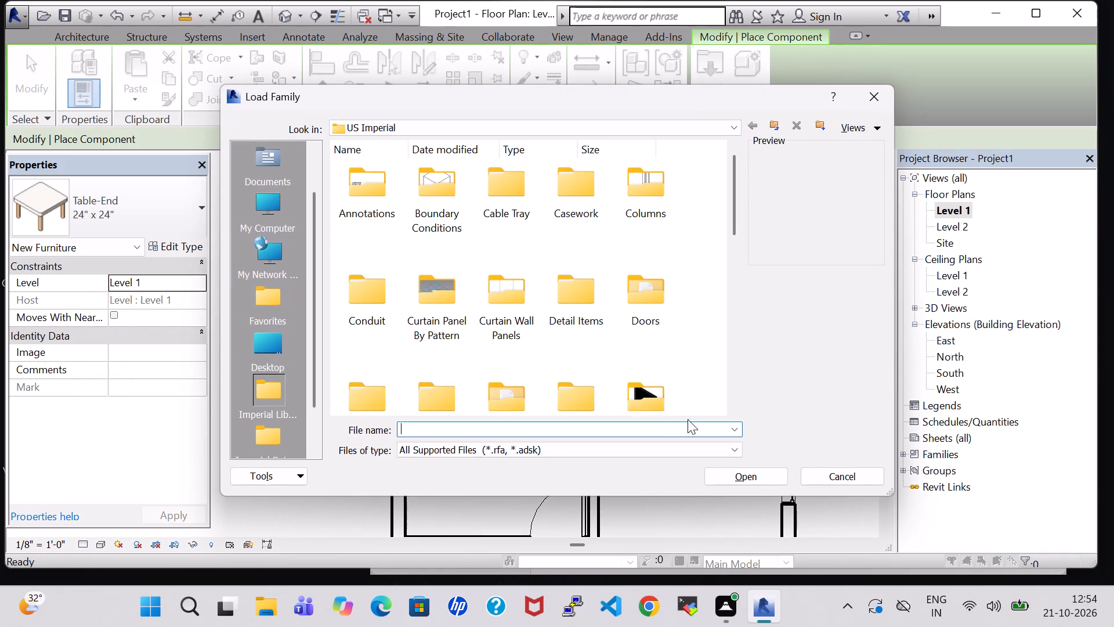
double_click(620, 392)
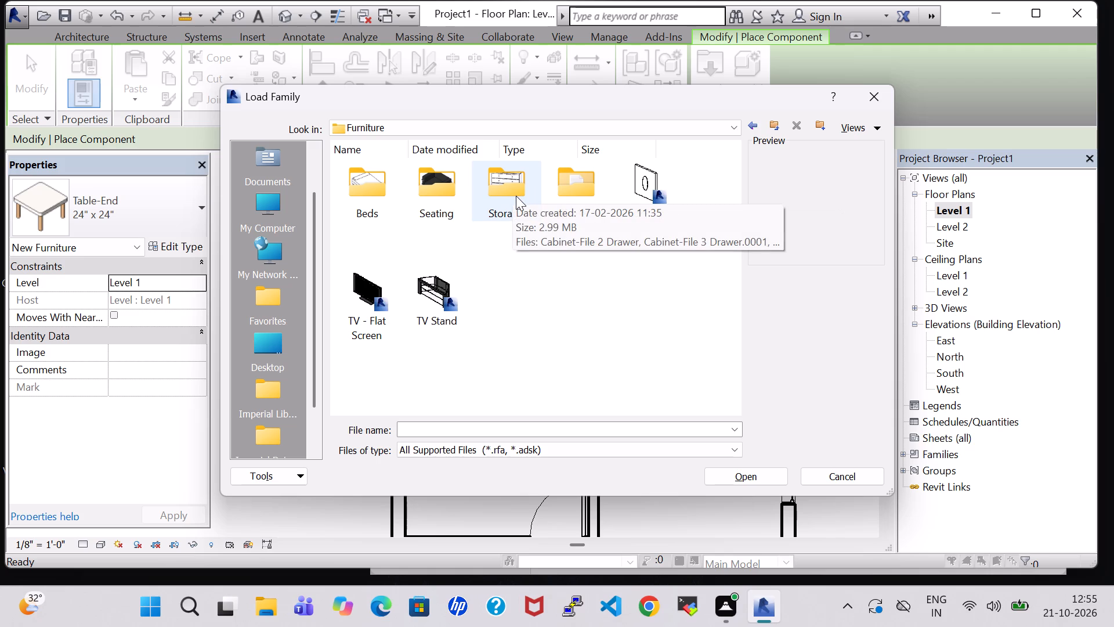
click(564, 201)
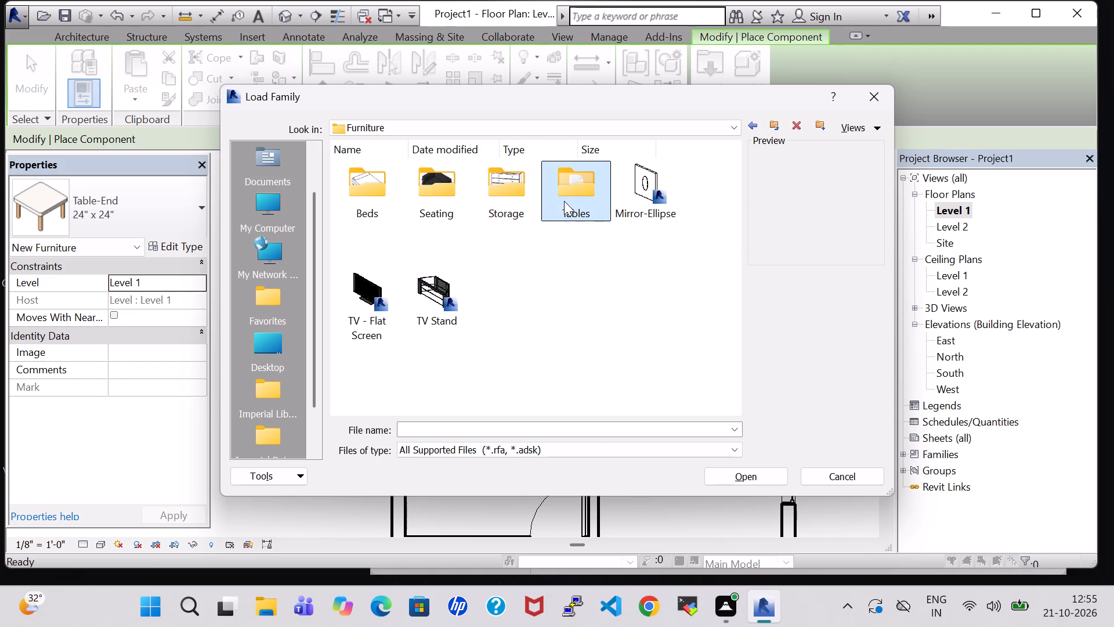
double_click(490, 198)
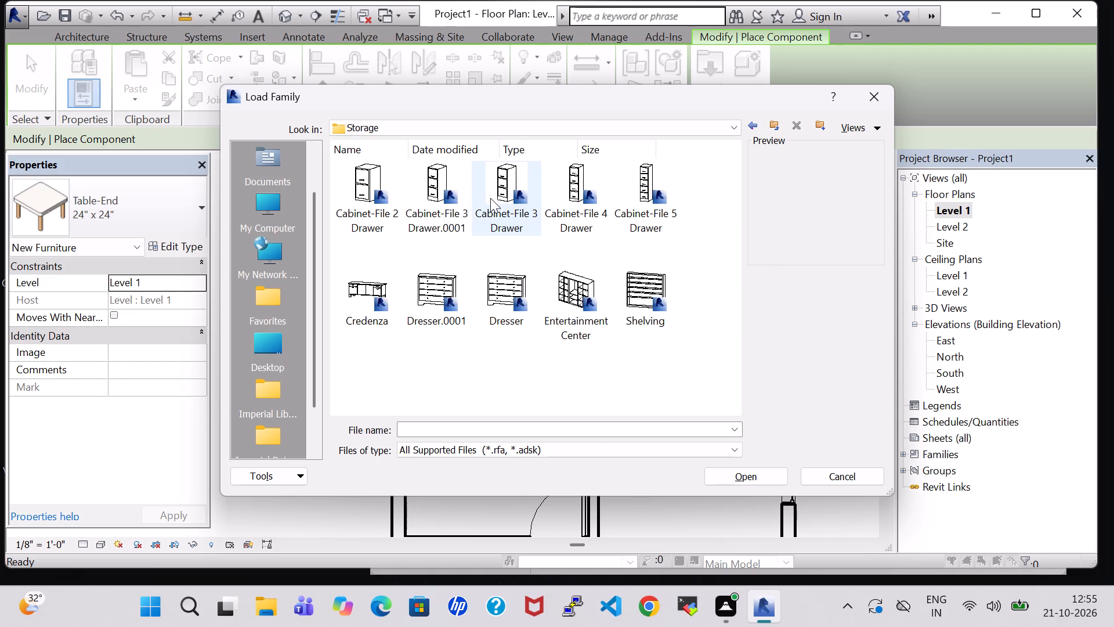
click(511, 294)
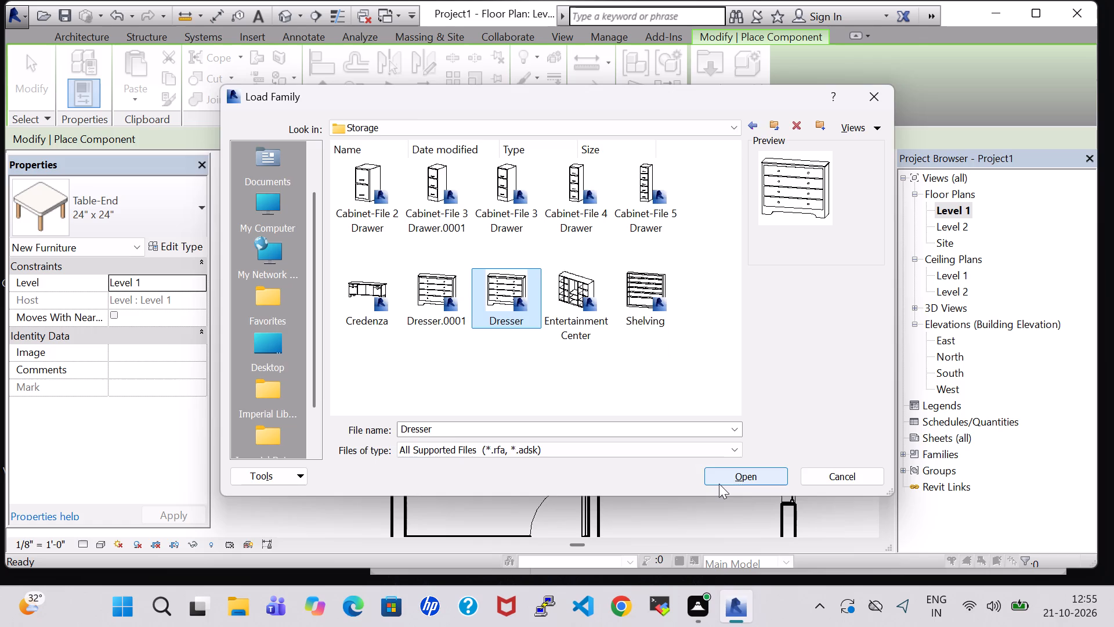
click(719, 484)
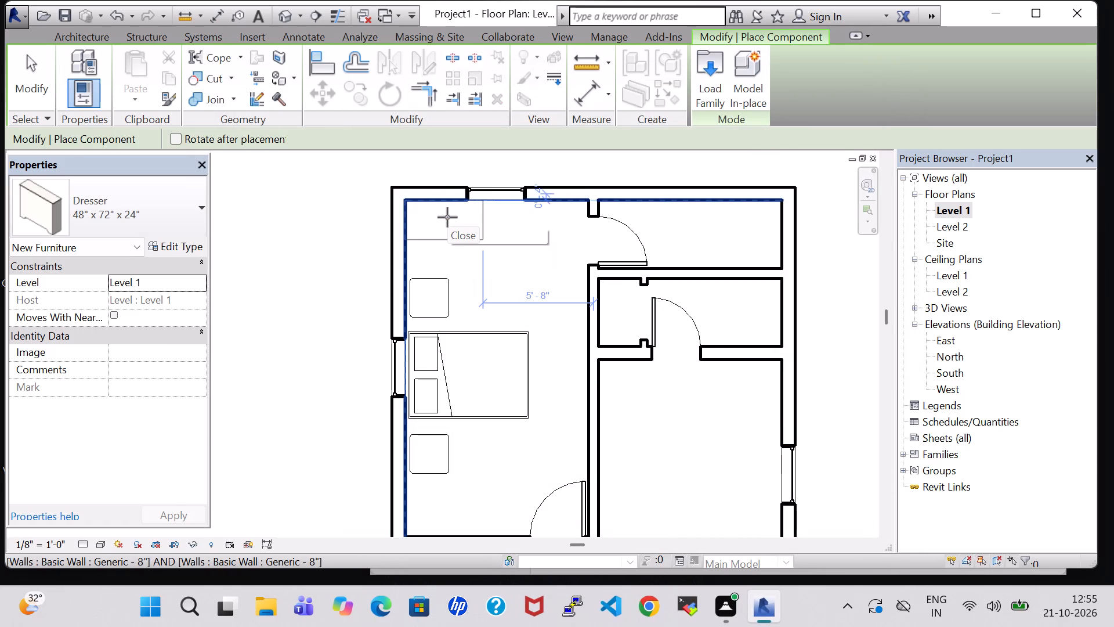
Place a Dresser 48" x 72" x 24" in the upper-left corner of the bedroom, against both outer walls.
click(447, 217)
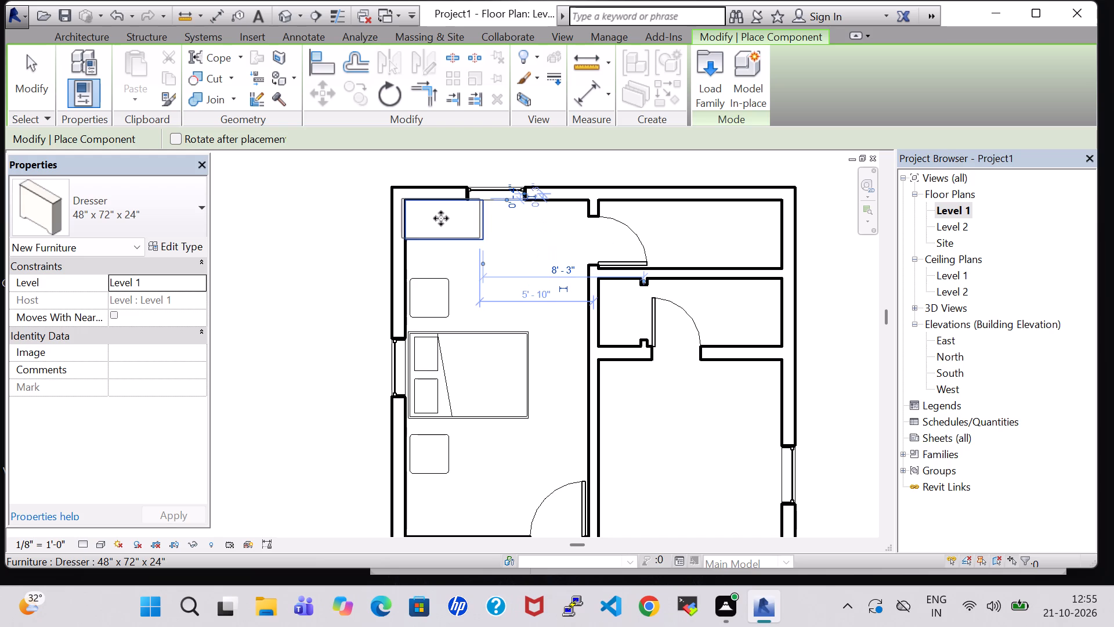
key(Escape)
key(Escape)
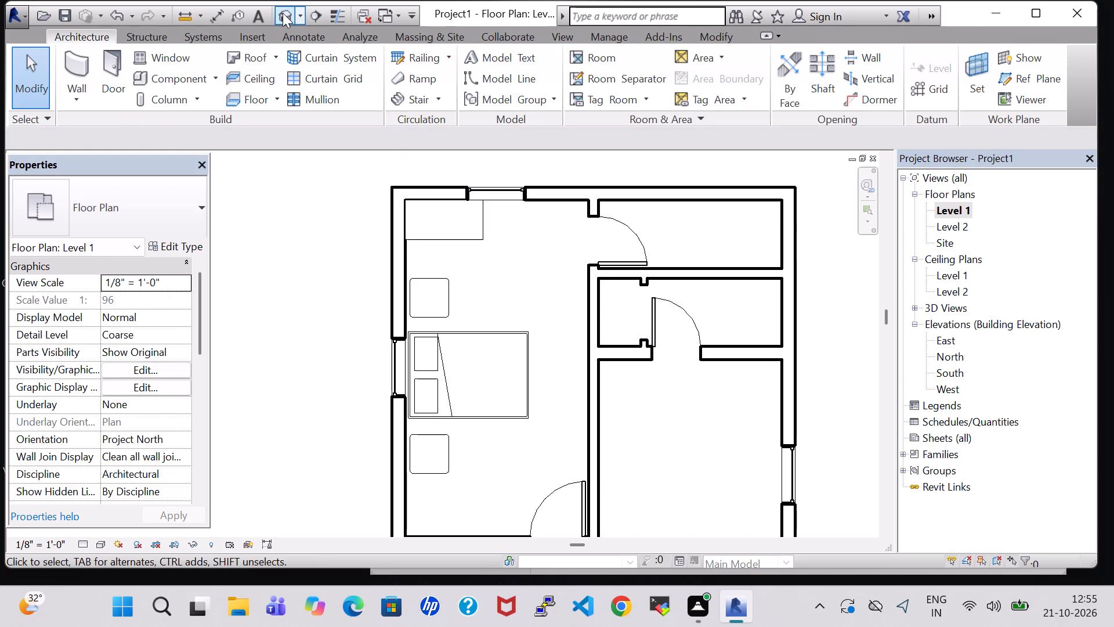
Check the dresser's orientation in the default 3D view, orbiting to see into the bedroom, and return to the Level 1 floor plan.
click(283, 13)
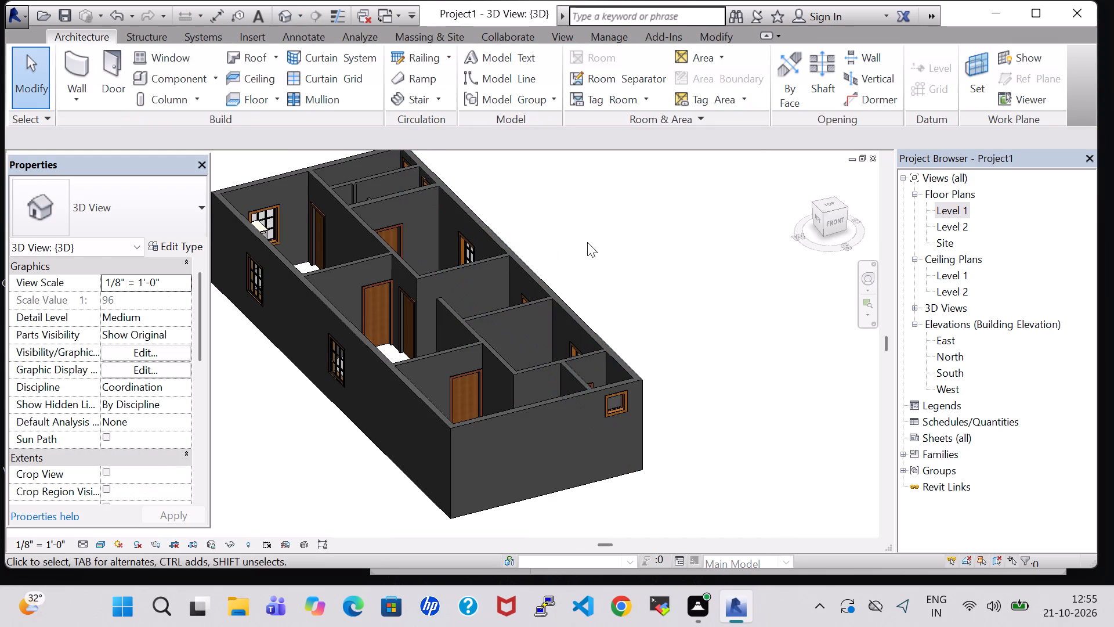
shift+middle_drag(587, 224, 515, 237)
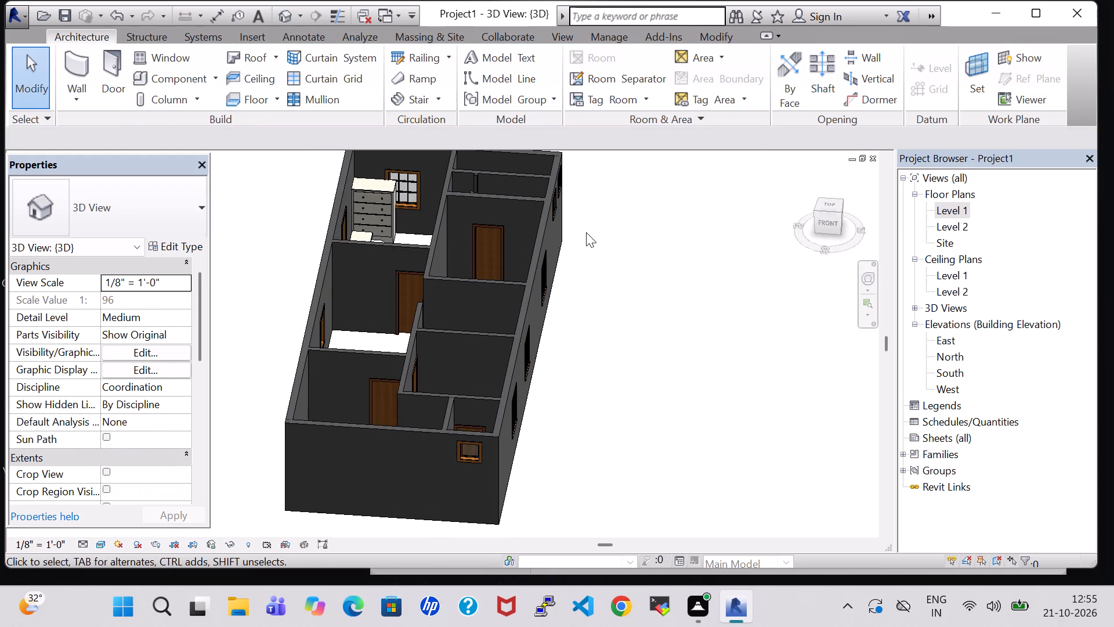
double_click(954, 212)
Rotate the dresser 90 degrees and nudge it down in plan, clear of the top outer wall.
scroll(773, 254, down, 1)
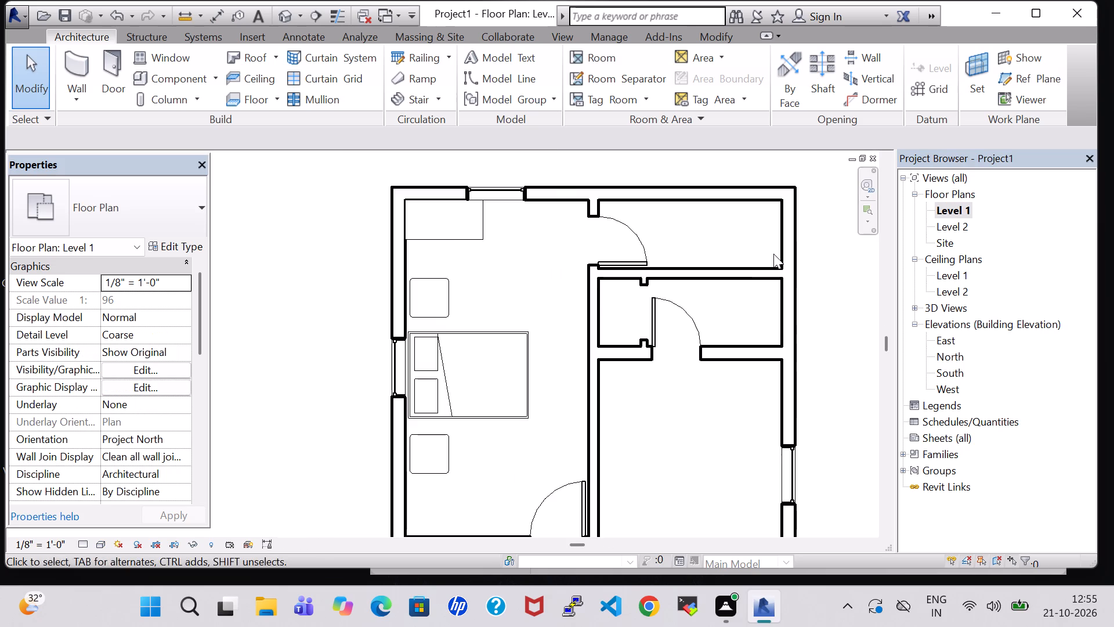
click(522, 239)
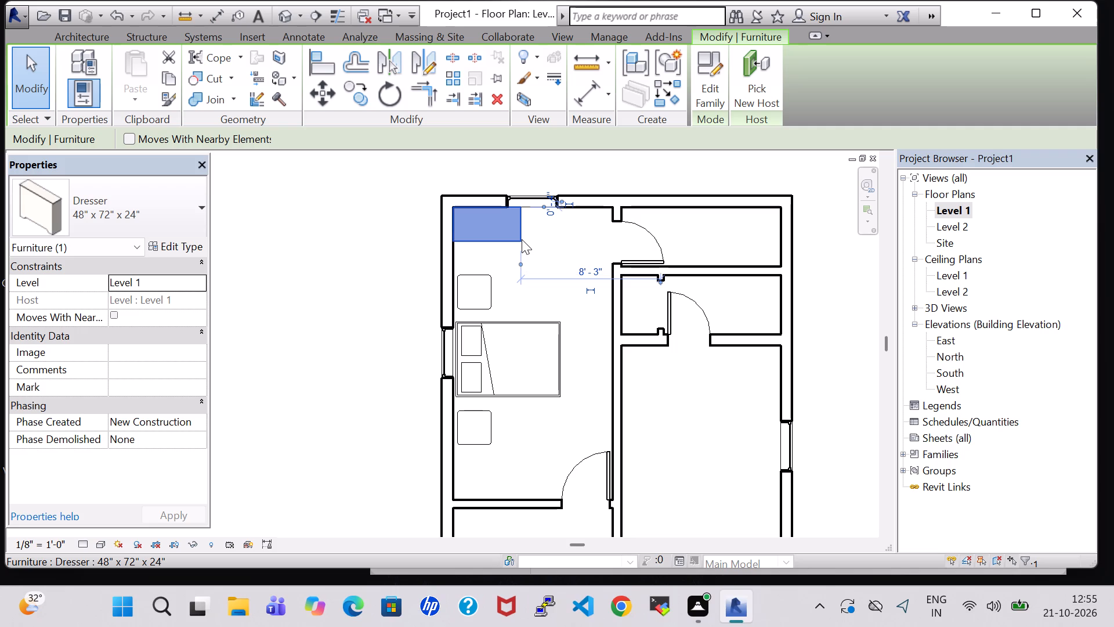
key(space)
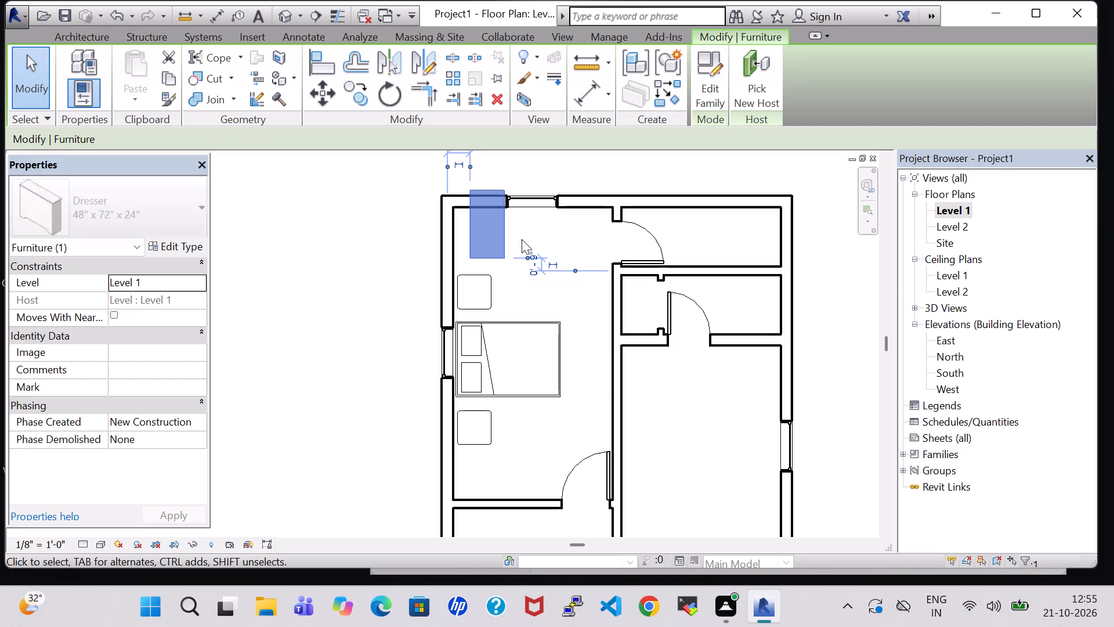
key(Down)
key(Down)
key(Down)
key(Down)
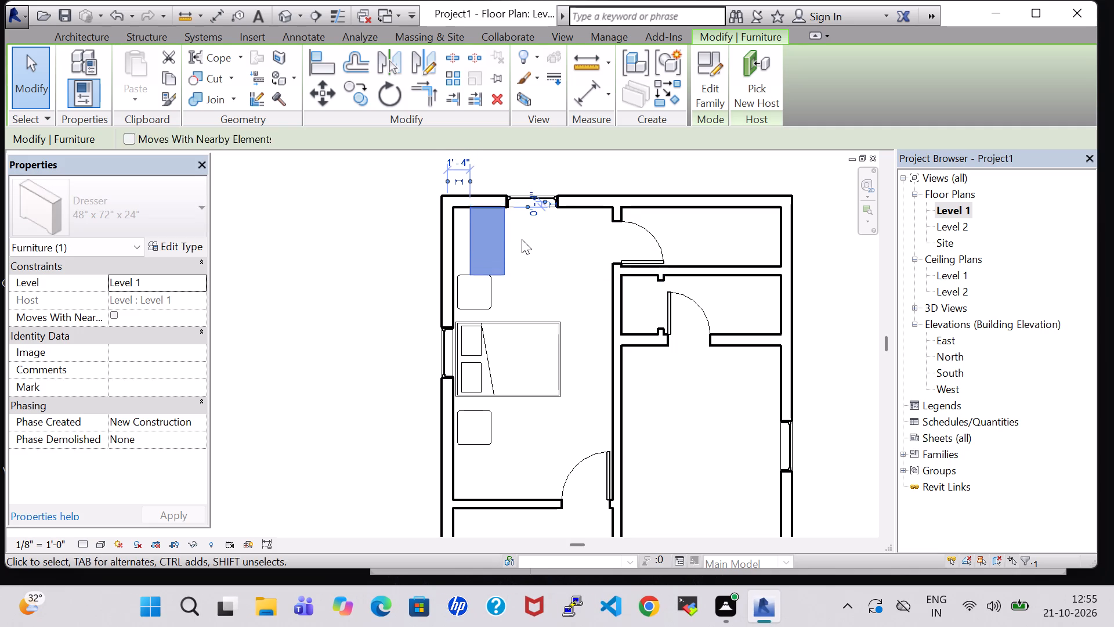
key(Down)
key(Down)
key(Down)
key(Down)
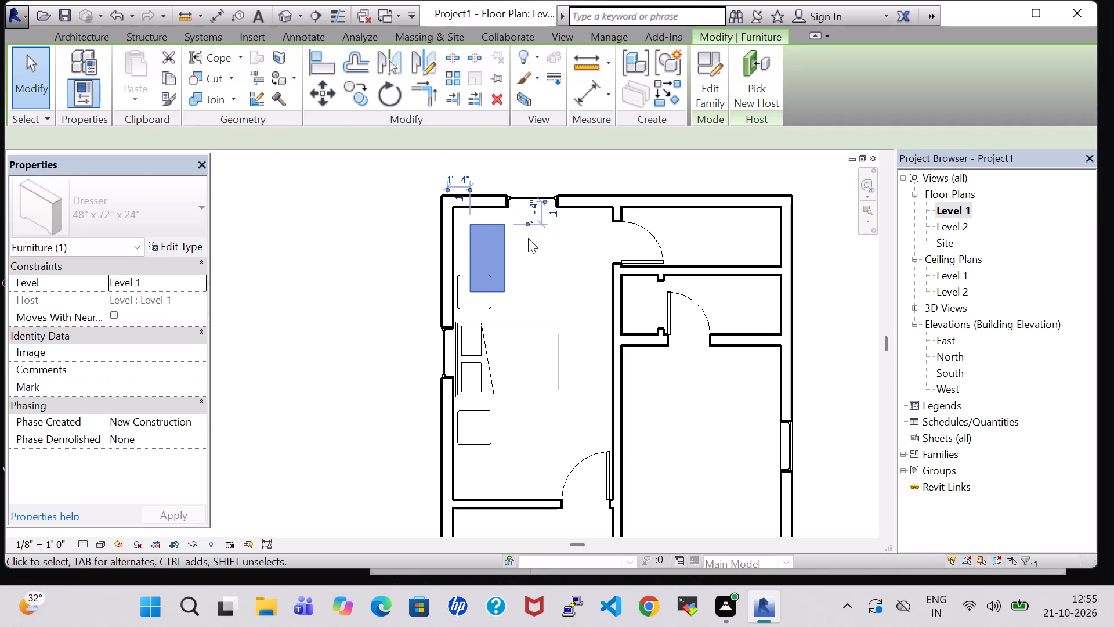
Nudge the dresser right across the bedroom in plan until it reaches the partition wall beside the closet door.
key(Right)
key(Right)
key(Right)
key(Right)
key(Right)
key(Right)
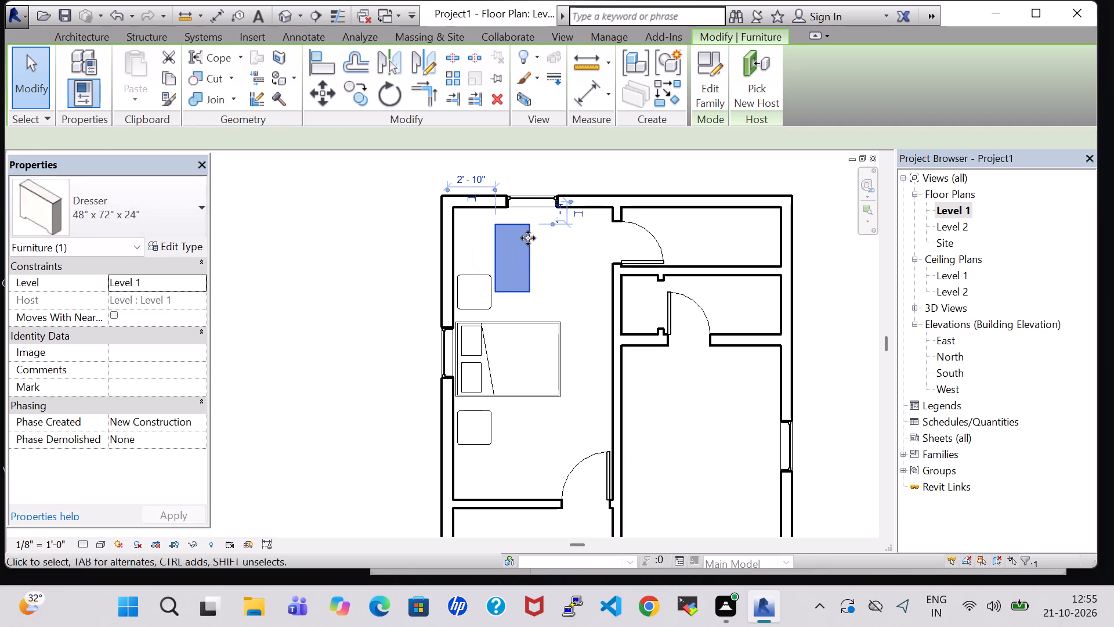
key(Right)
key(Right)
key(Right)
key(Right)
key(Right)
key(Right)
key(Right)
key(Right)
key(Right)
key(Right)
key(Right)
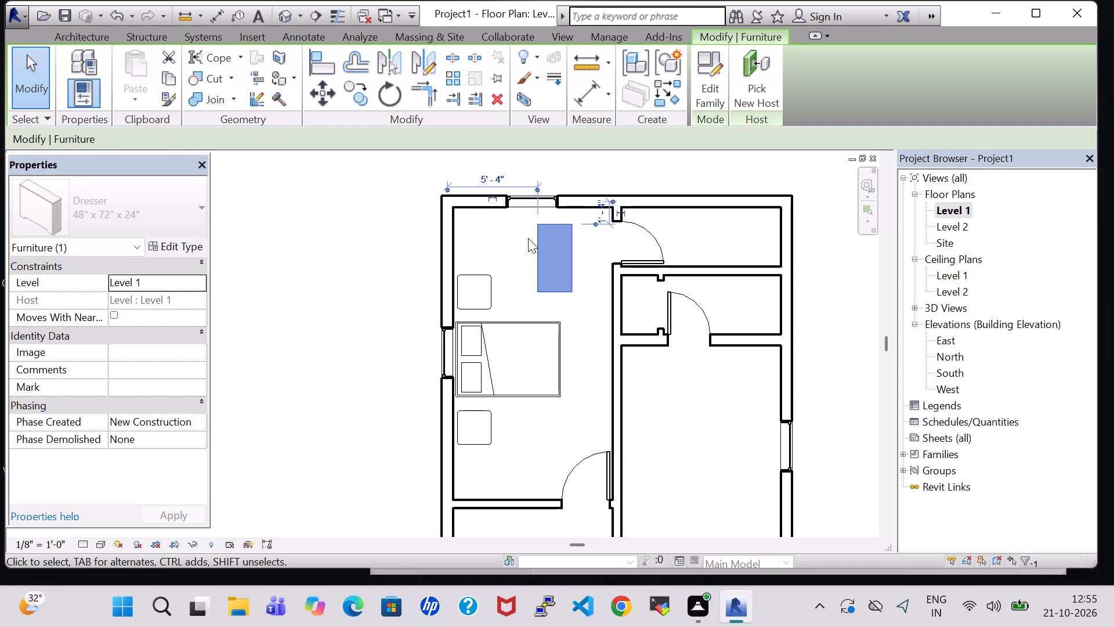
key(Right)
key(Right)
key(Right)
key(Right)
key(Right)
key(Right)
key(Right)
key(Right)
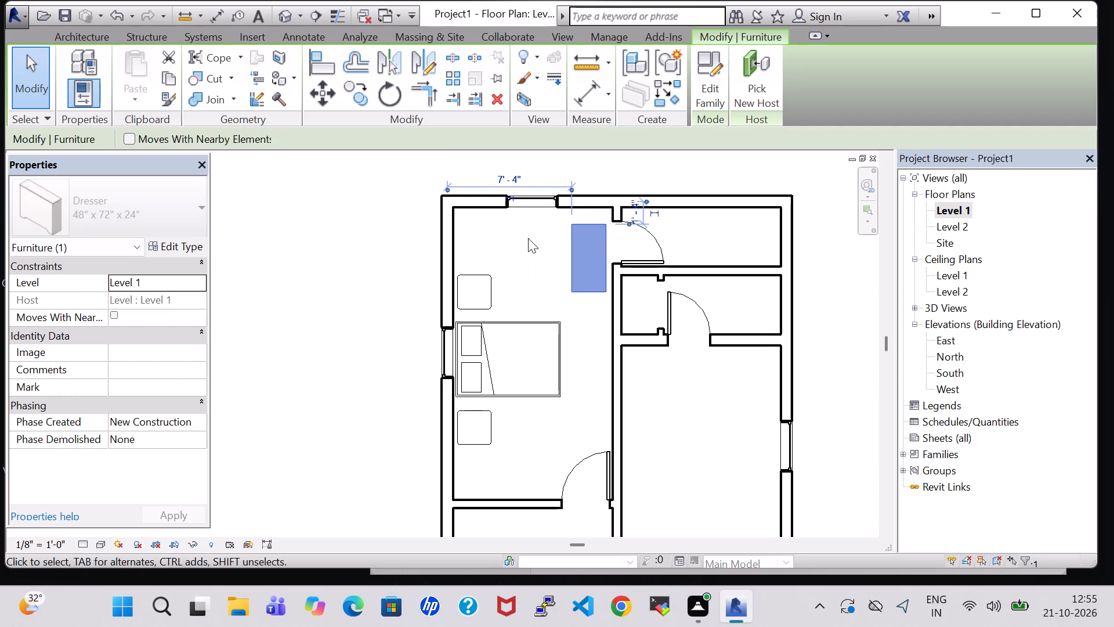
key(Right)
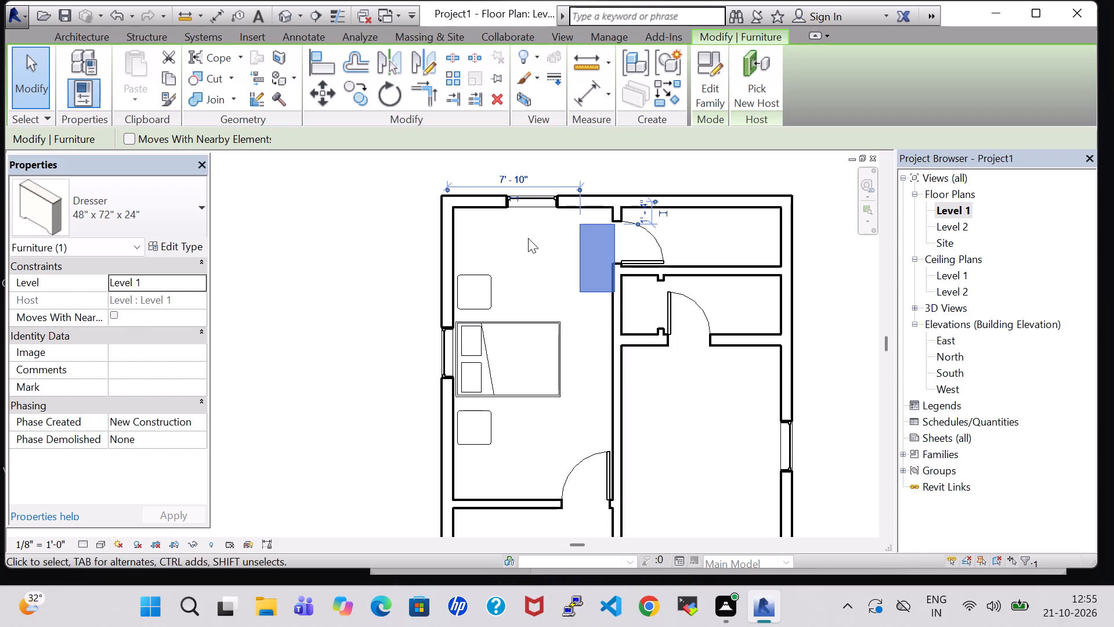
Nudge the end table above the bed down in plan, closer to the bed.
click(484, 276)
key(Down)
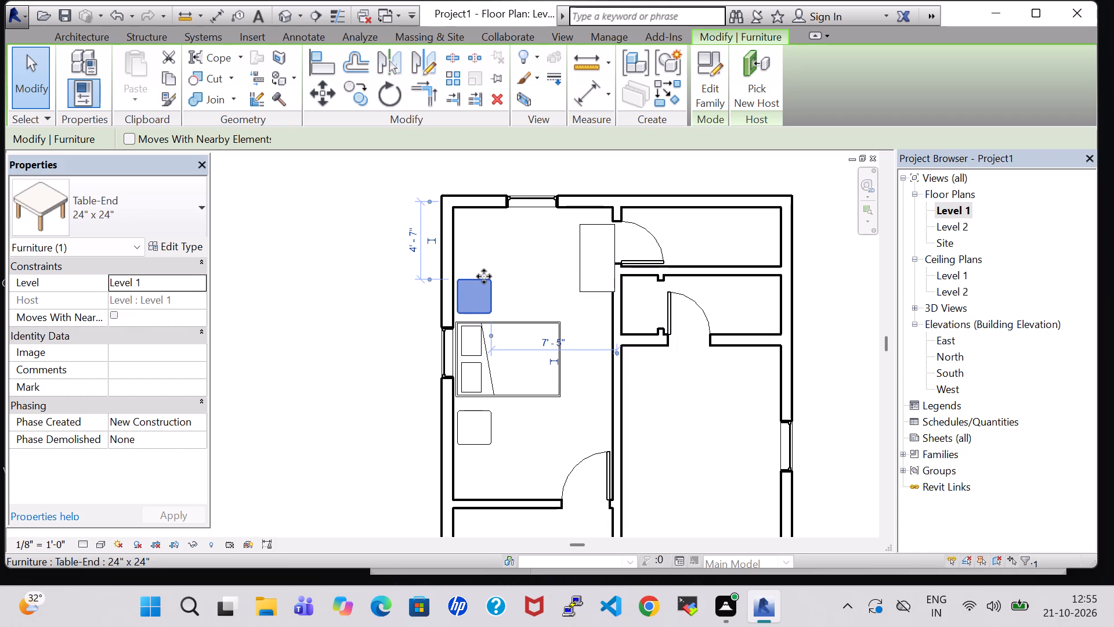
key(Down)
Nudge the dresser back left and up into the bedroom's upper-left corner above the end table, about 7" by the left wall's dimension.
click(585, 280)
key(Left)
key(Left)
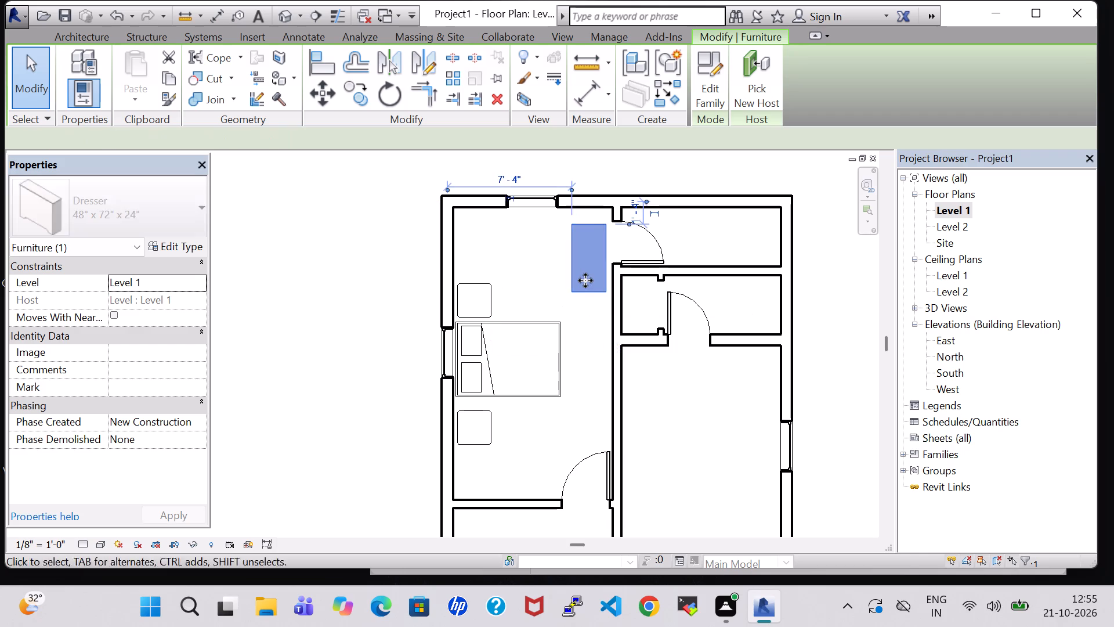
key(Left)
key(Left)
key(Left)
key(Left)
key(Left)
key(Left)
key(Left)
key(Left)
key(Left)
key(Left)
key(Left)
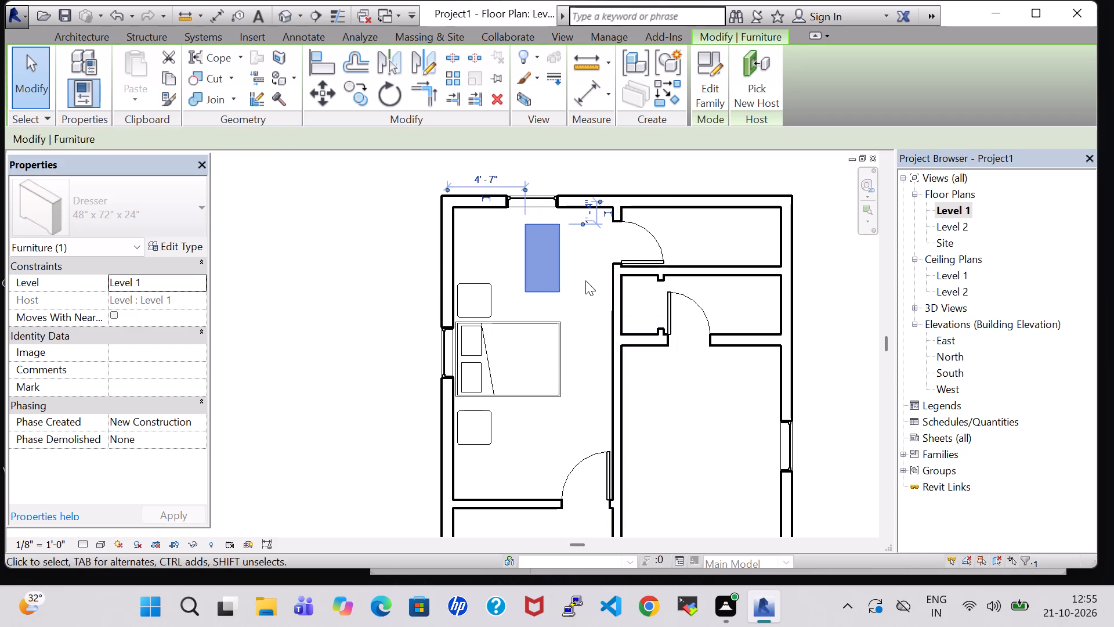
key(Left)
key(Left)
key(Left)
key(Left)
key(Up)
key(Up)
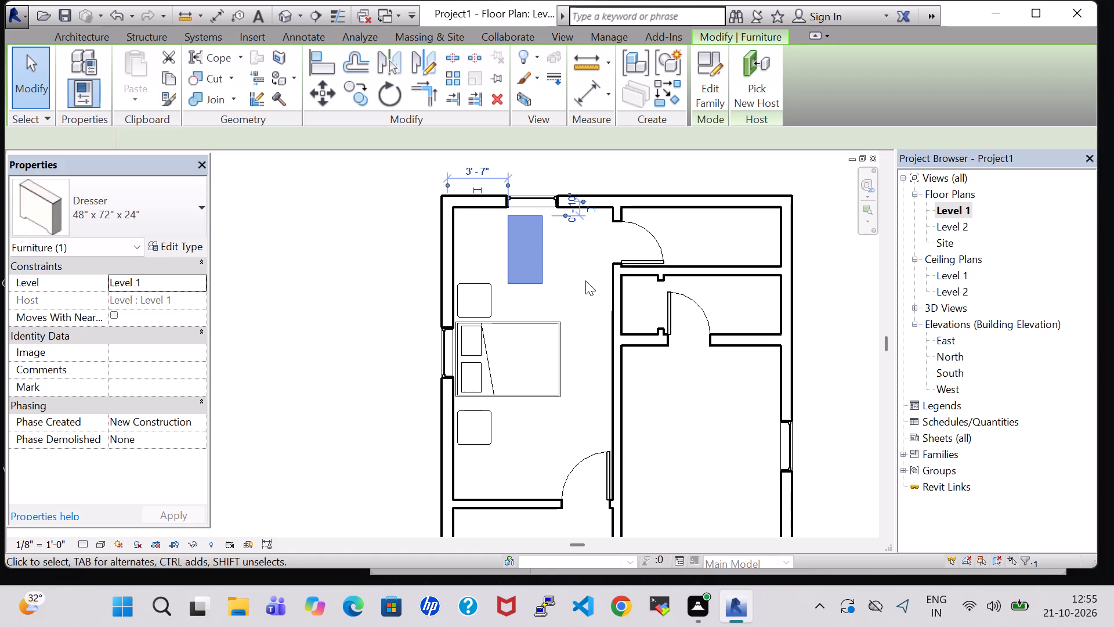
key(Left)
key(Left)
key(Left)
key(Up)
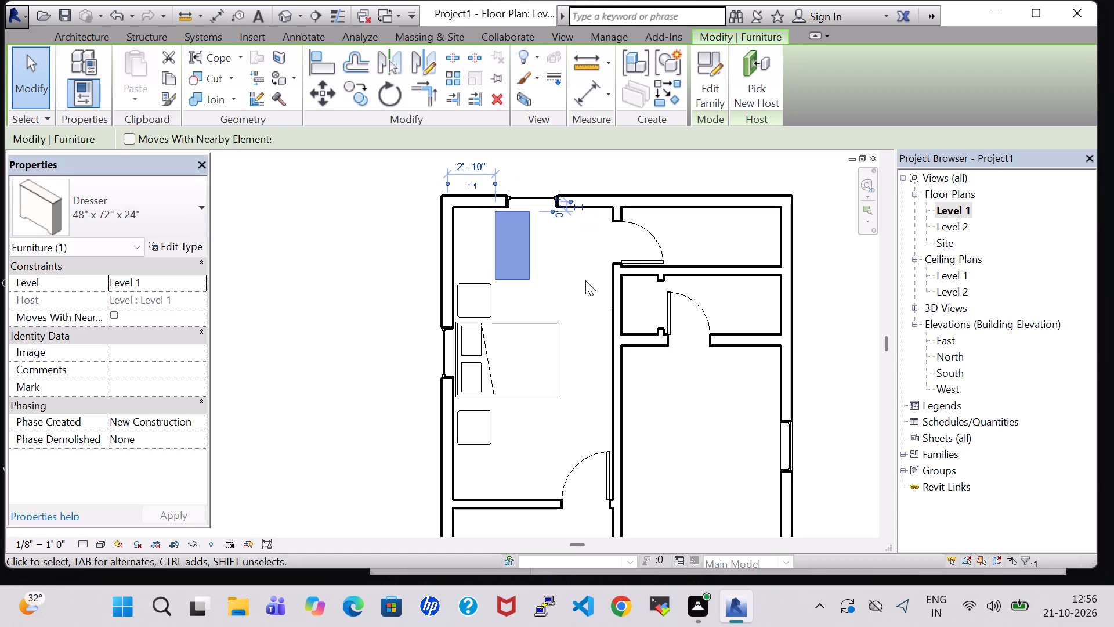
key(Left)
key(Left)
key(Left)
key(Left)
key(Left)
key(Left)
key(Left)
key(Left)
key(Left)
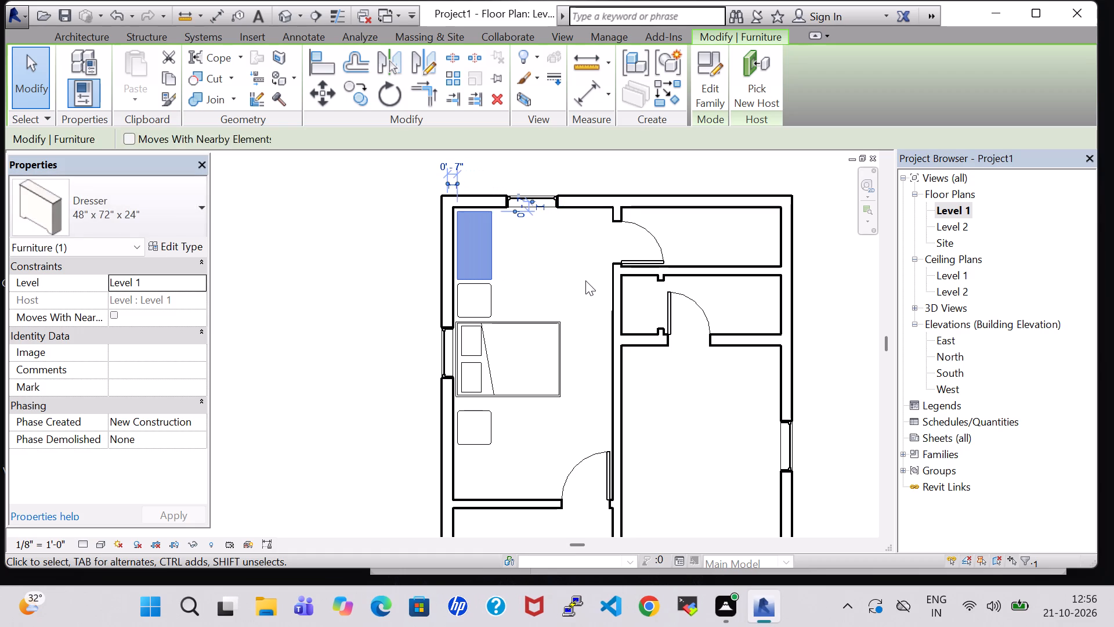
key(Left)
key(Right)
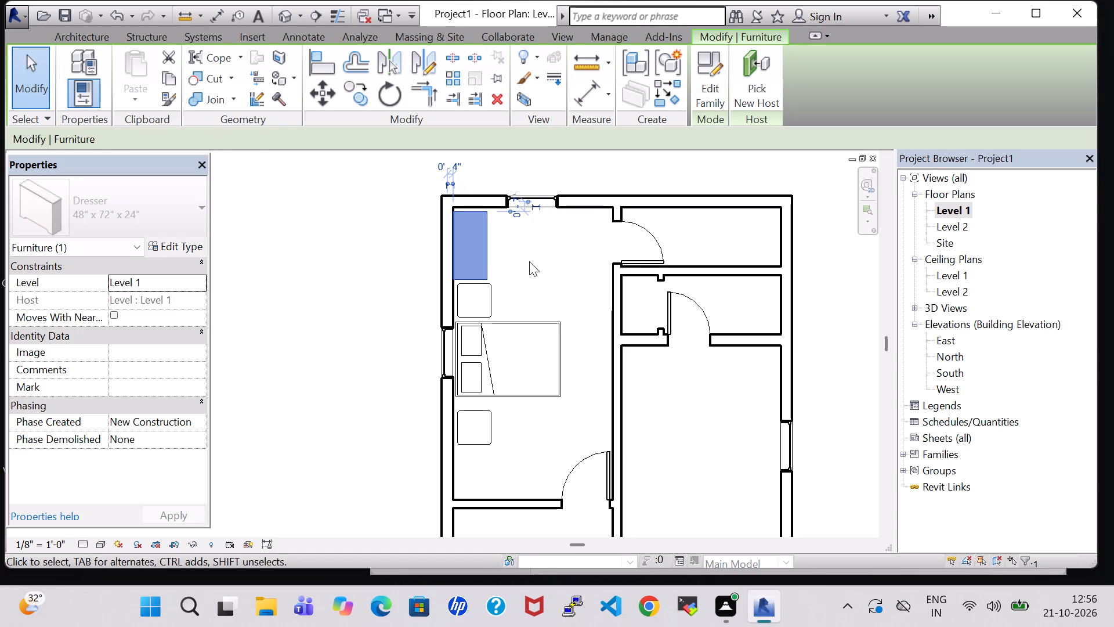
click(528, 261)
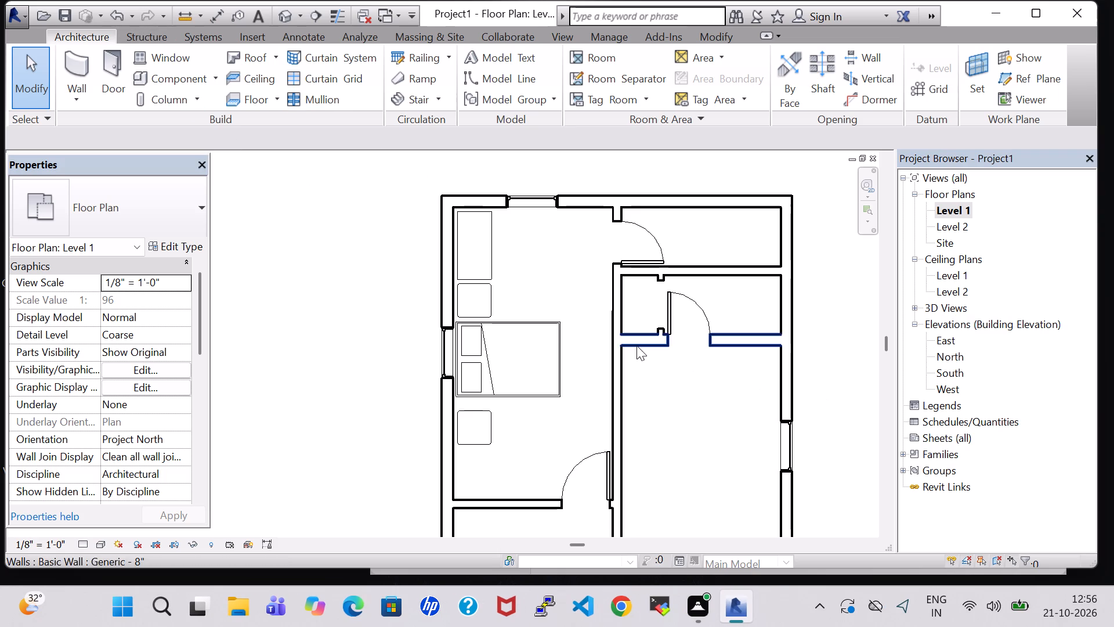
Load the RPC Plant - Tropical component family from the Planting folder of the US Imperial library.
scroll(606, 343, up, 9)
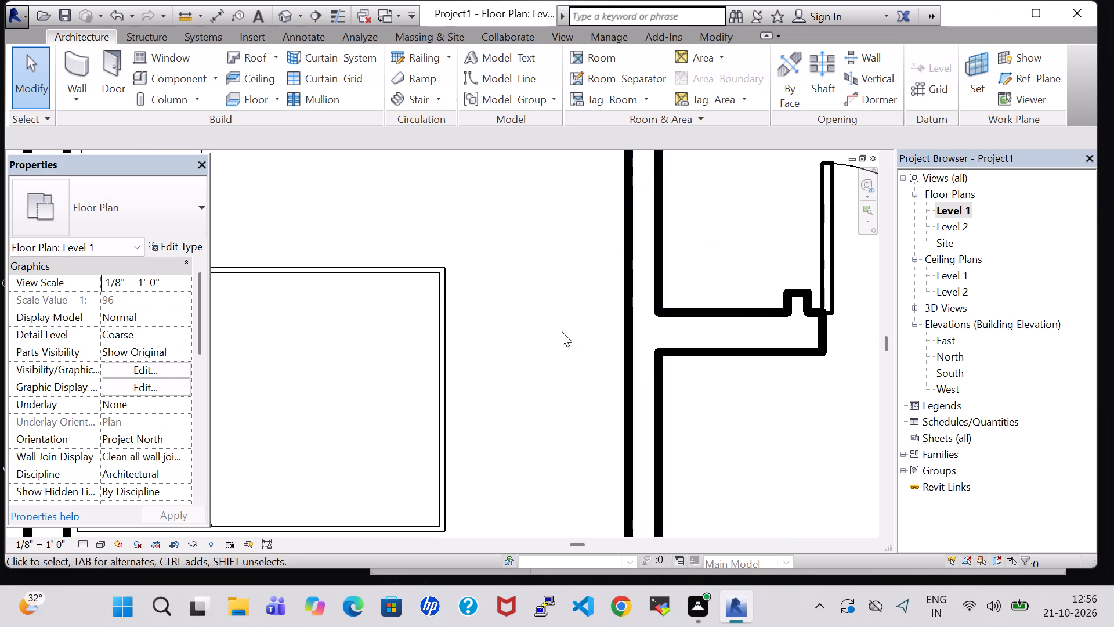
scroll(562, 330, down, 10)
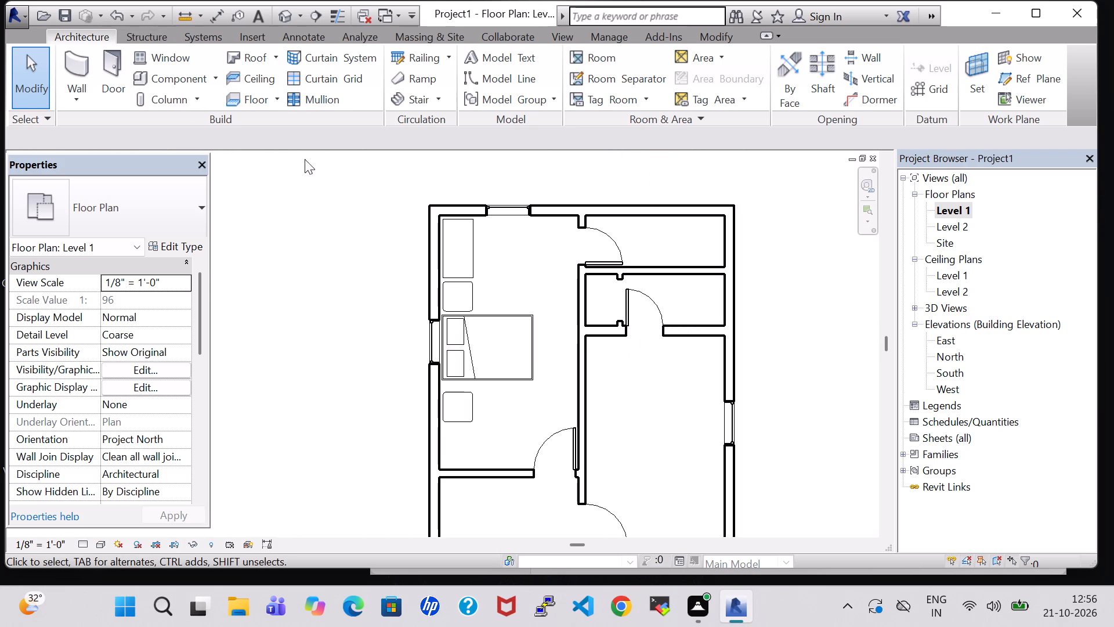
click(147, 78)
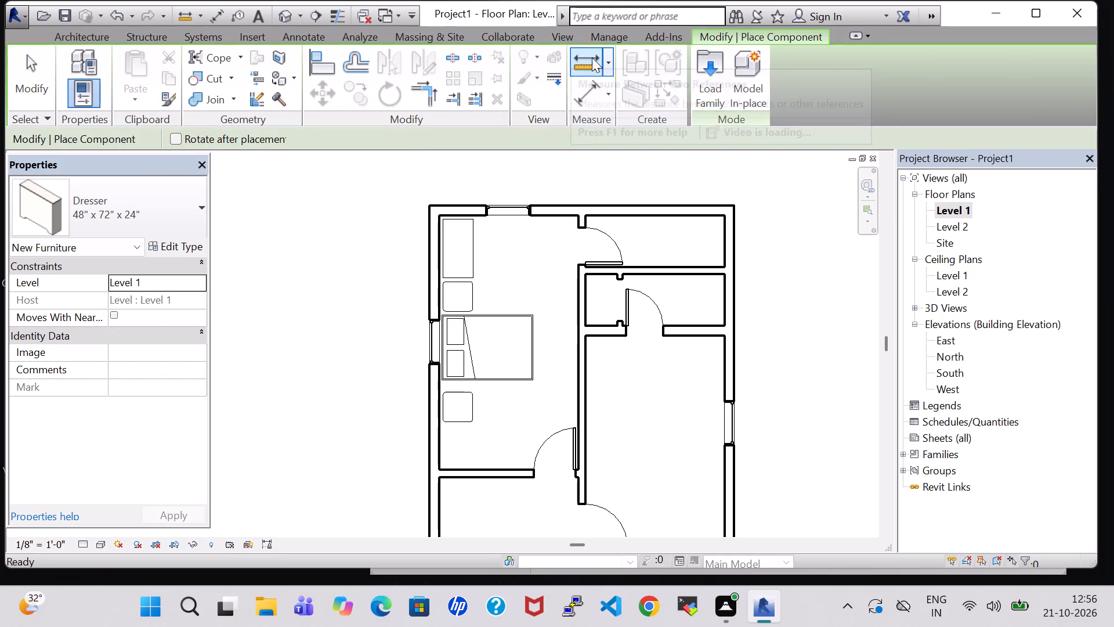
click(708, 85)
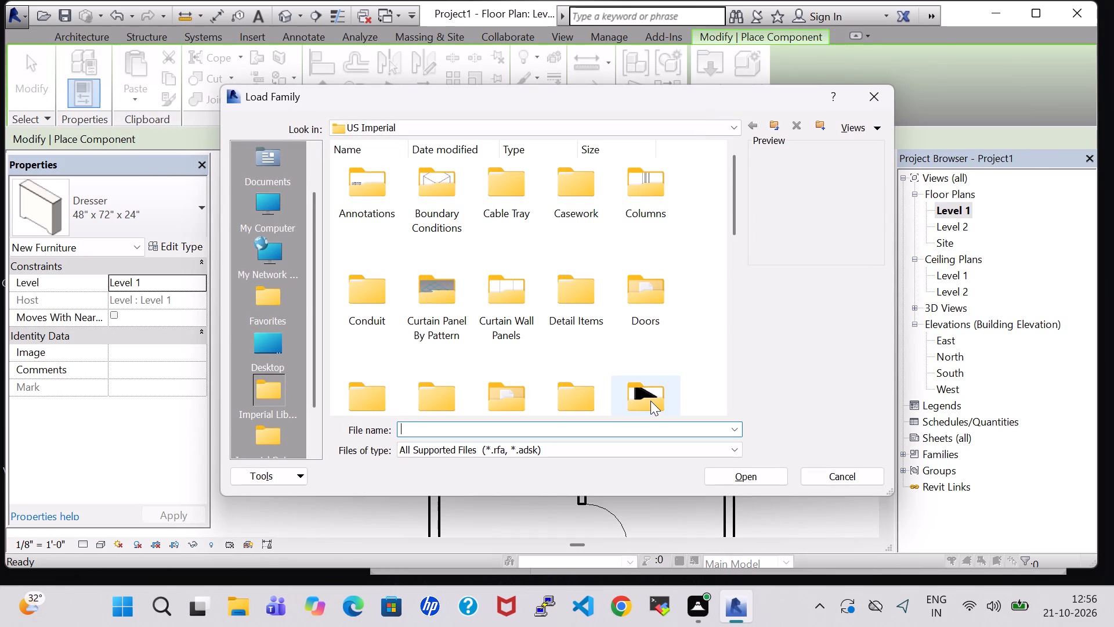
click(650, 401)
key(p)
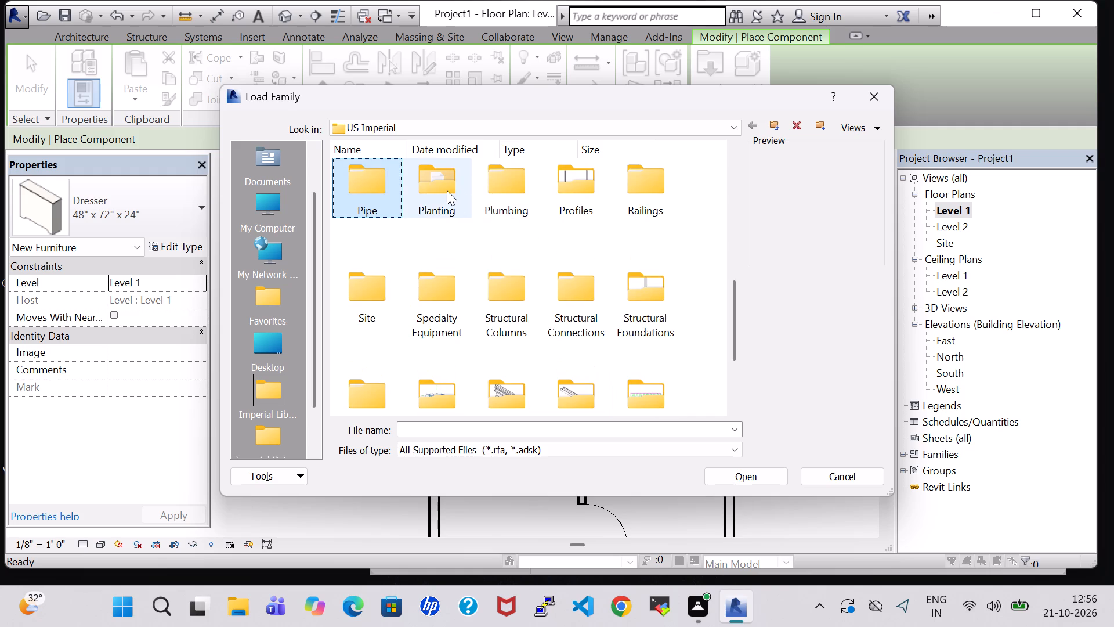
double_click(447, 190)
click(361, 181)
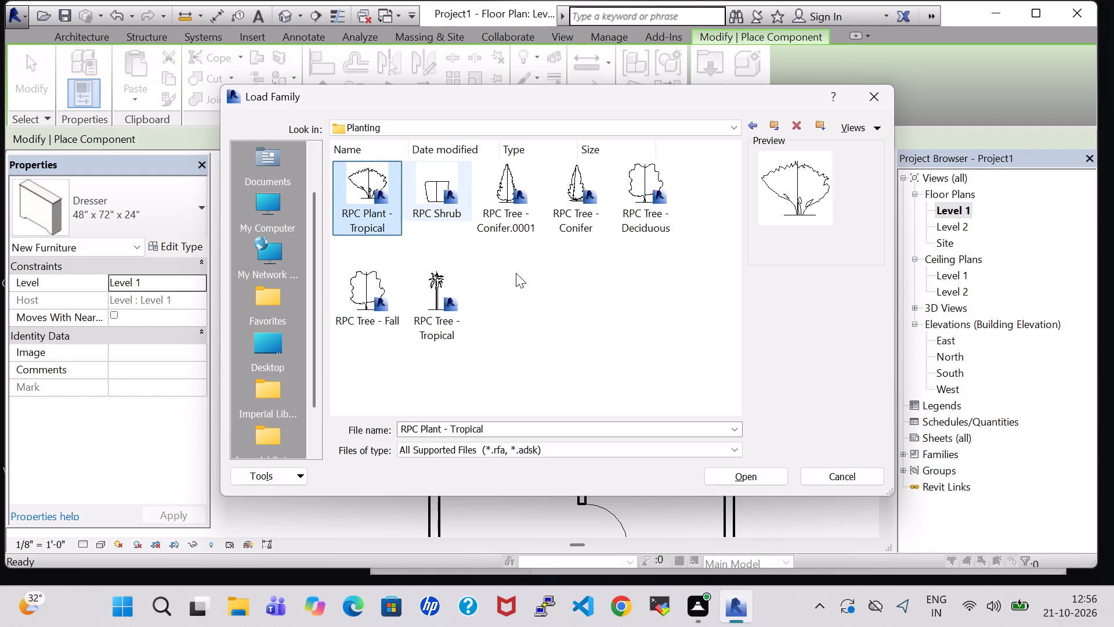
click(737, 480)
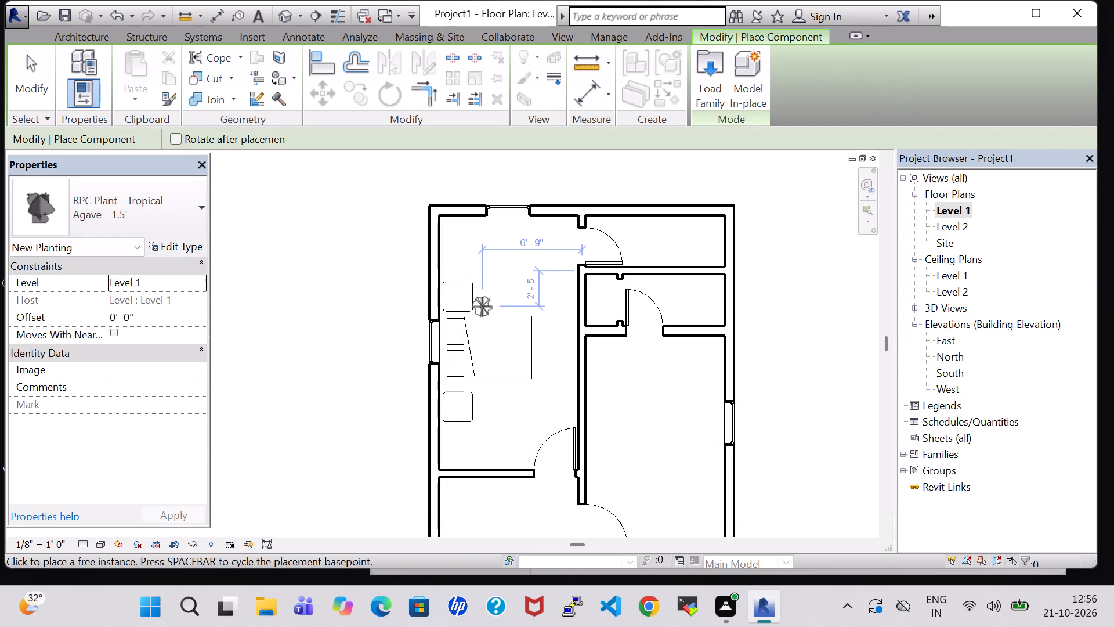
Place two Agave - 1.5' tropical plants, one at the right edge of each bedside end table.
click(472, 293)
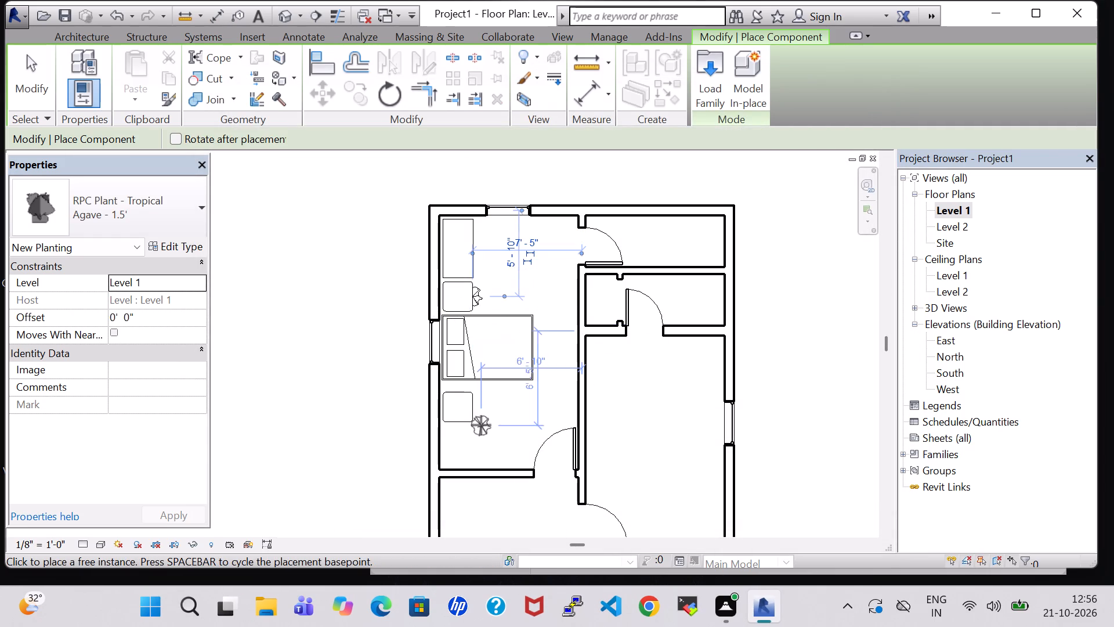
click(474, 404)
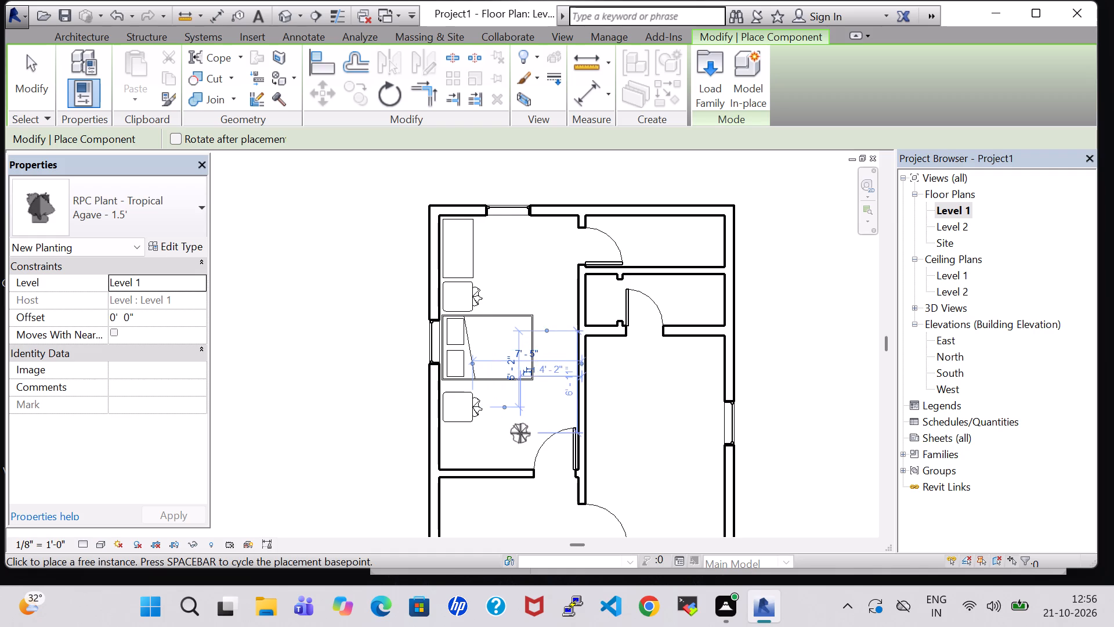
key(Escape)
key(Escape)
click(480, 299)
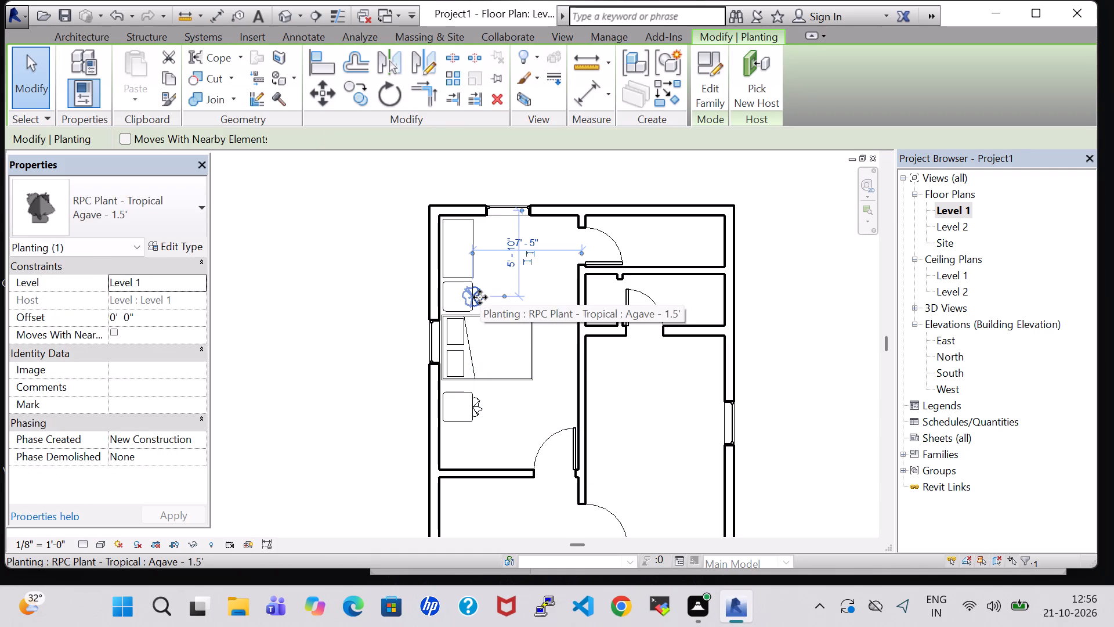
click(509, 396)
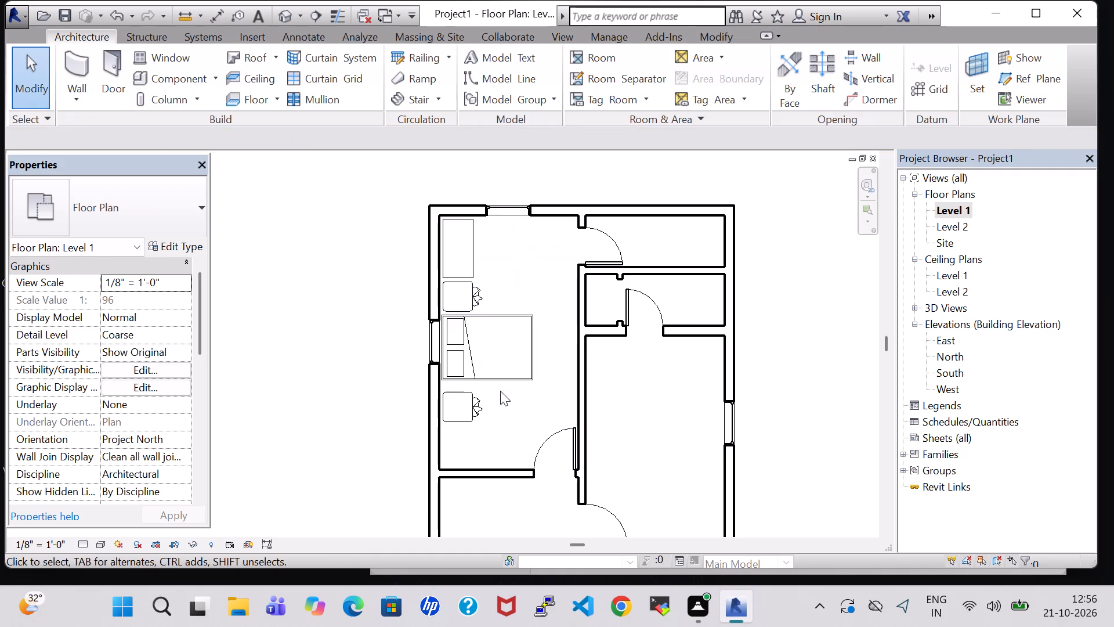
Set the height of the Table-End 24" x 24" type to 2' 0".
click(459, 391)
click(175, 251)
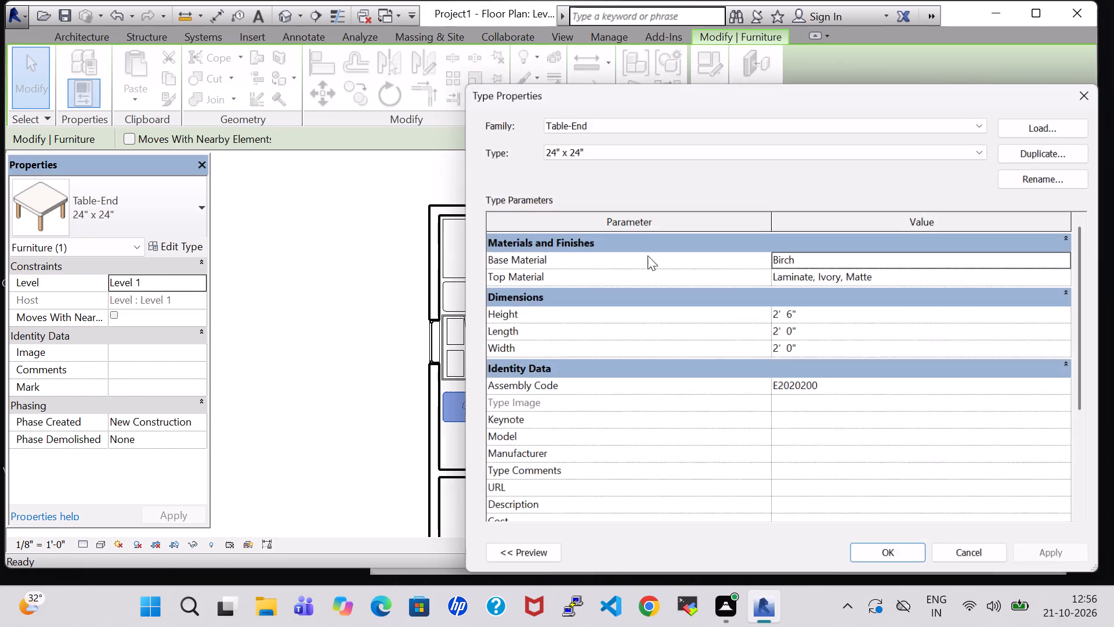
click(795, 321)
click(795, 321)
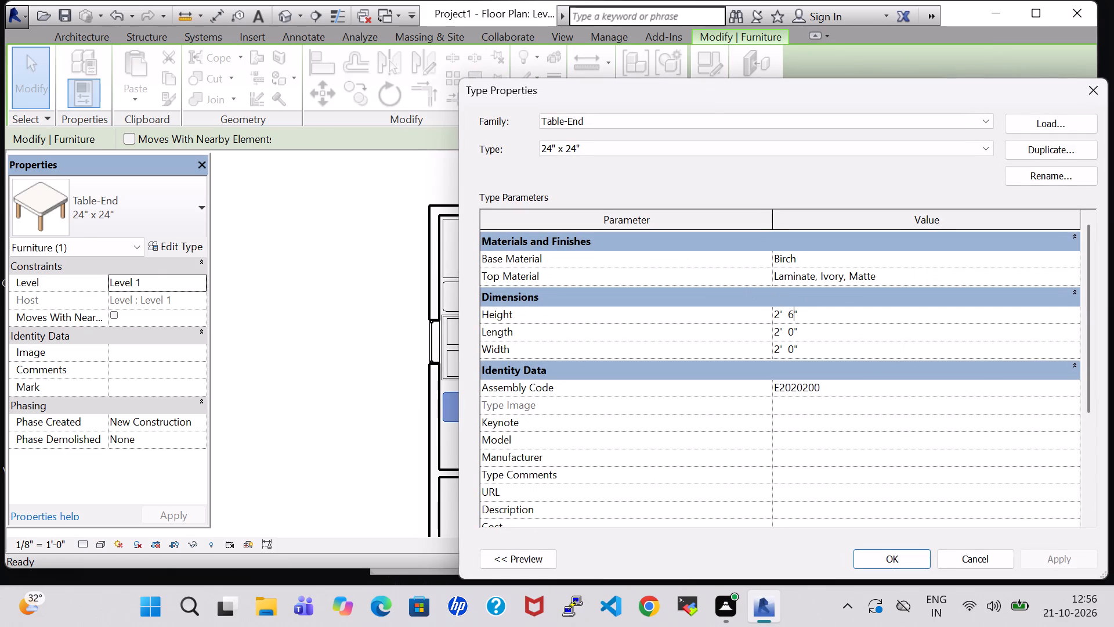
key(BackSpace)
key(0)
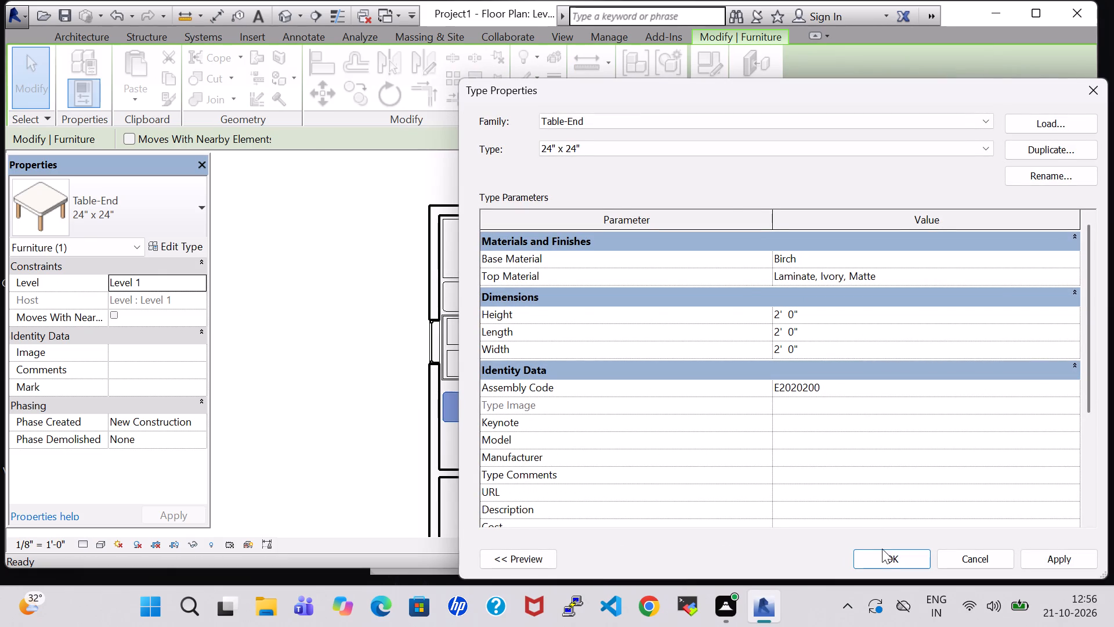
click(885, 551)
click(520, 427)
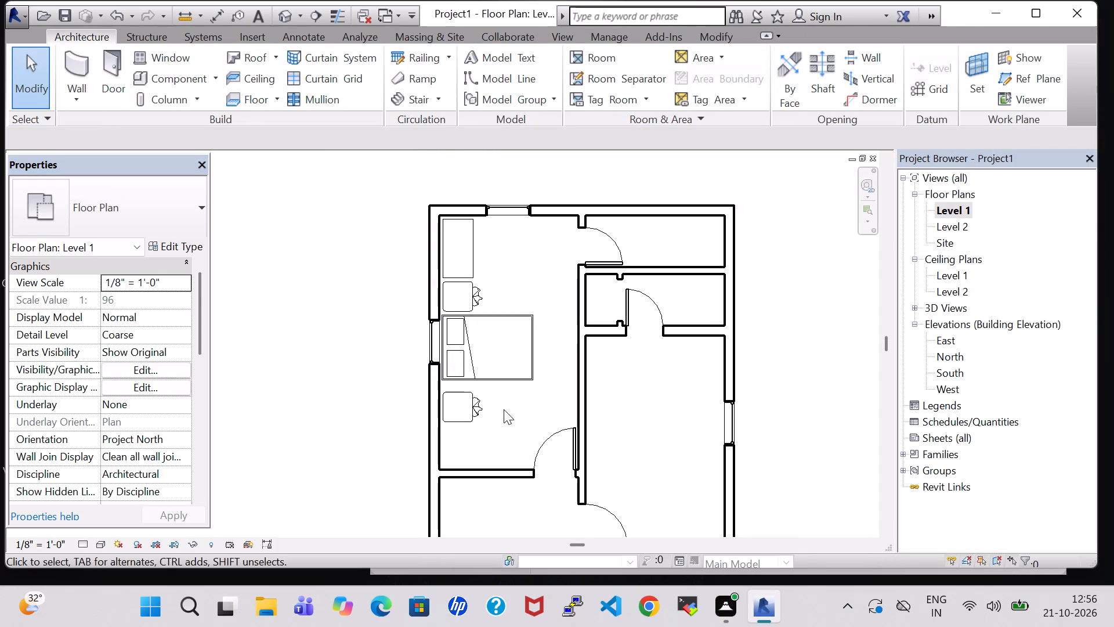
Set the offset of the plant at the end table below the bed to 2' 0".
click(489, 406)
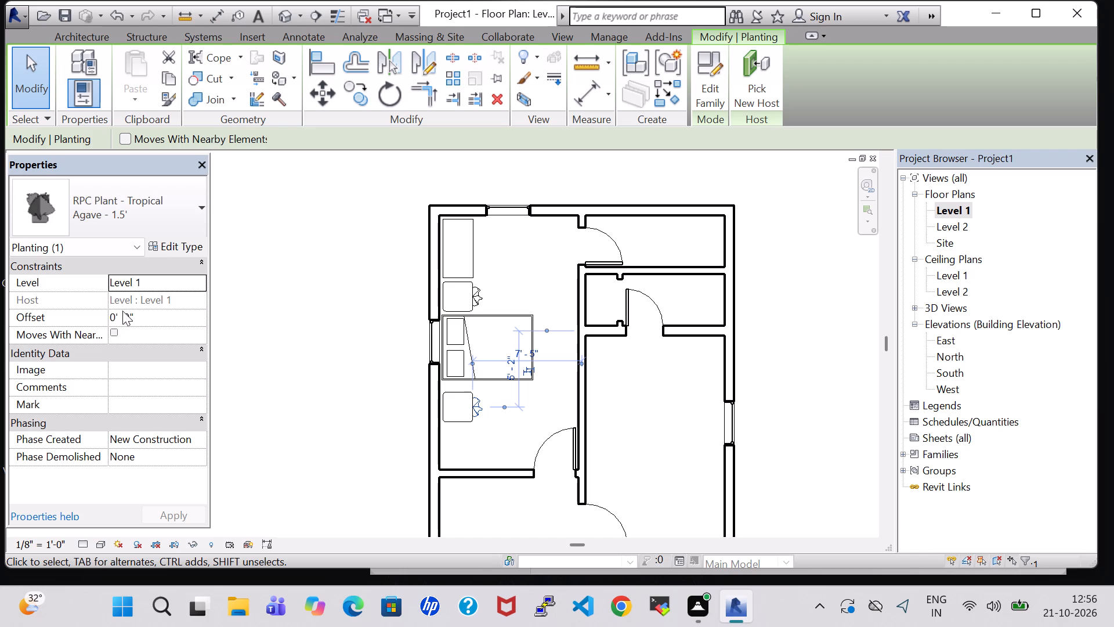
double_click(115, 319)
key(BackSpace)
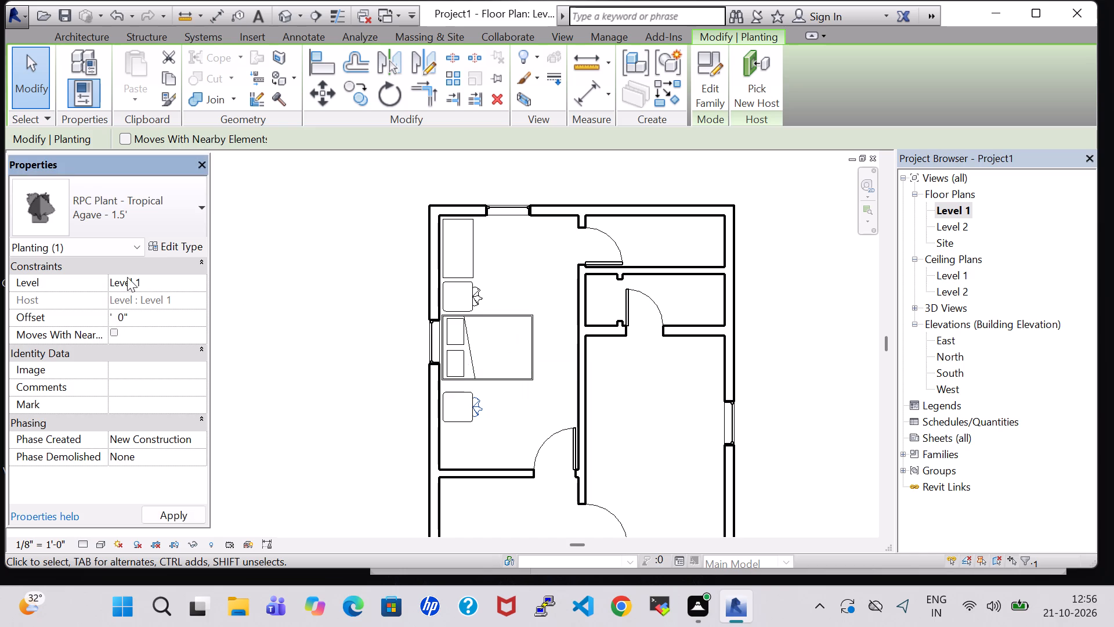
key(2)
click(185, 514)
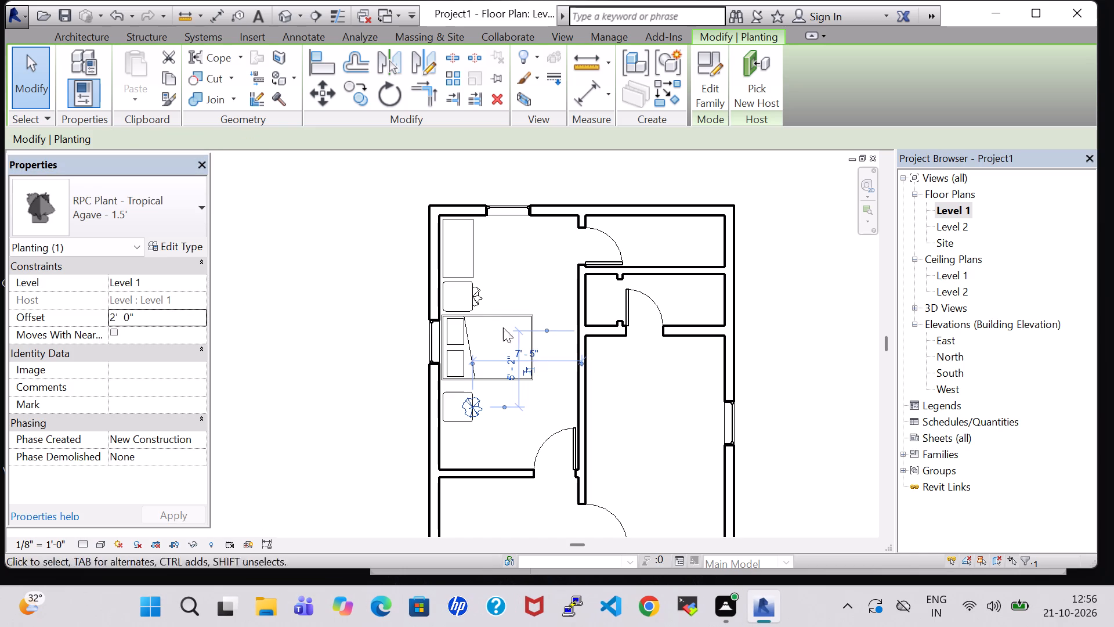
Set the offset of the plant at the end table above the bed to 2' 0".
click(484, 295)
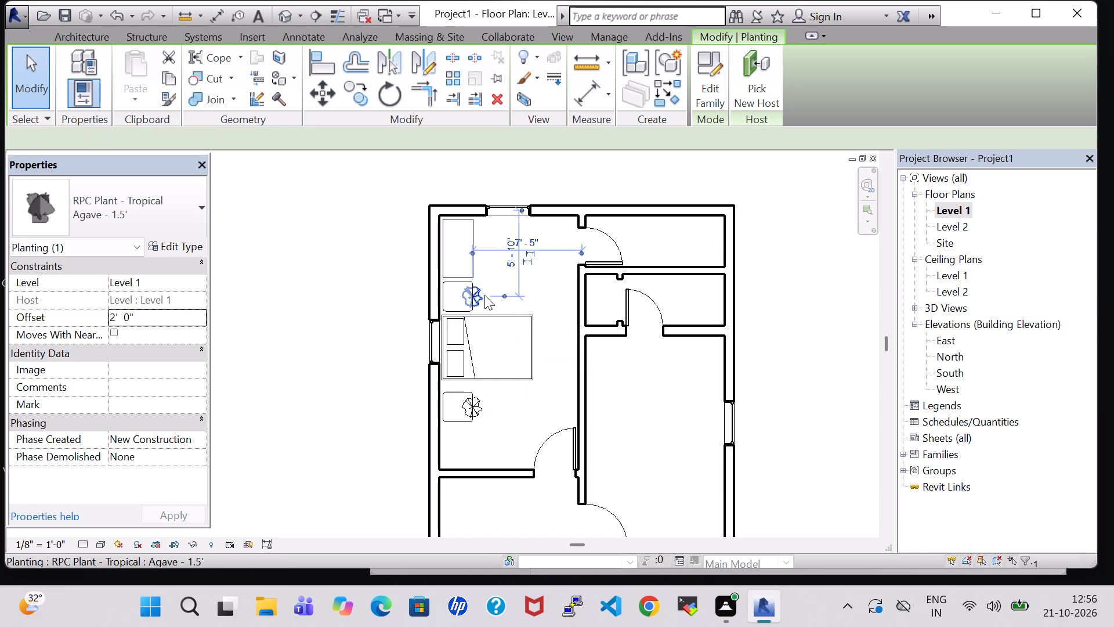
click(115, 325)
click(115, 323)
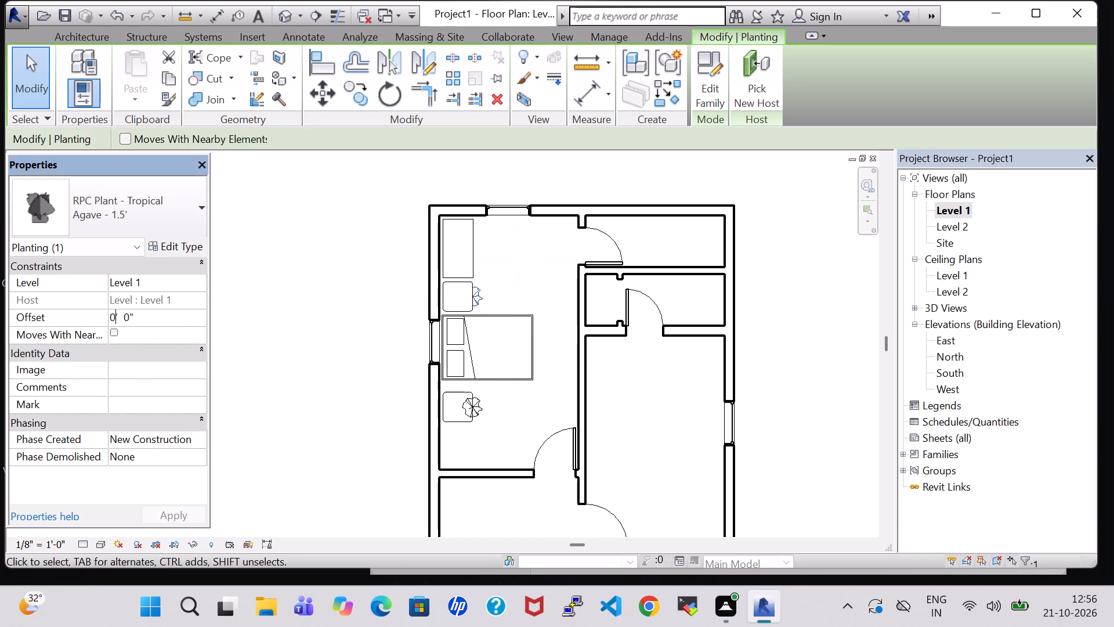
key(BackSpace)
key(2)
click(160, 517)
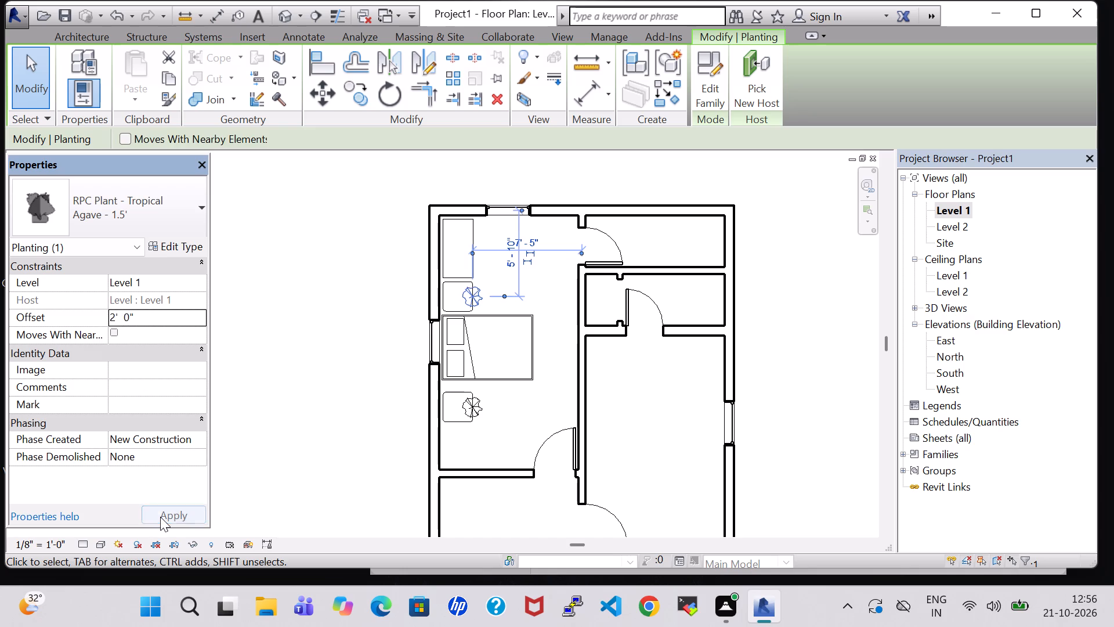
Nudge the upper plant left in plan so it is centred on the end table above the bed.
key(Left)
key(Left)
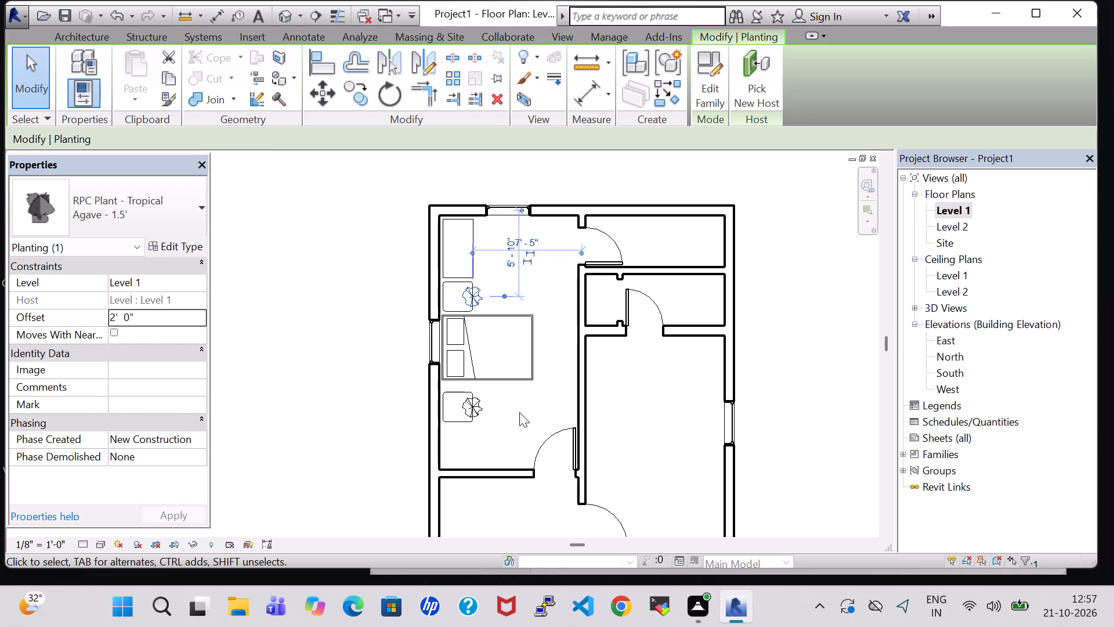
key(Left)
key(Left)
key(Left)
key(Left)
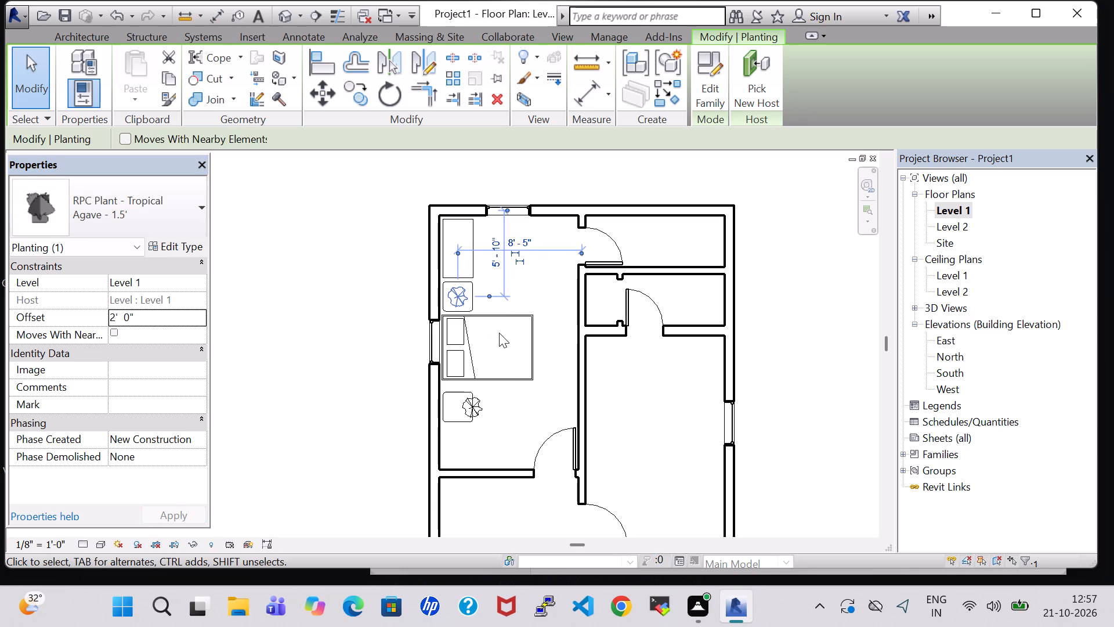
Nudge the upper plant slightly right, and nudge the lower plant left to centre it on the end table below the bed.
key(Right)
click(473, 408)
key(Left)
key(Left)
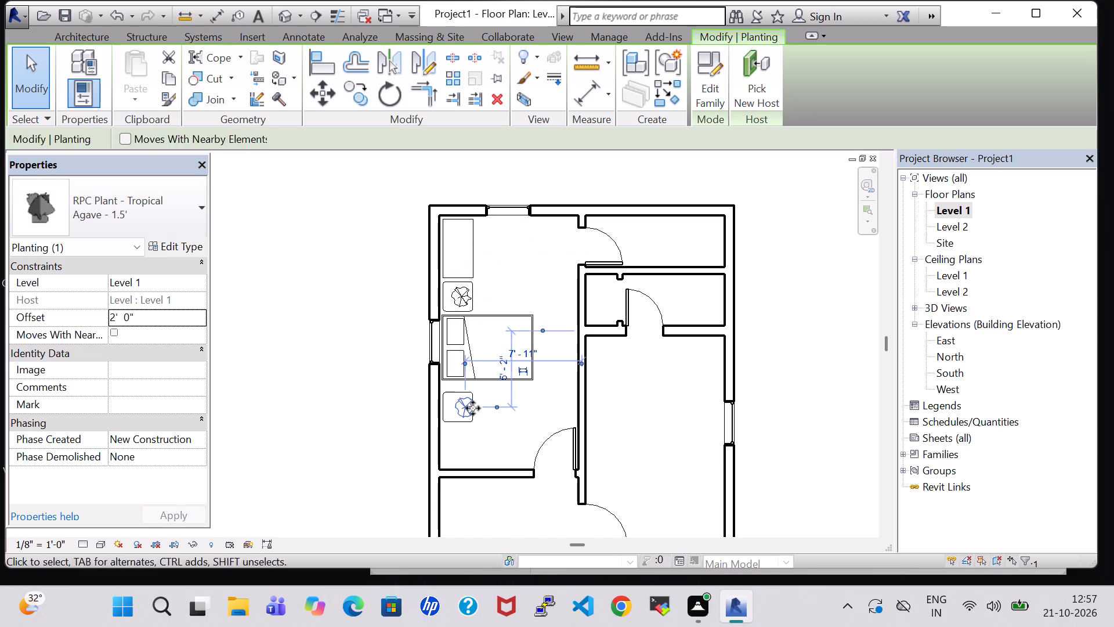
key(Left)
key(Left)
click(523, 409)
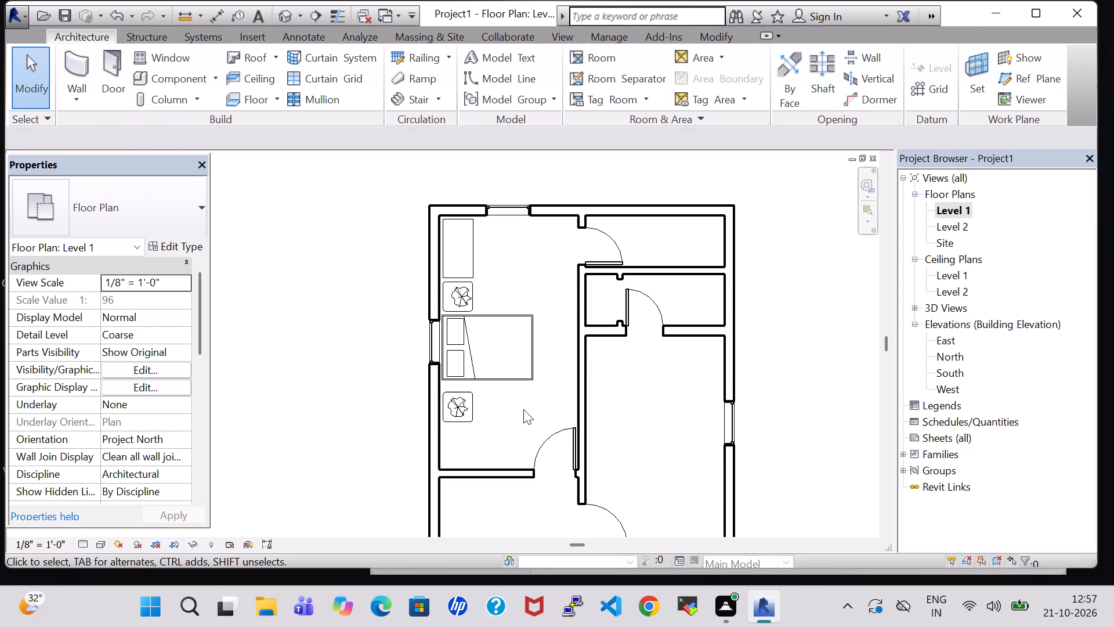
Check the model in 3D, return to the Level 1 plan, and load the Chair-Corbu family from the Furniture Seating folder.
click(281, 13)
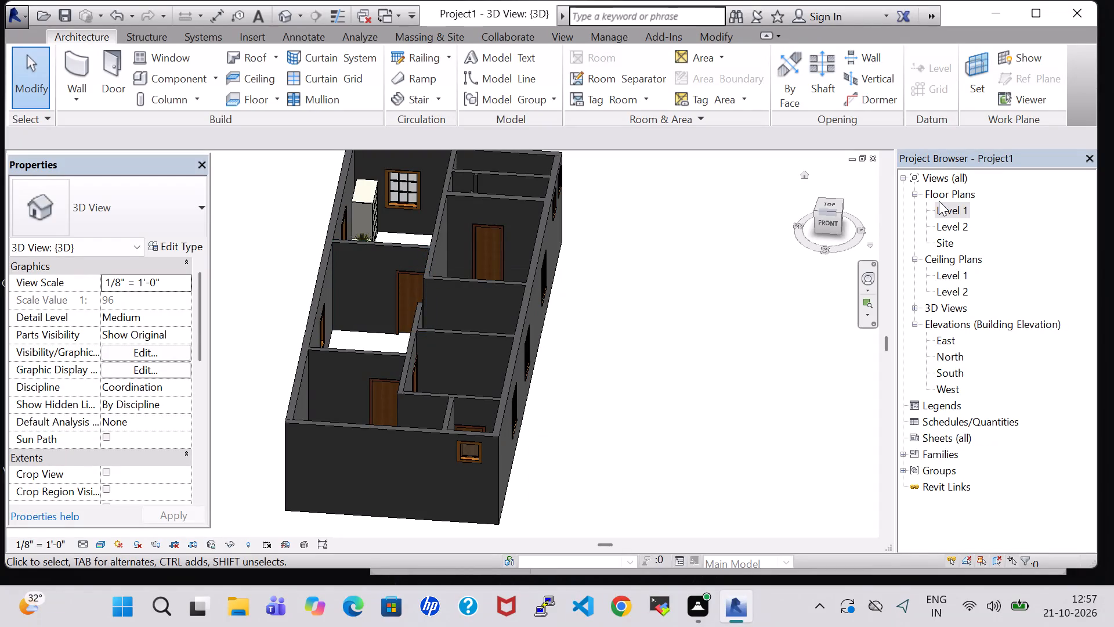
middle_drag(678, 281, 631, 271)
double_click(958, 215)
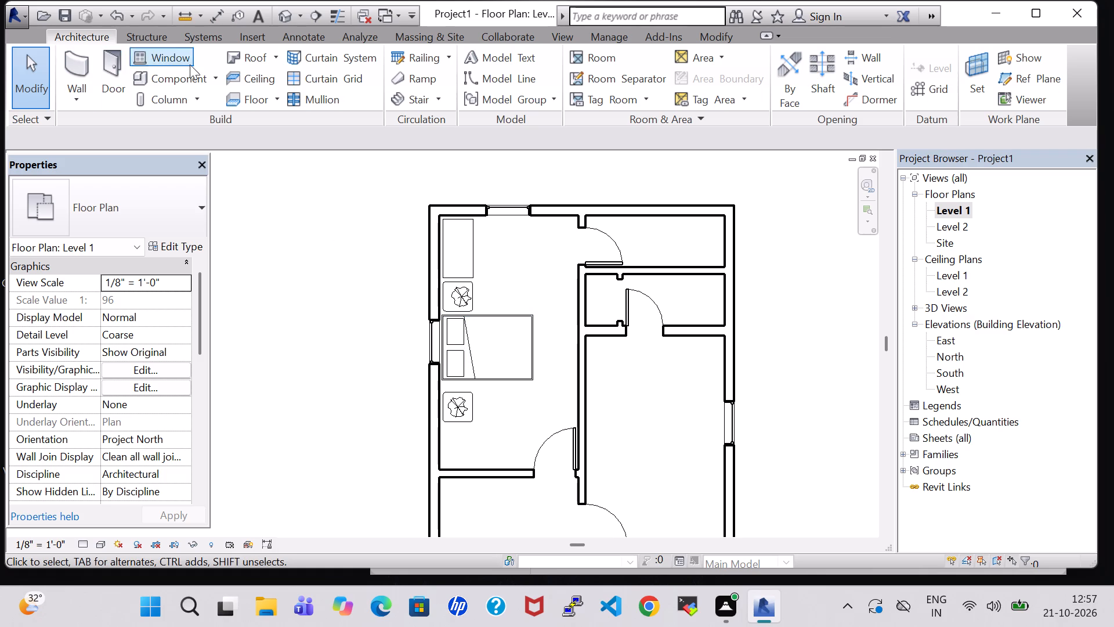
click(185, 80)
click(696, 78)
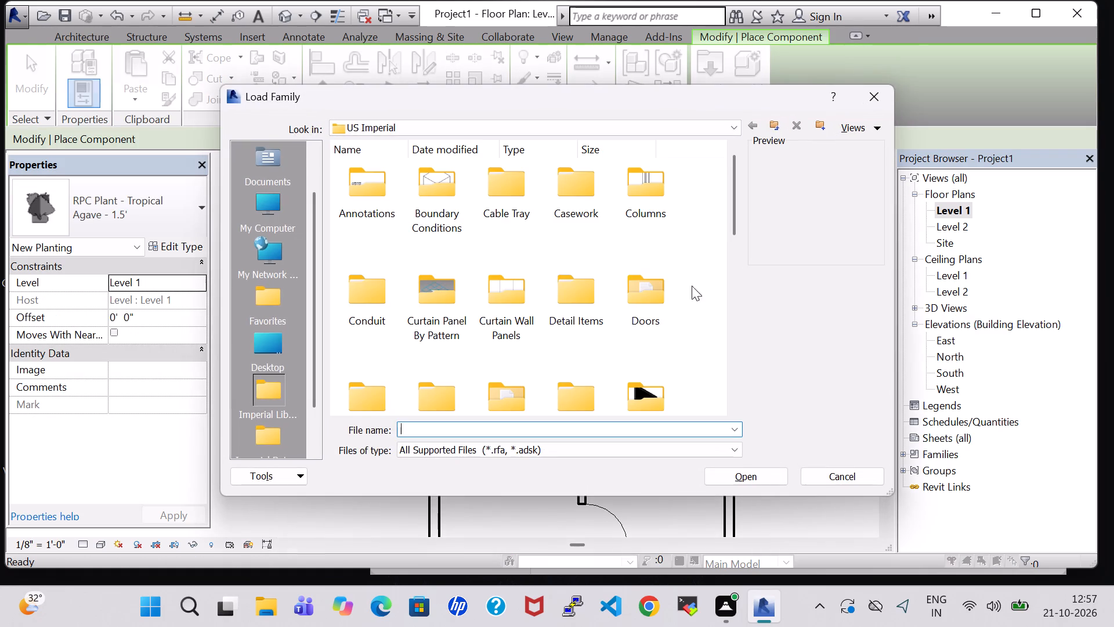
double_click(660, 390)
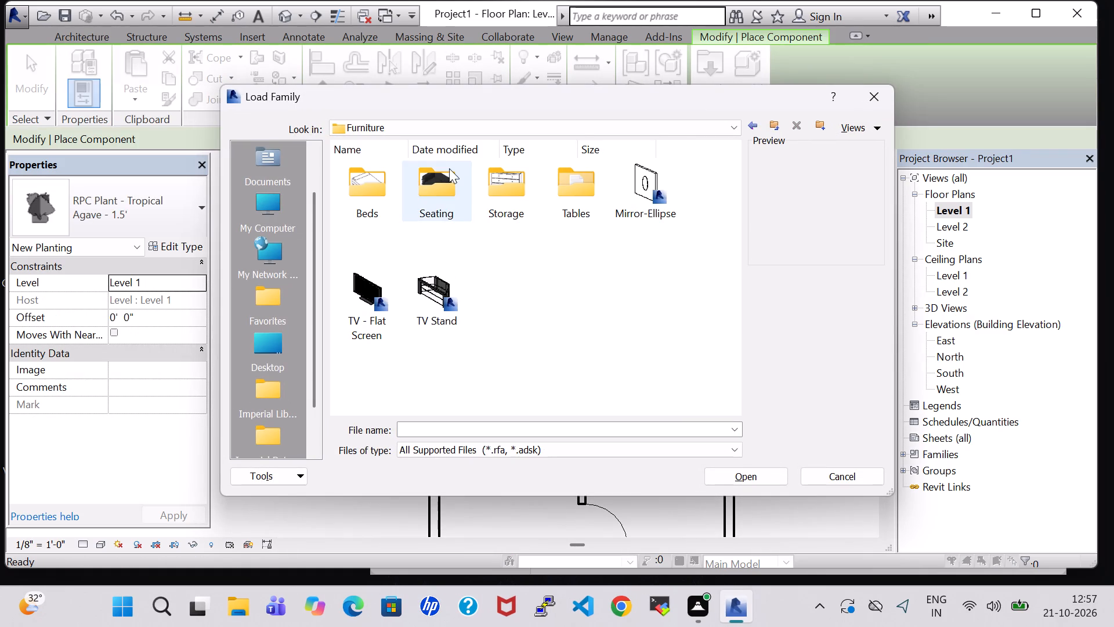
double_click(450, 199)
click(556, 187)
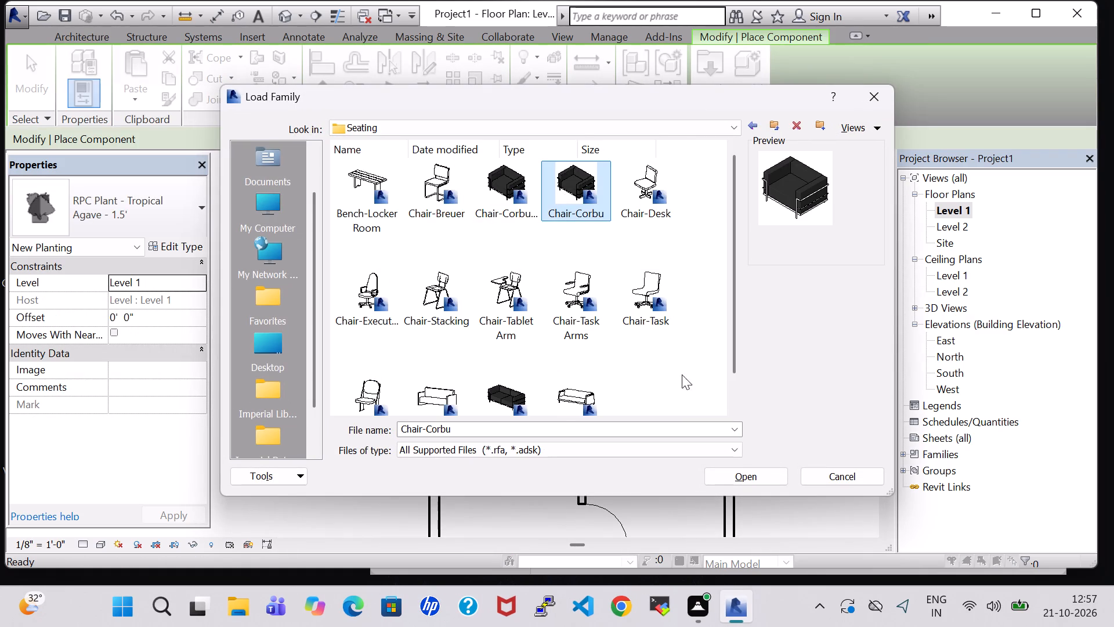
click(748, 482)
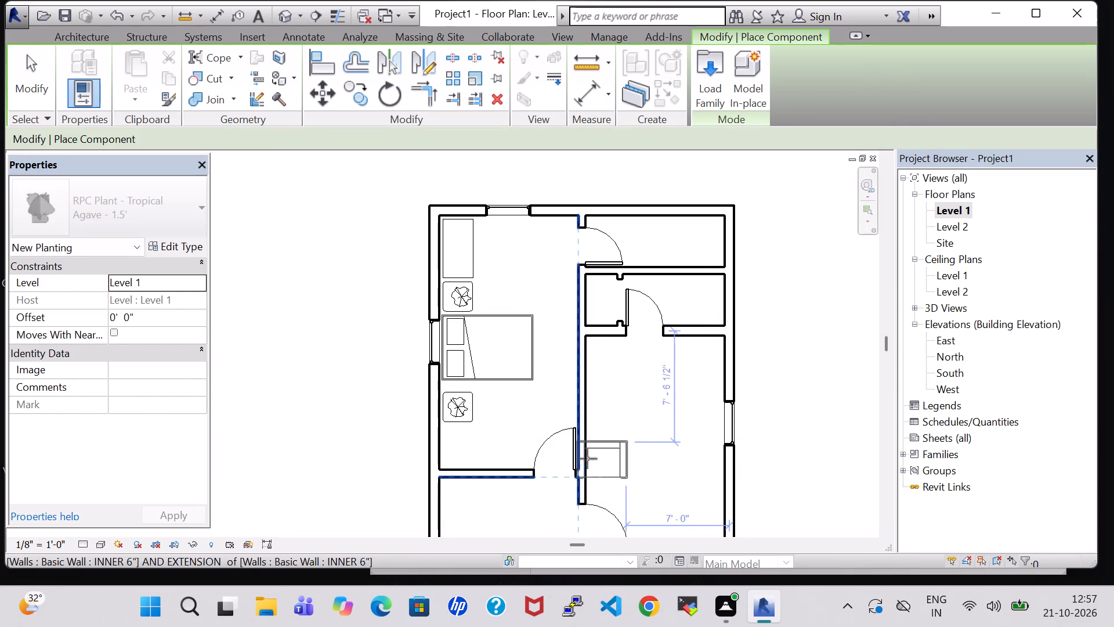
Place the Chair-Corbu facing the bed, about 6" from the bedroom's lower wall, between the lower end table and the door.
key(space)
key(space)
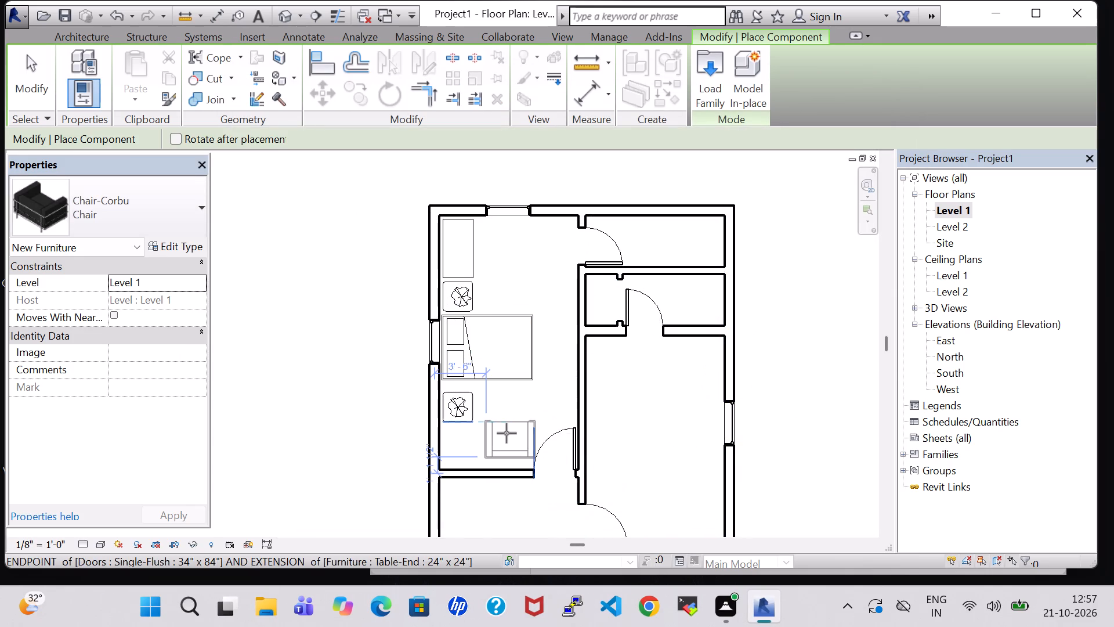
scroll(495, 442, up, 4)
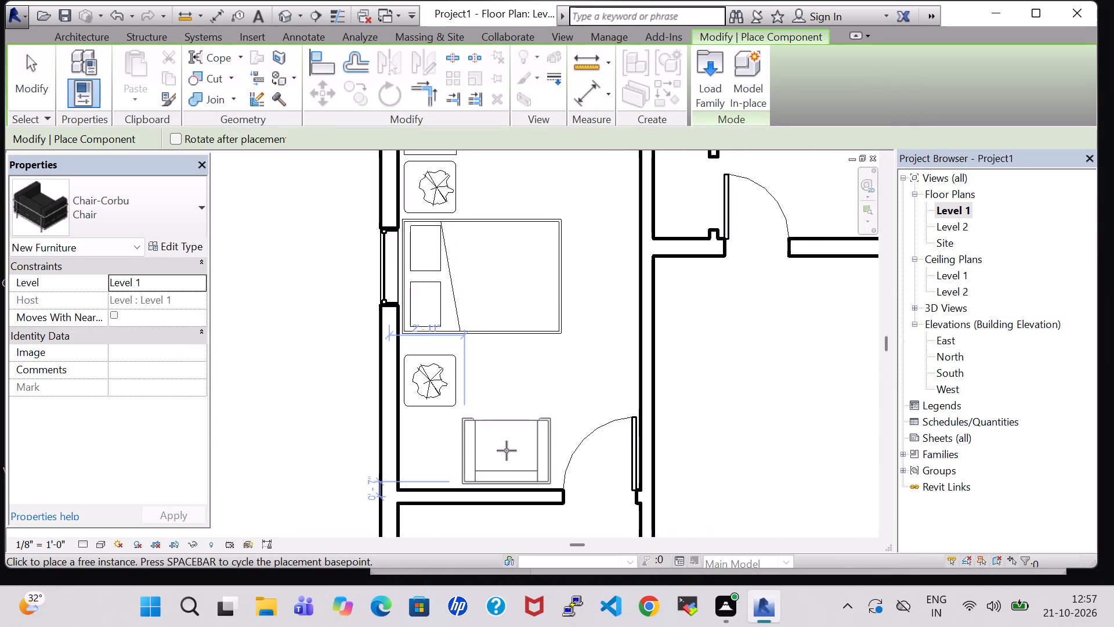
click(507, 452)
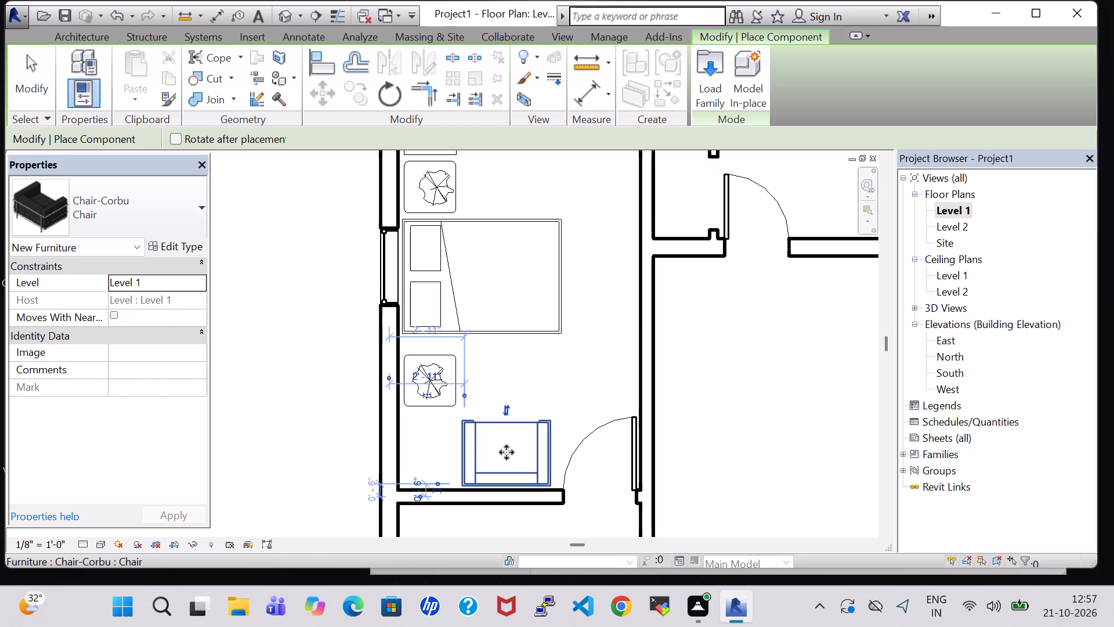
key(Escape)
key(Escape)
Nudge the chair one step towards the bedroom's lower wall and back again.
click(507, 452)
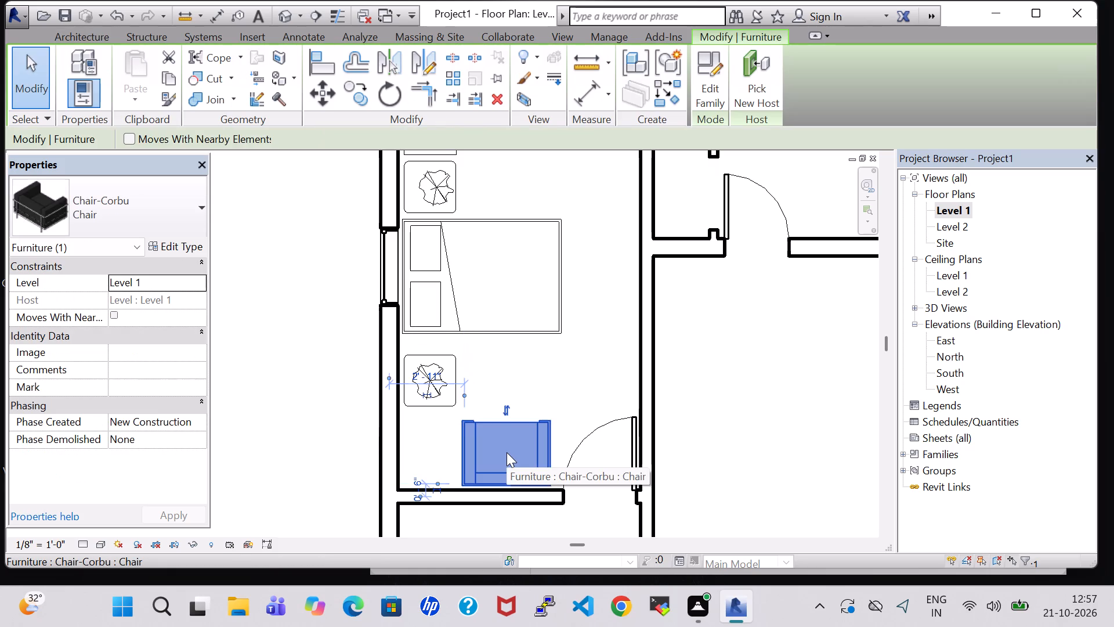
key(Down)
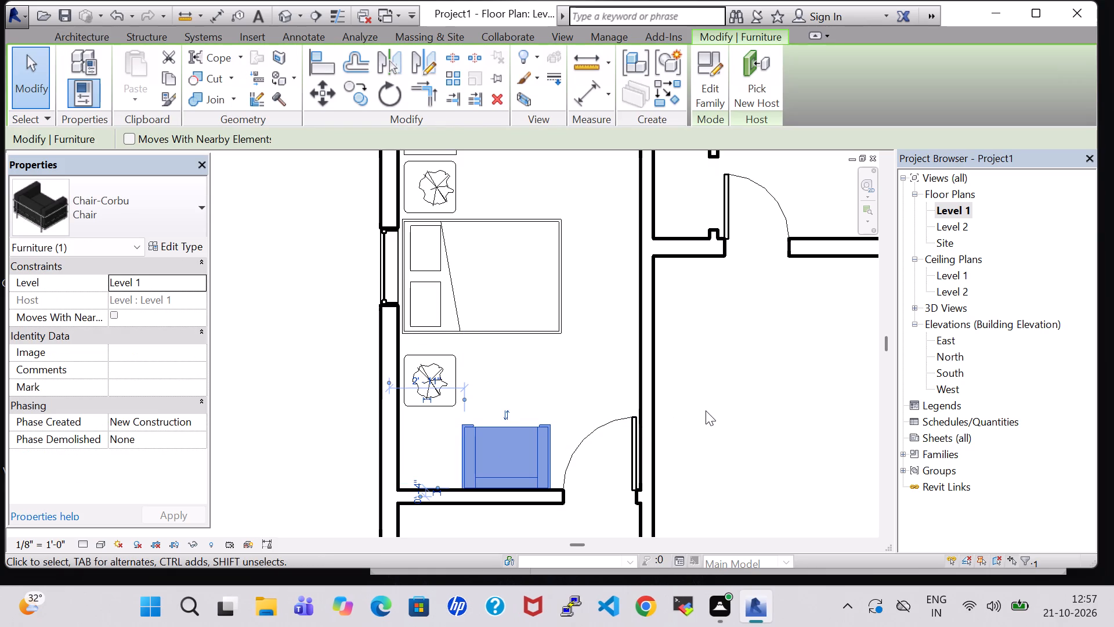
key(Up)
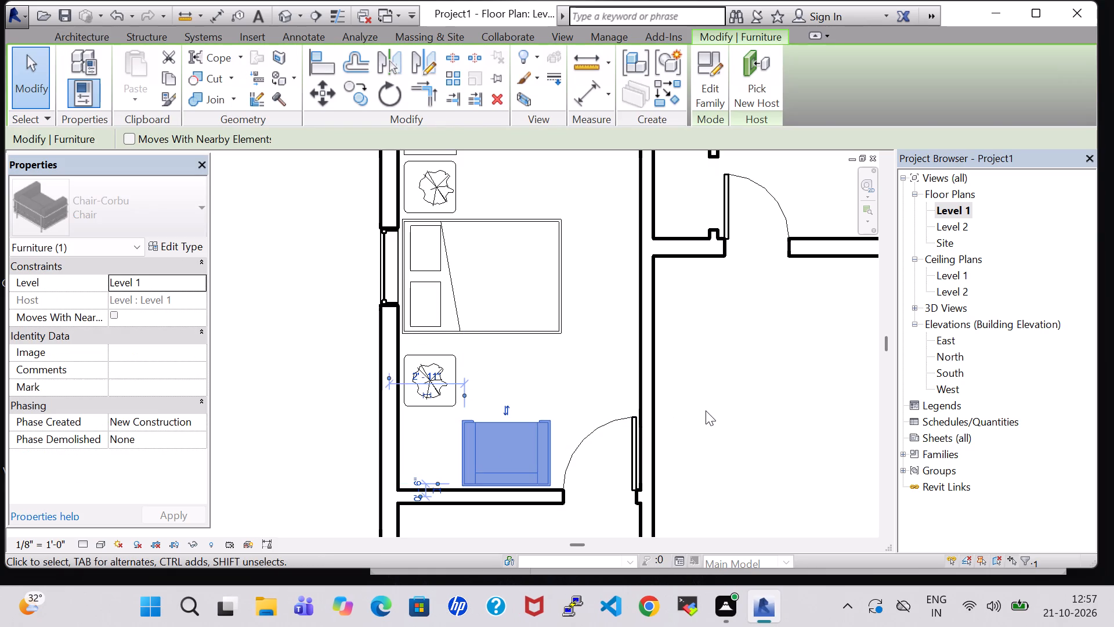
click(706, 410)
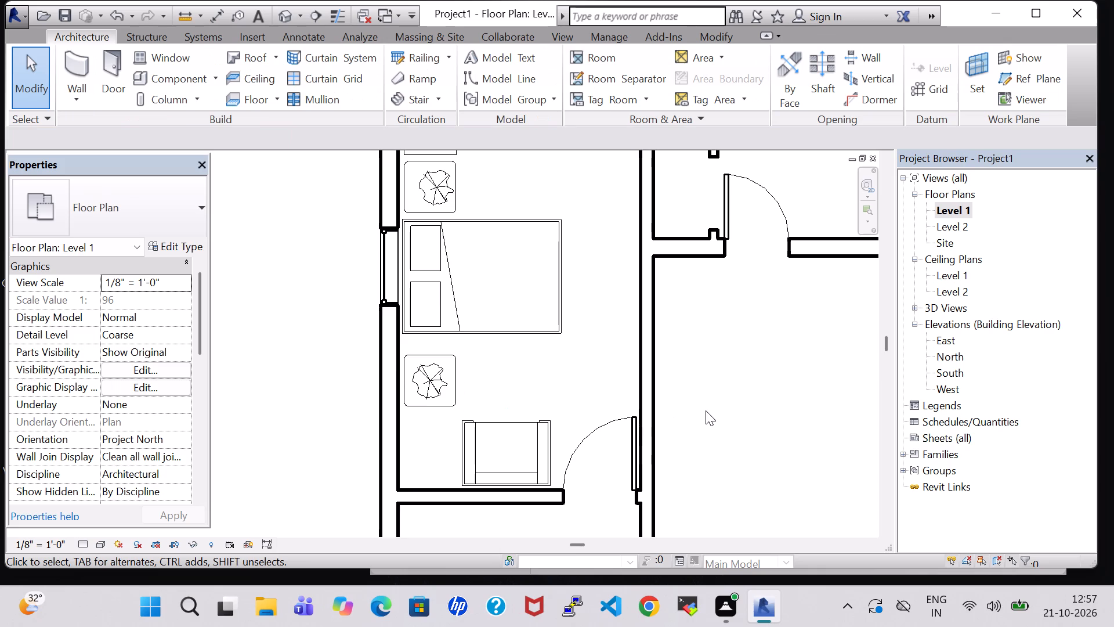
Load the Toilet-Domestic-3D family from the Water Closets folder under Plumbing, Architectural, Fixtures.
scroll(683, 362, down, 3)
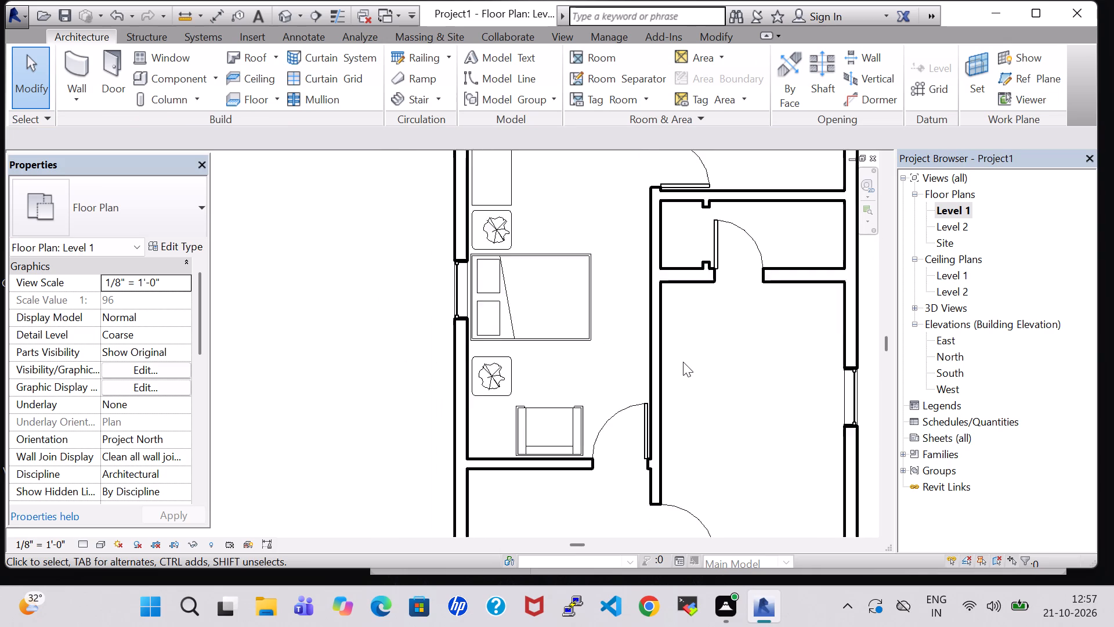
scroll(683, 362, down, 2)
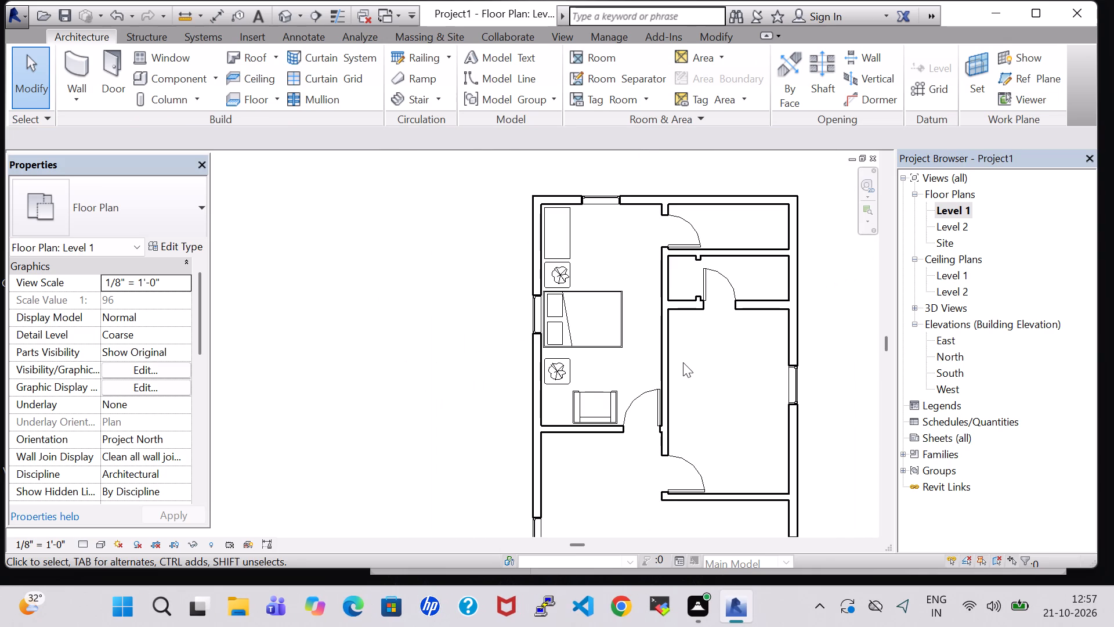
click(706, 369)
click(198, 71)
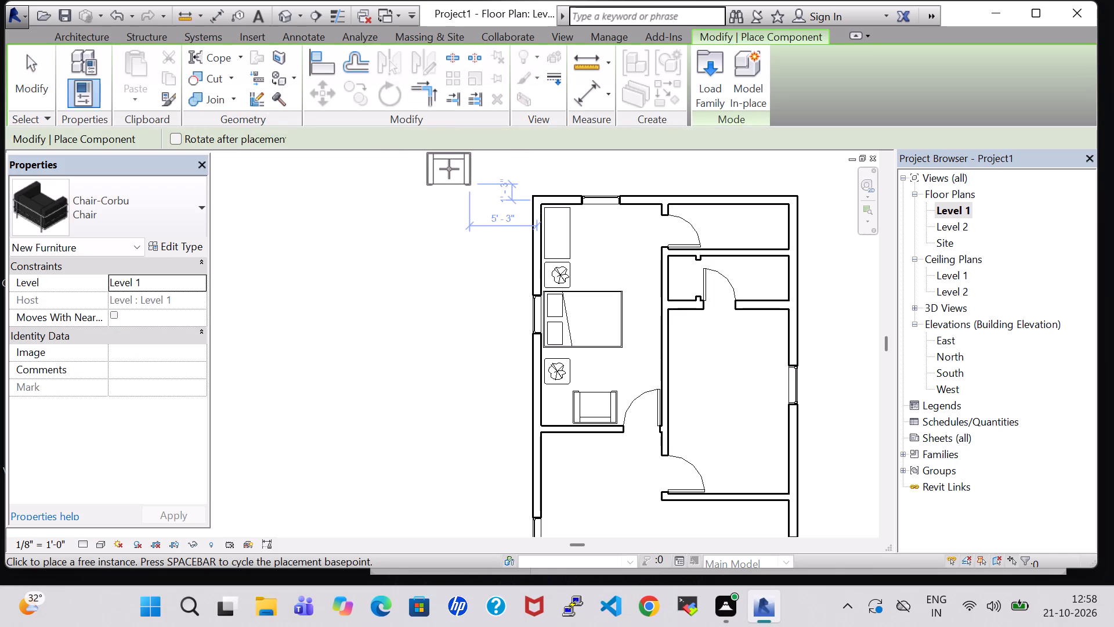
key(Escape)
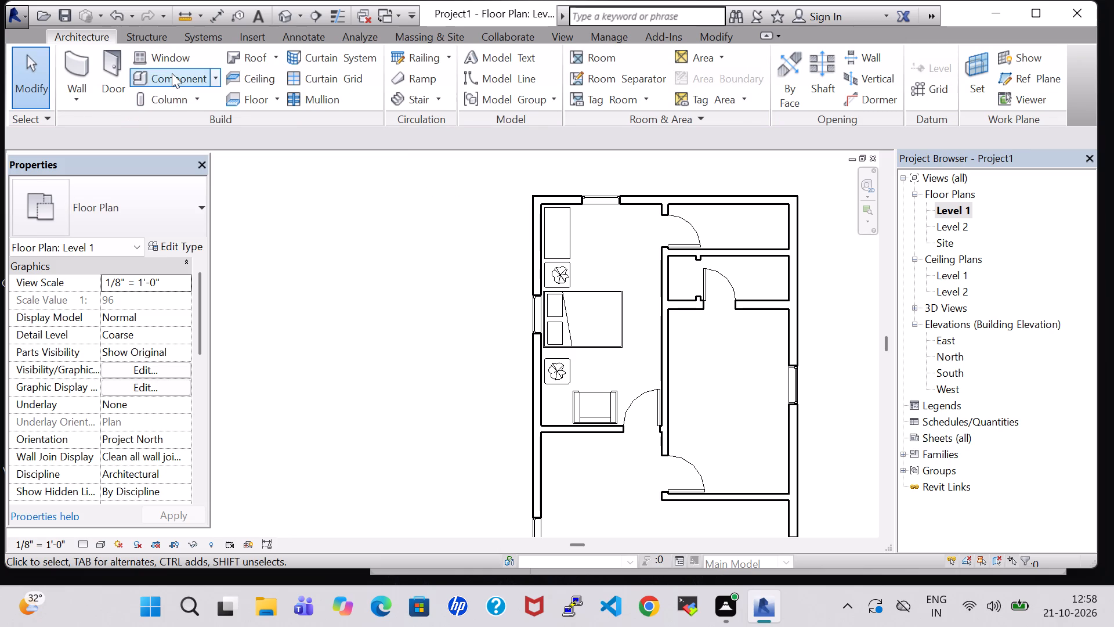
click(172, 73)
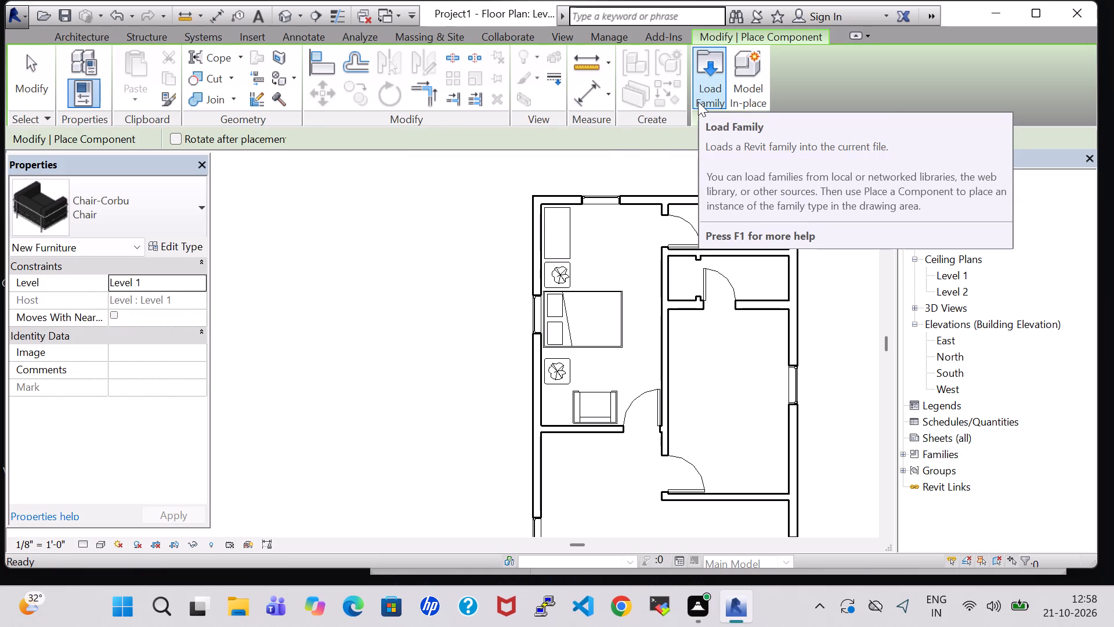
click(706, 95)
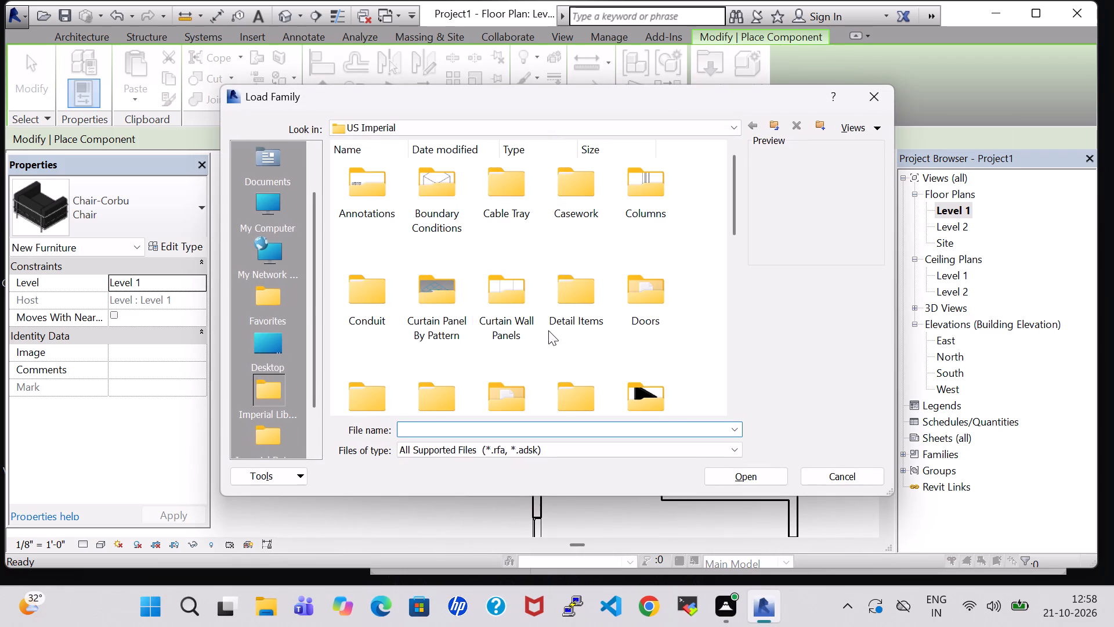
click(652, 389)
key(p)
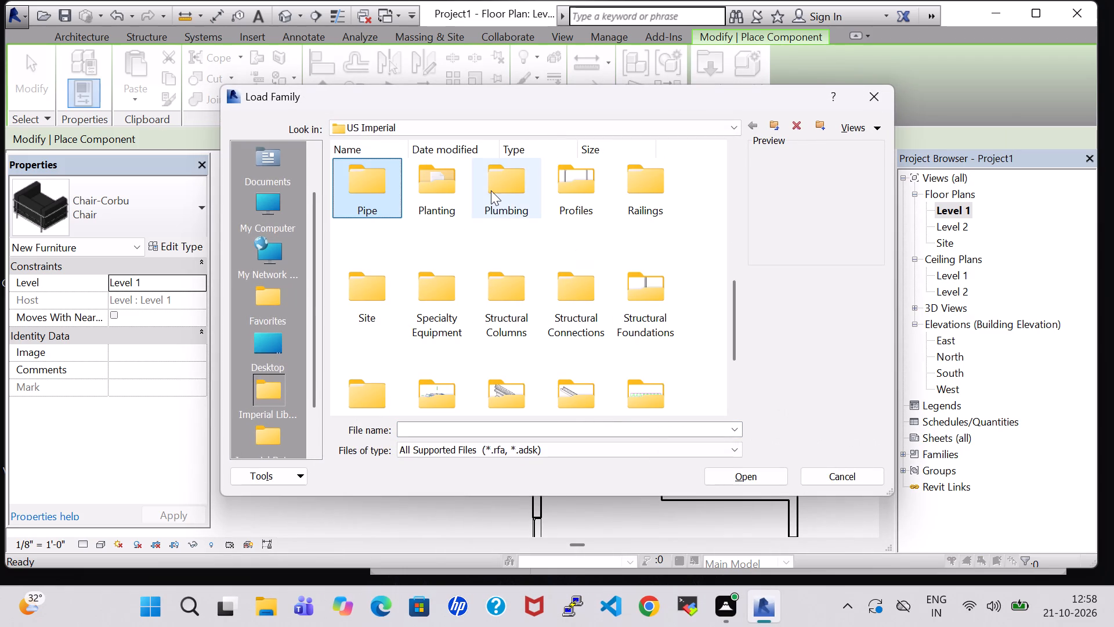
double_click(491, 190)
double_click(355, 174)
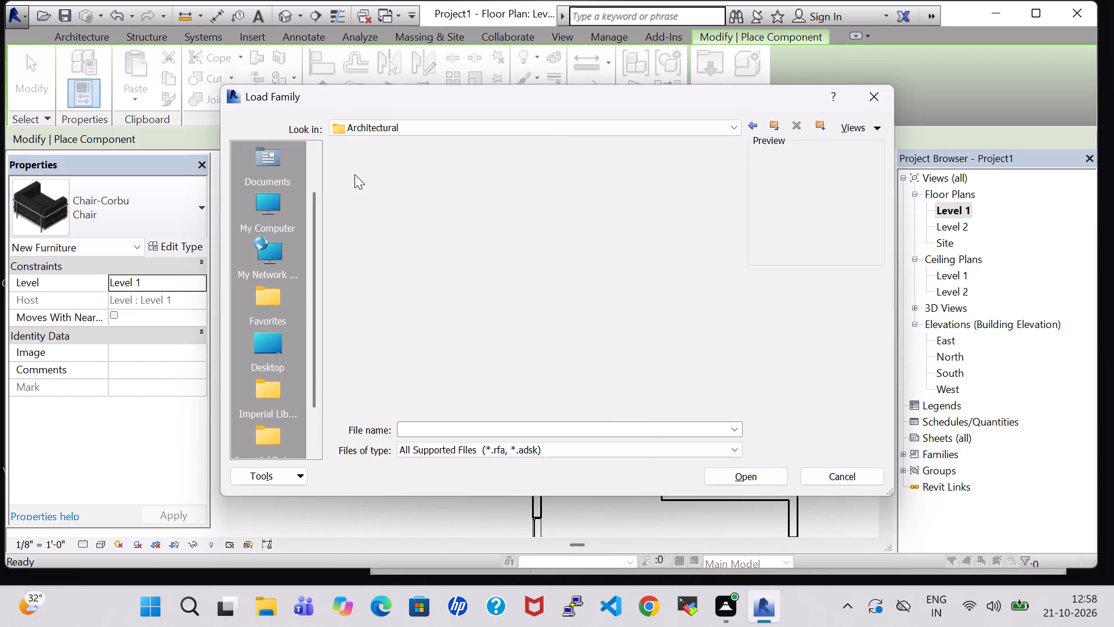
double_click(425, 189)
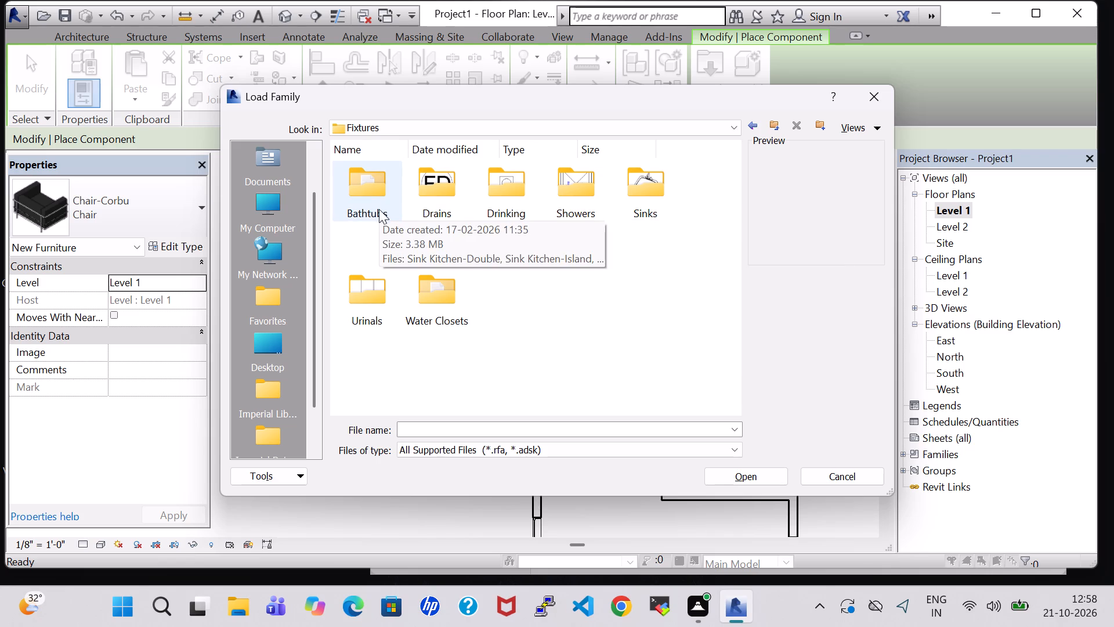
double_click(432, 320)
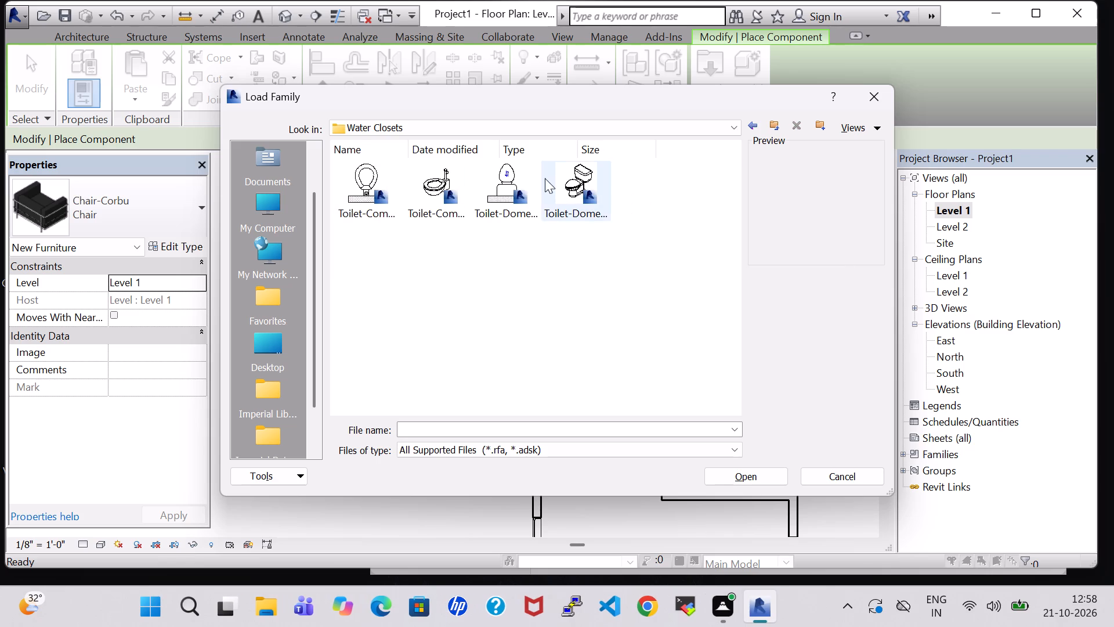
click(558, 178)
click(739, 472)
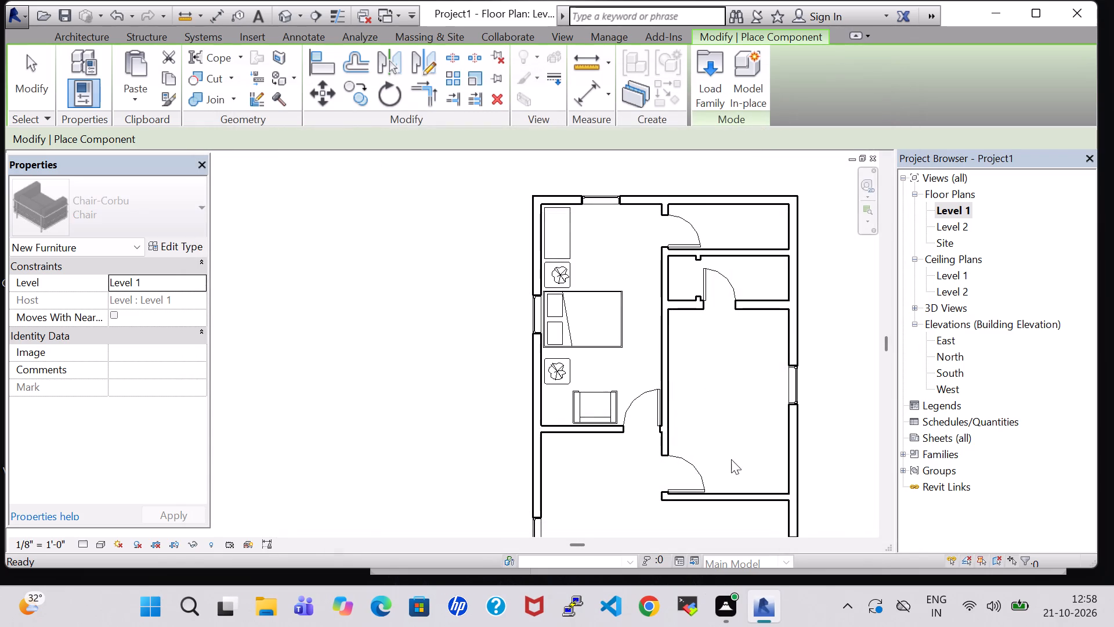
Place the toilet in the upper-right bathroom with its tank against the right exterior wall, about 2' 1" above the partition below.
key(space)
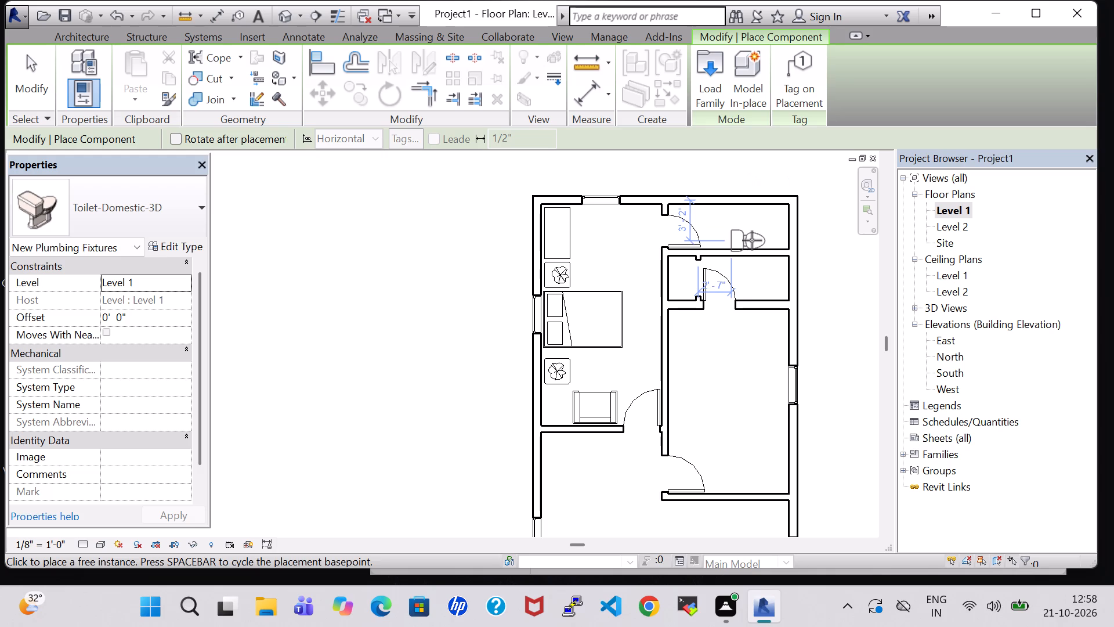
key(space)
key(space)
scroll(752, 240, up, 4)
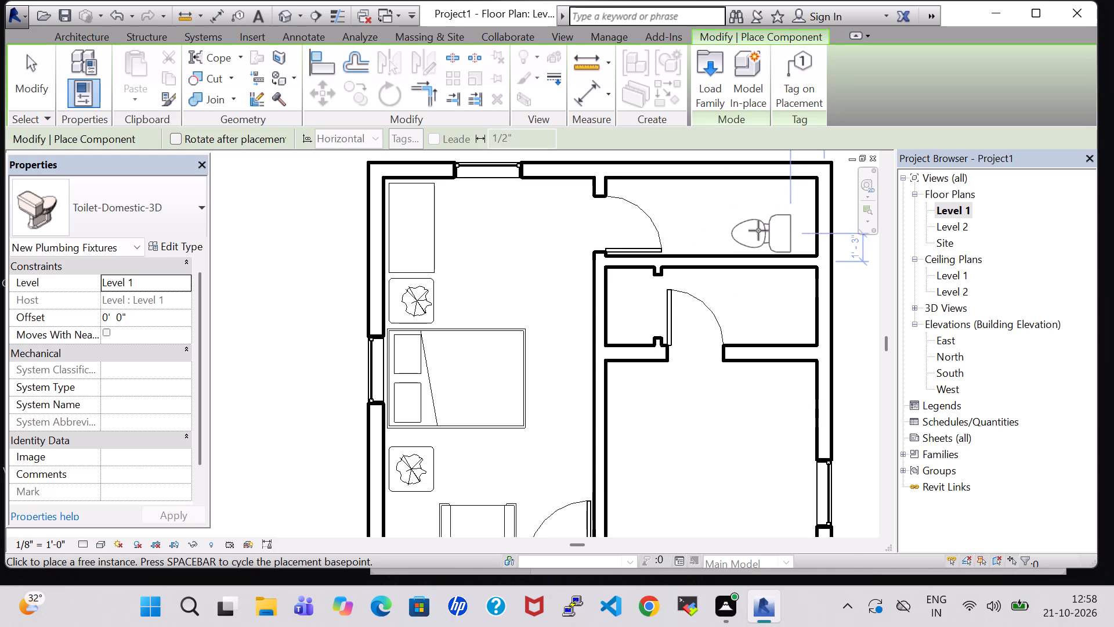
click(774, 214)
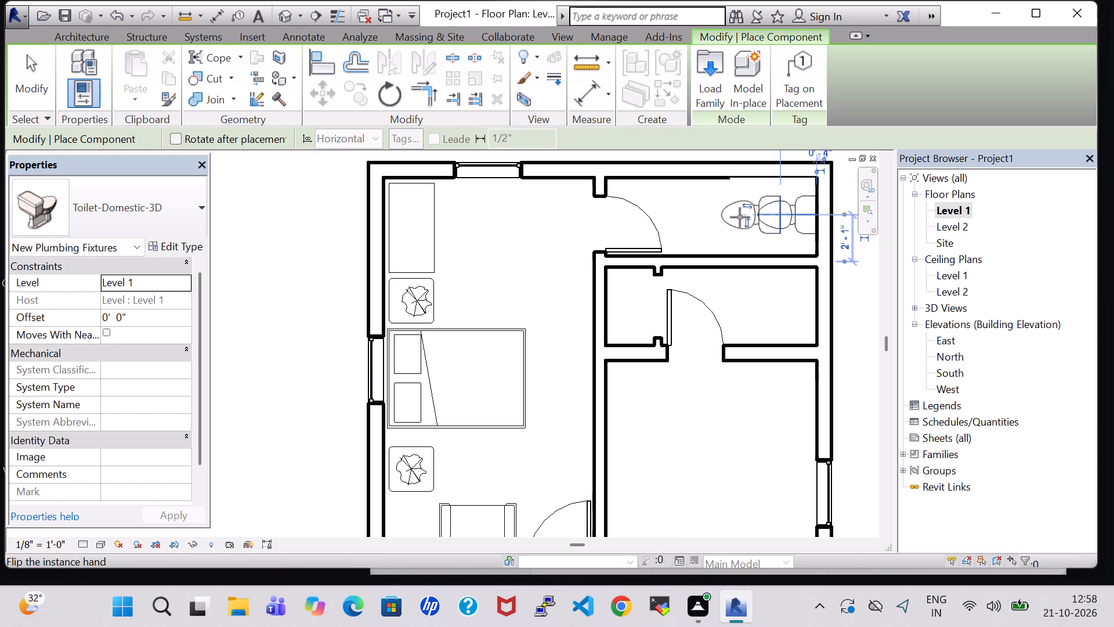
key(Escape)
key(Escape)
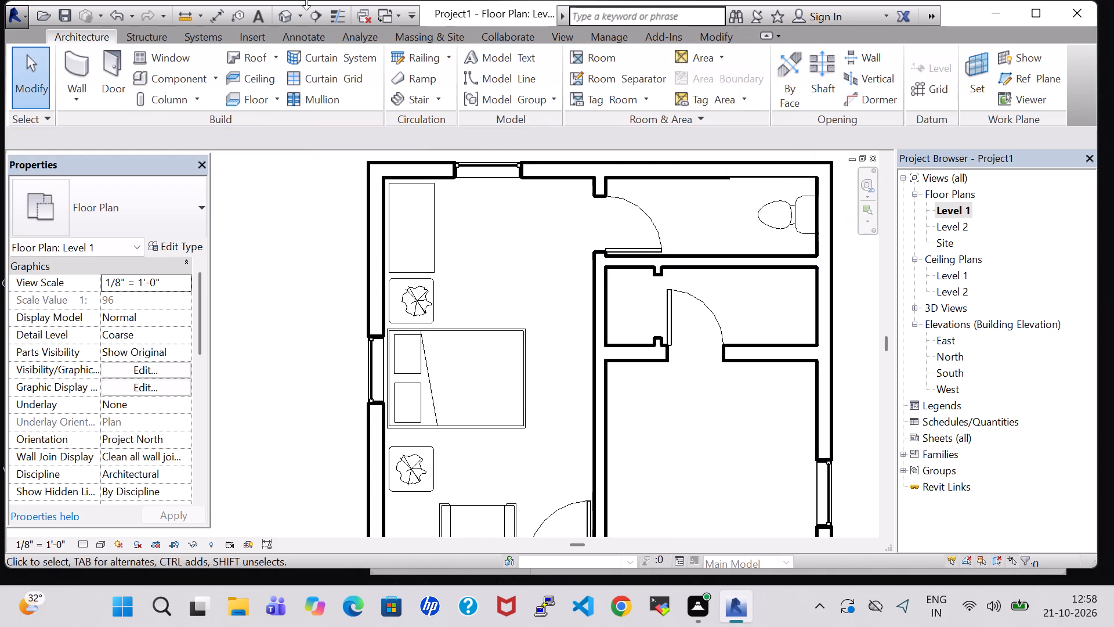
Open the default 3D view, orient it to the top and examine the upper-right bathroom with the toilet.
click(281, 16)
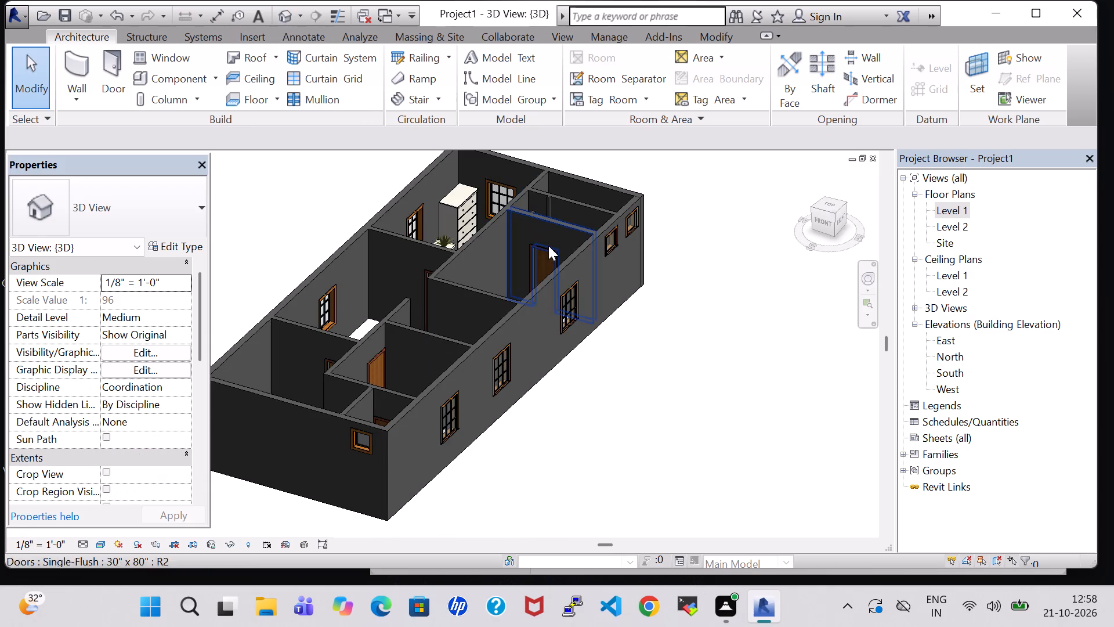
click(831, 203)
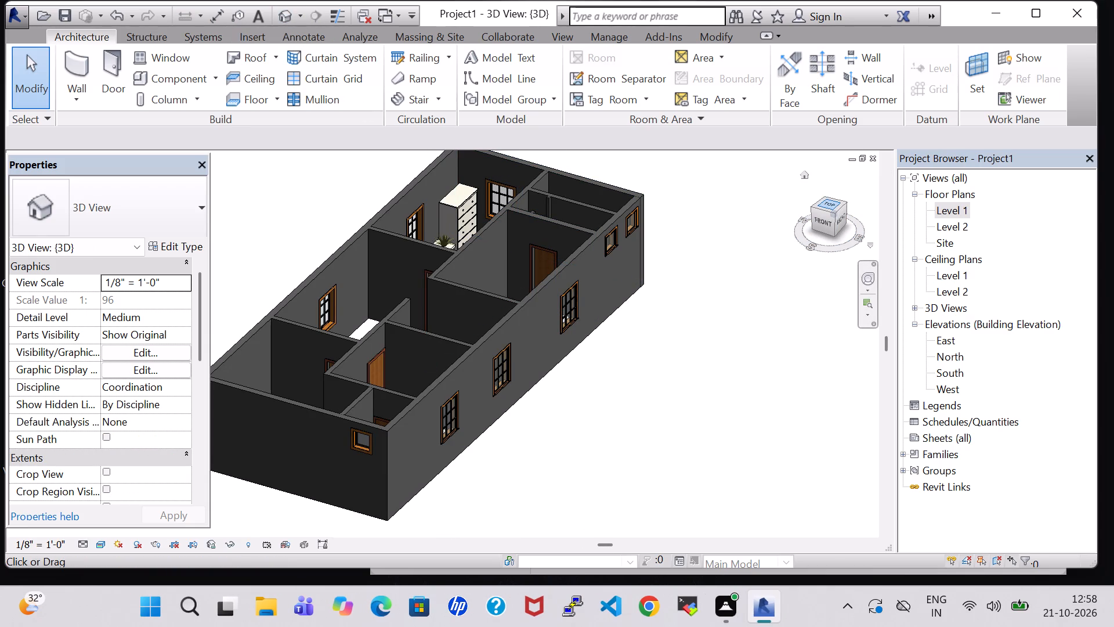
scroll(578, 271, up, 5)
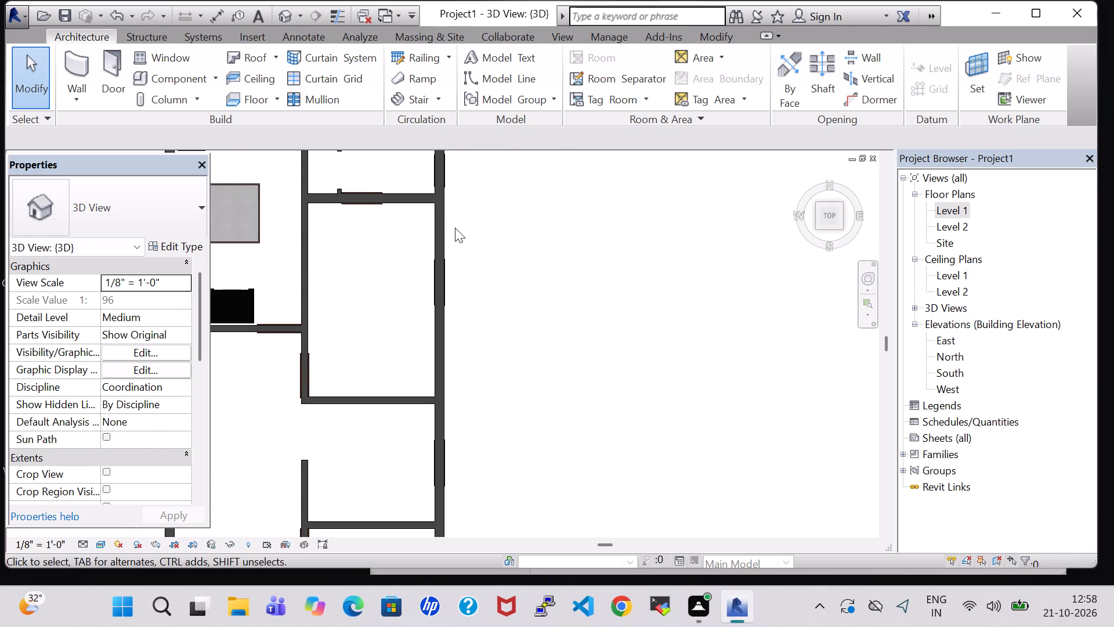
scroll(455, 228, up, 1)
middle_drag(478, 225, 567, 377)
scroll(567, 377, up, 2)
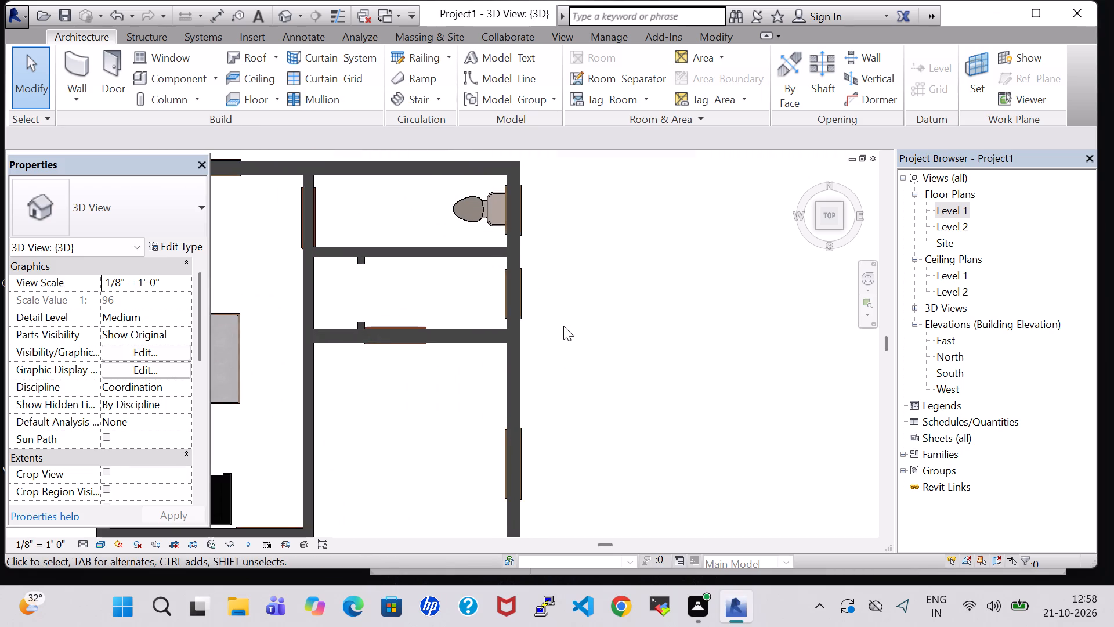
middle_drag(563, 326, 625, 382)
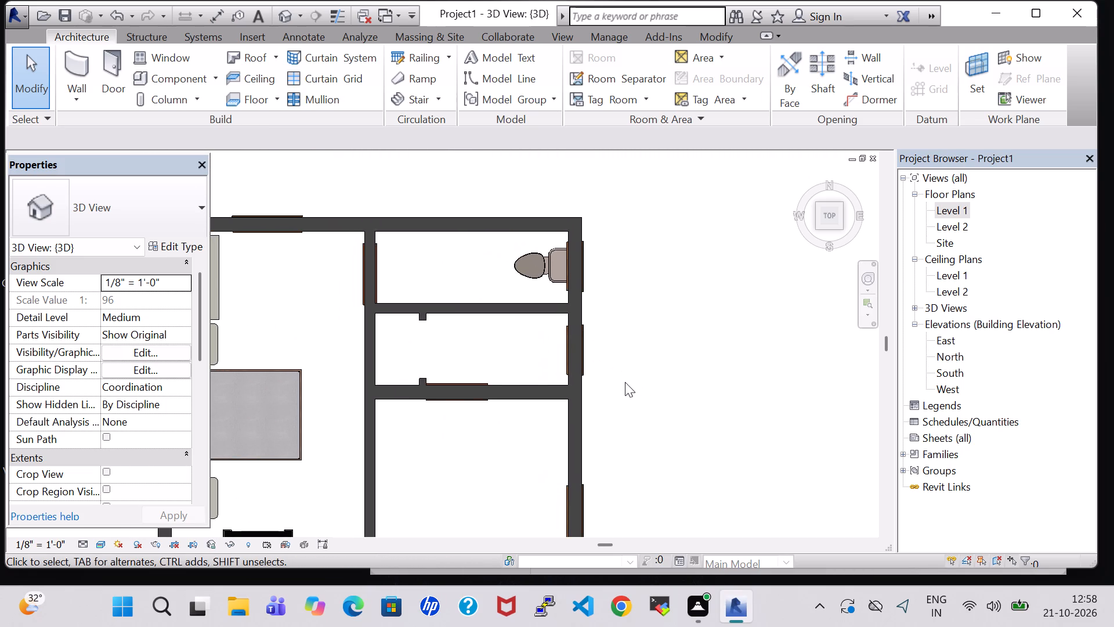
Load the Floor Drain - Rectangular family from the Drains folder under Plumbing, MEP, Fixtures.
click(173, 74)
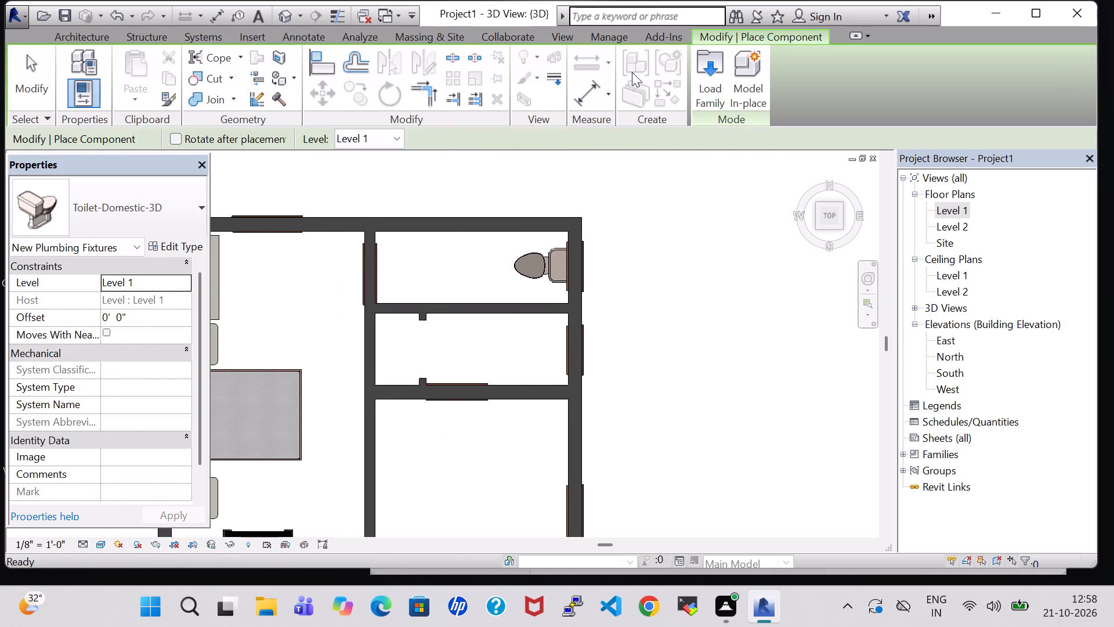
click(706, 81)
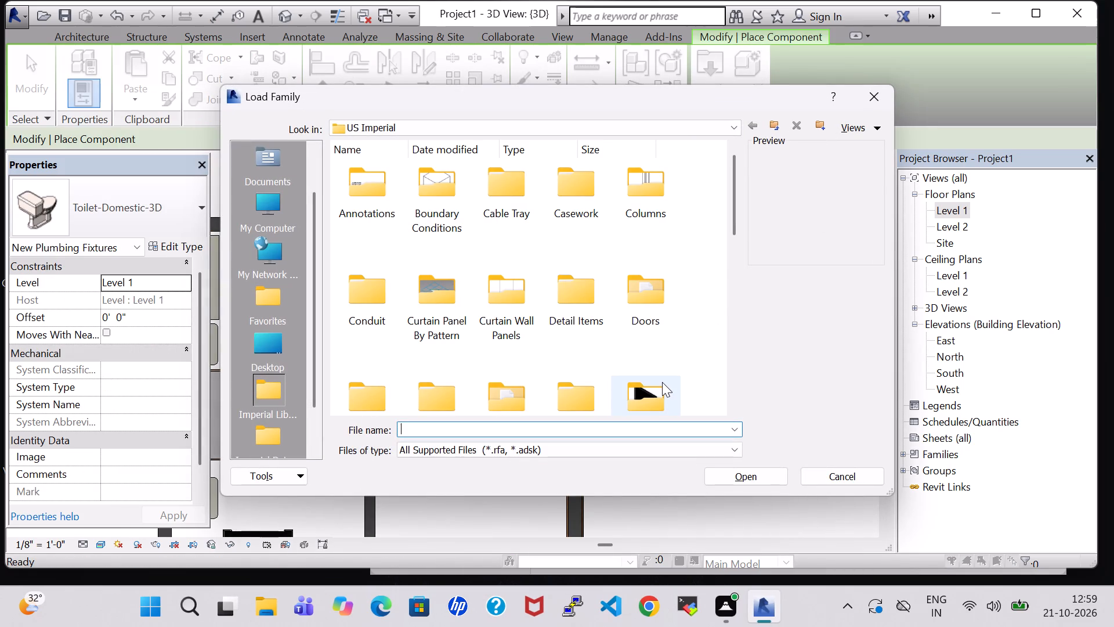
click(662, 382)
key(p)
double_click(509, 197)
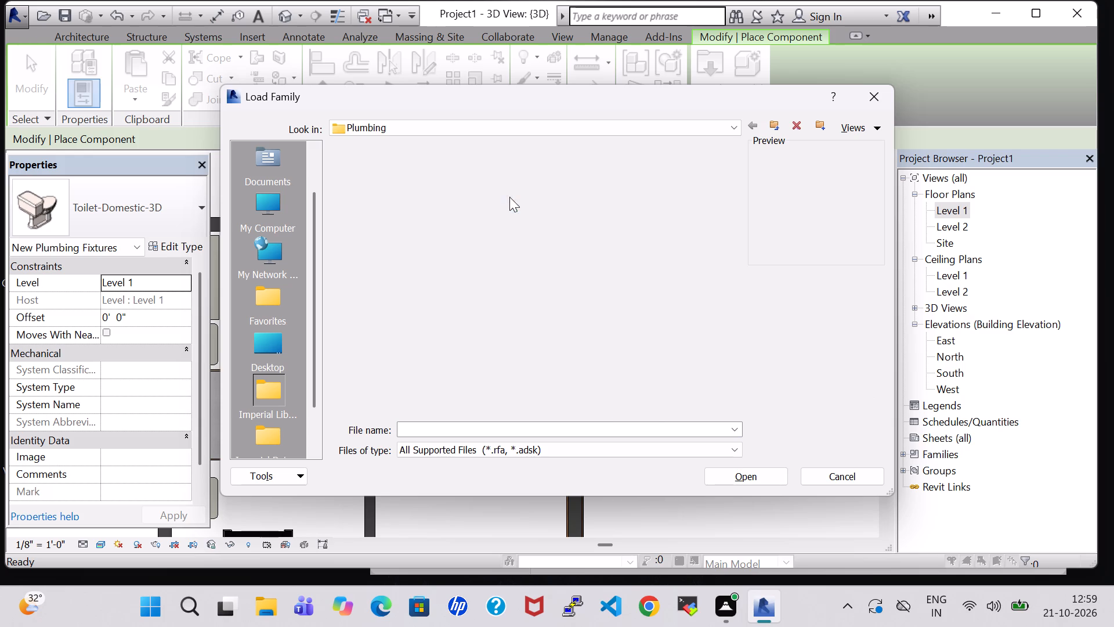
double_click(440, 199)
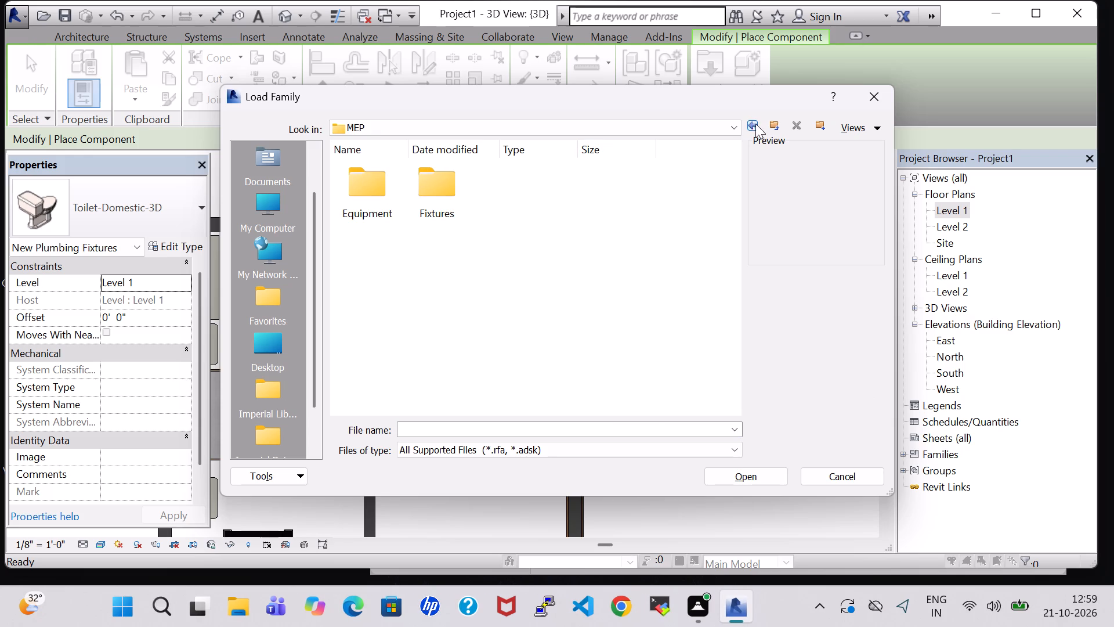
click(755, 124)
double_click(454, 192)
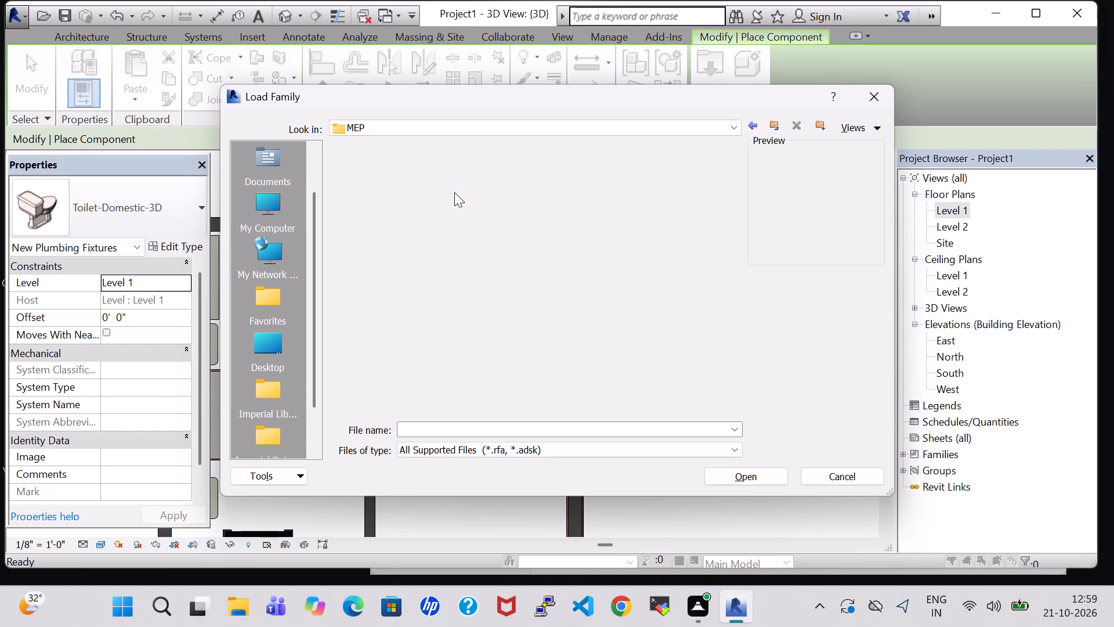
double_click(415, 192)
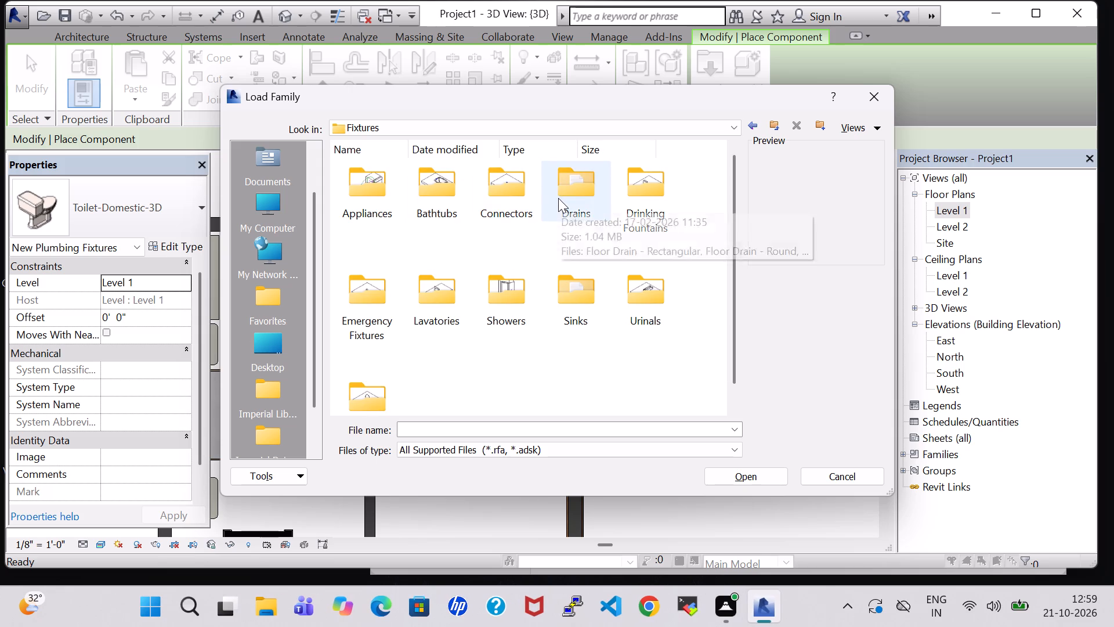
double_click(558, 198)
click(374, 185)
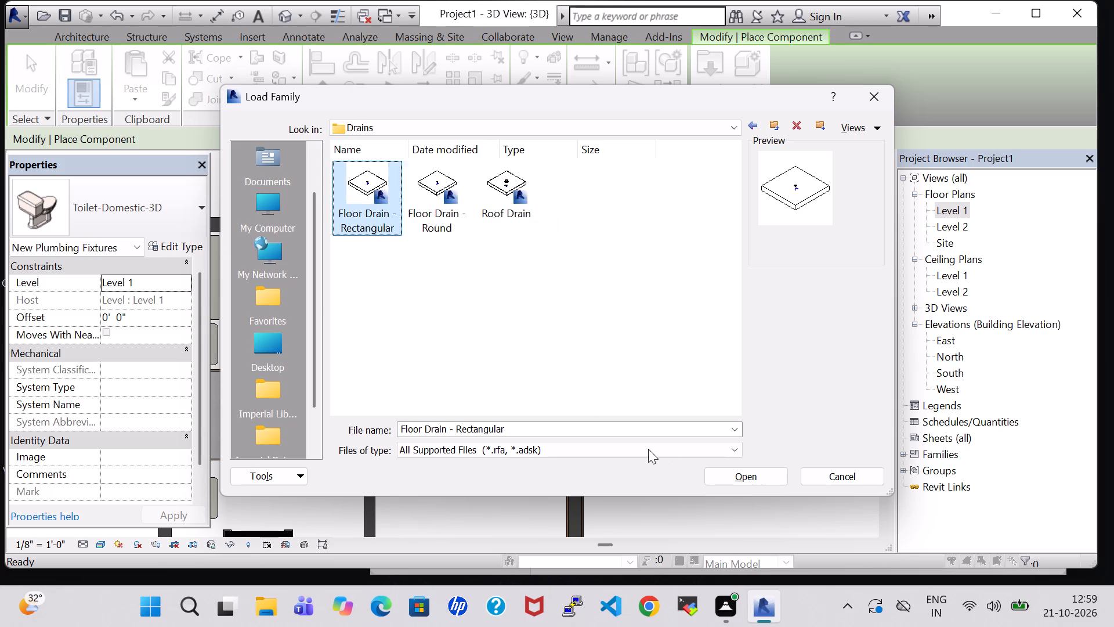
click(729, 473)
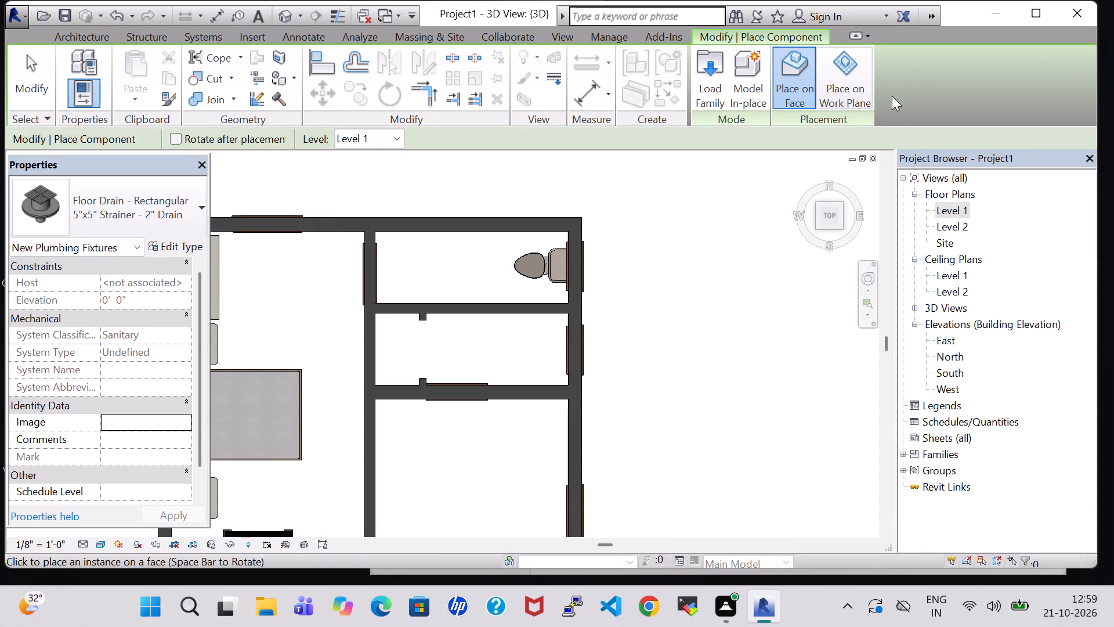
Place the floor drain on the Level 1 work plane beside the toilet, near the upper wall and about 3' 6" from the right exterior wall.
click(858, 79)
scroll(495, 248, up, 4)
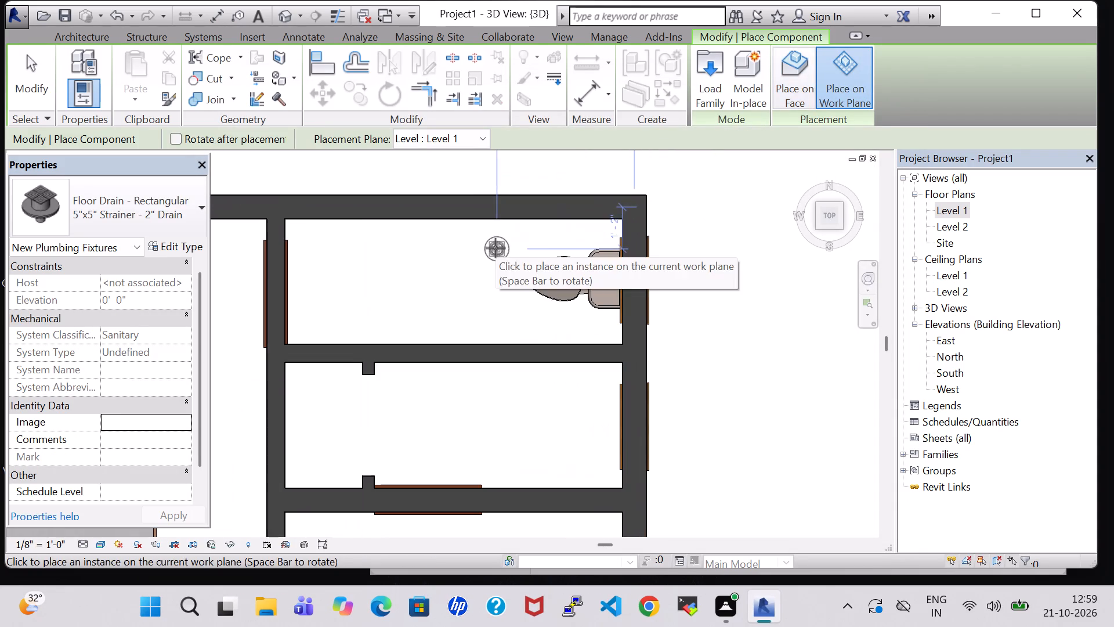
click(510, 239)
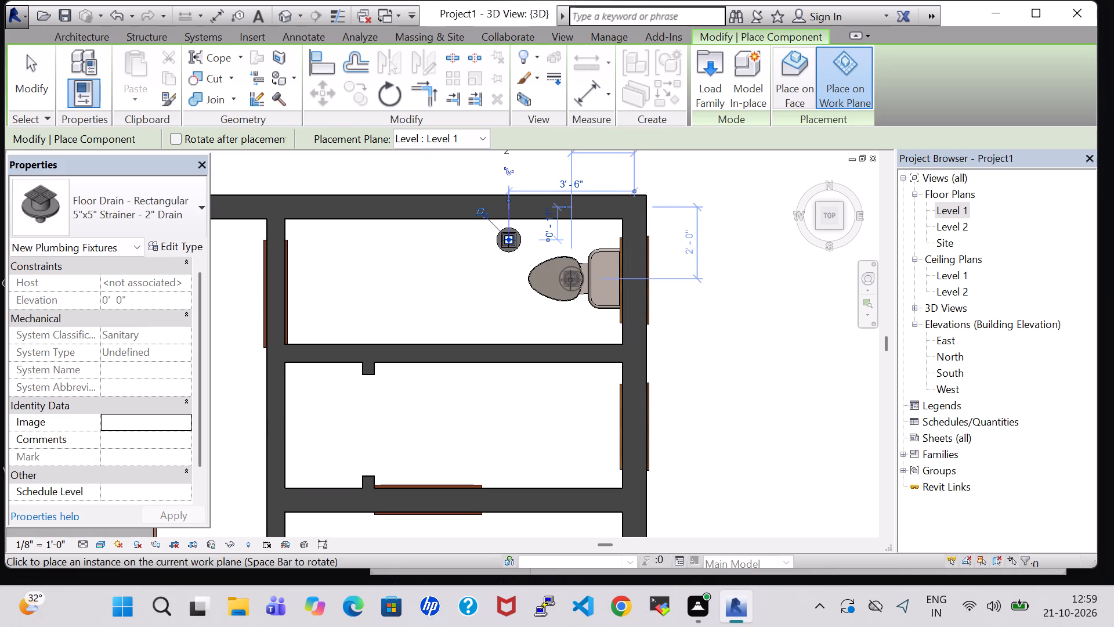
key(Escape)
key(Escape)
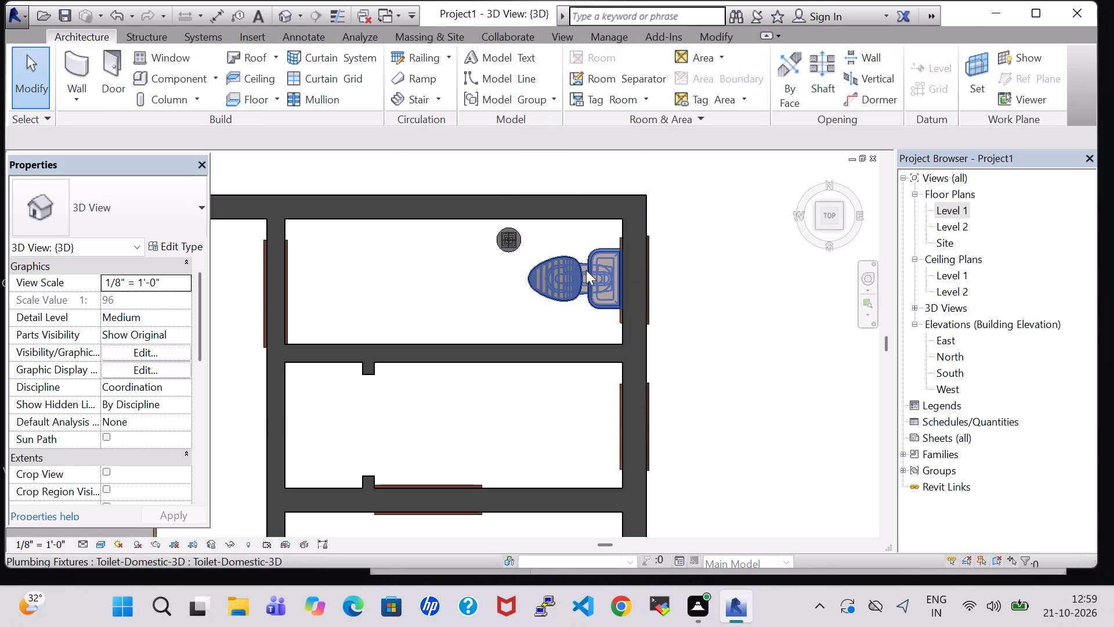
Load the Sink Vanity-Square family from the Sinks folder under Plumbing, Architectural, Fixtures.
scroll(586, 270, down, 1)
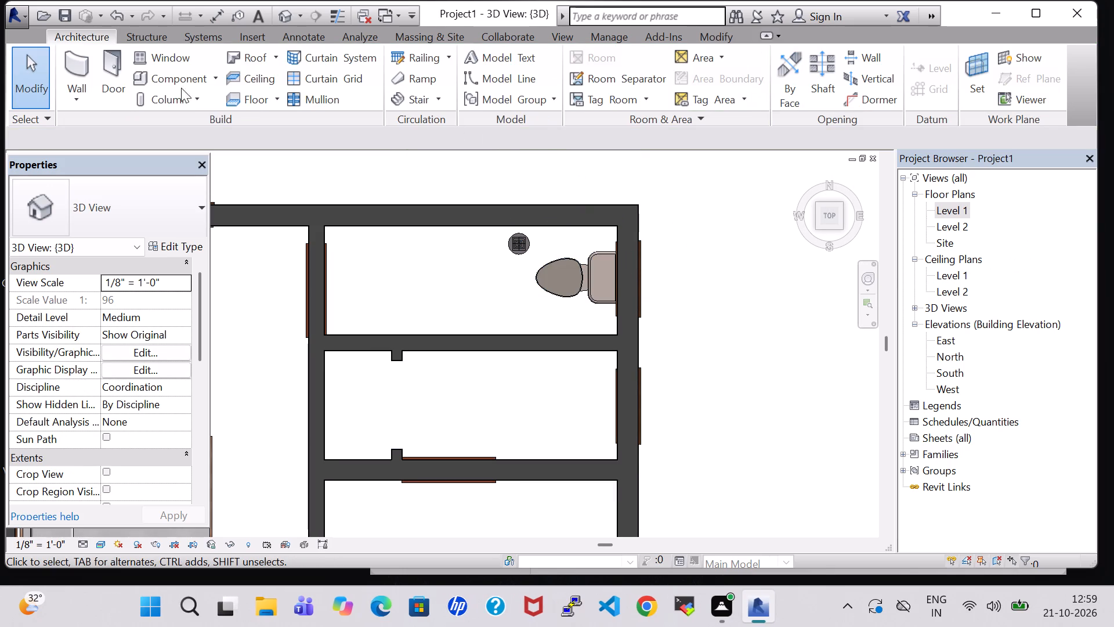
click(168, 85)
click(720, 78)
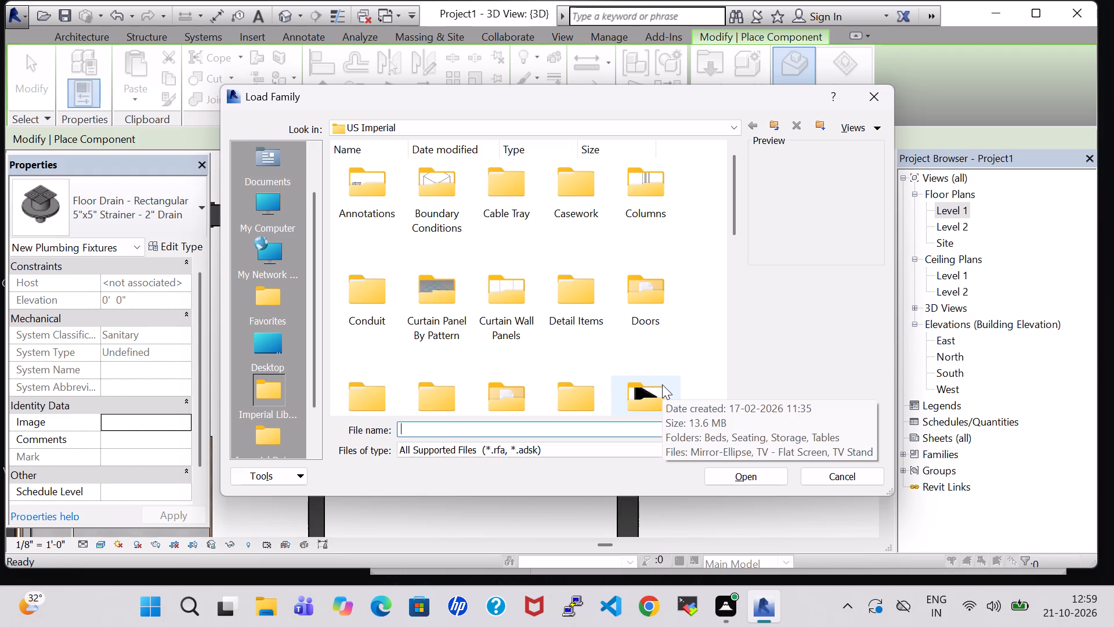
scroll(662, 384, down, 1)
click(631, 268)
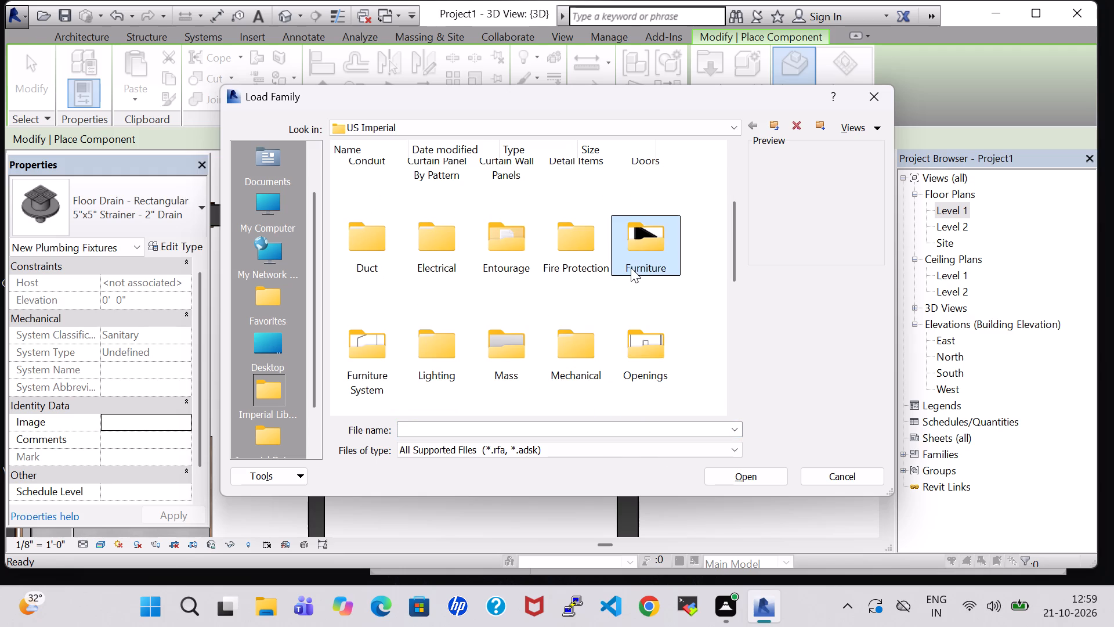
key(p)
double_click(515, 199)
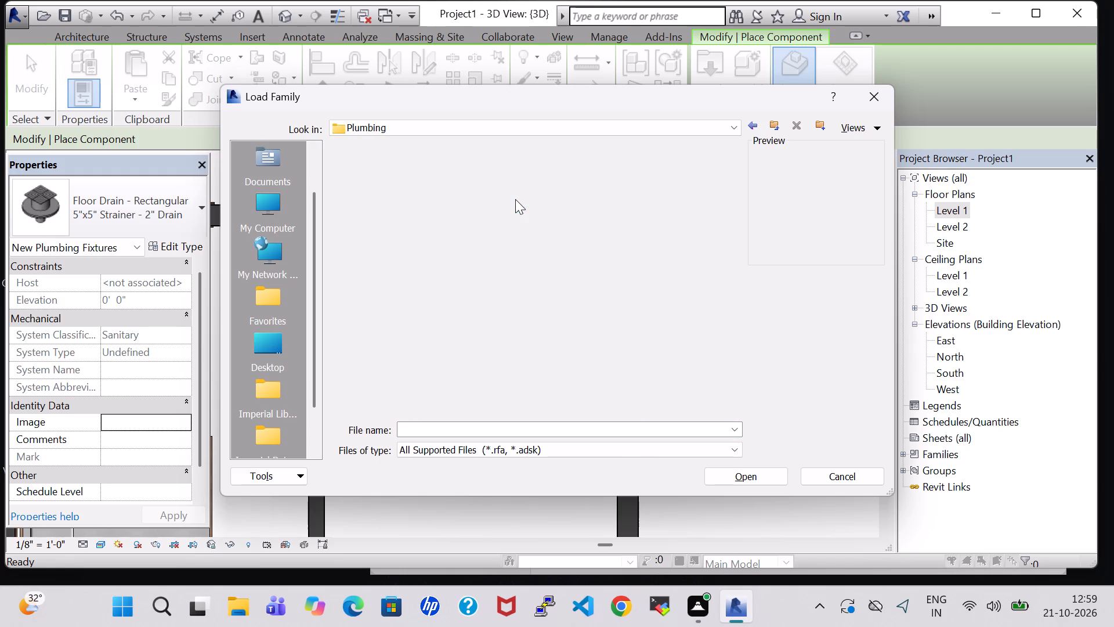
double_click(381, 188)
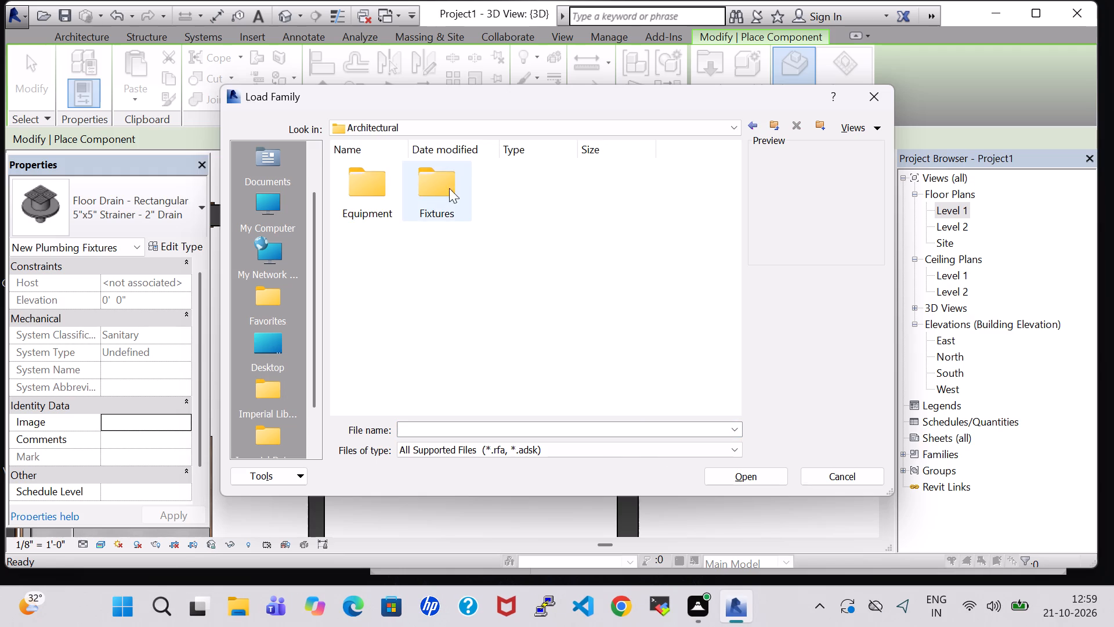
double_click(443, 189)
double_click(638, 191)
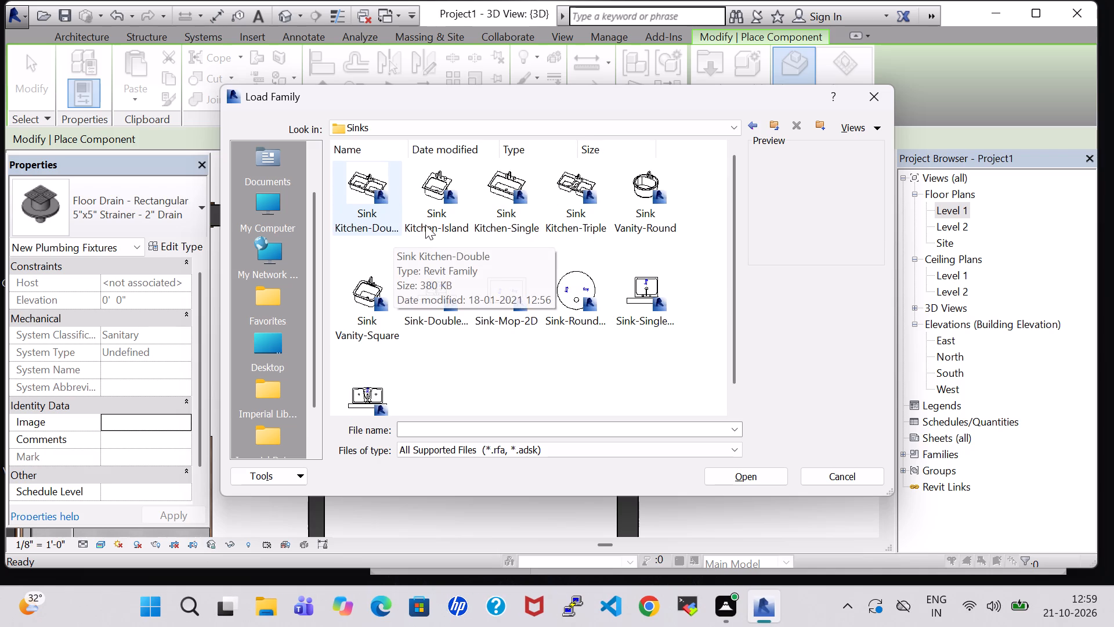
click(360, 293)
click(738, 472)
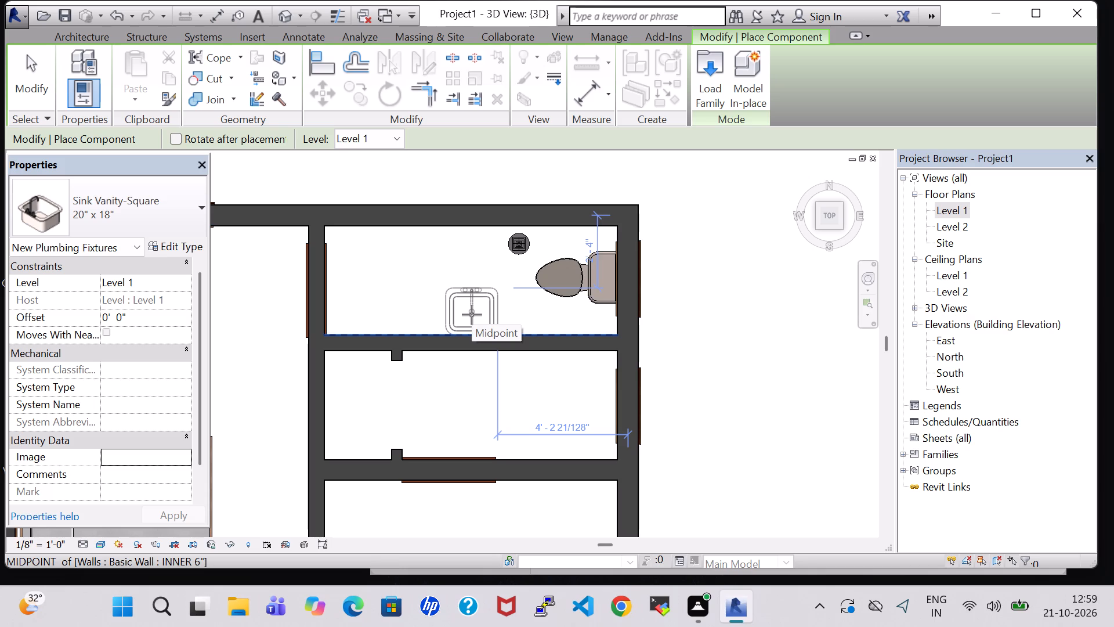
Place the 20" x 18" vanity sink in the upper-right bathroom, rotated so its faucet side sits against the lower partition.
key(space)
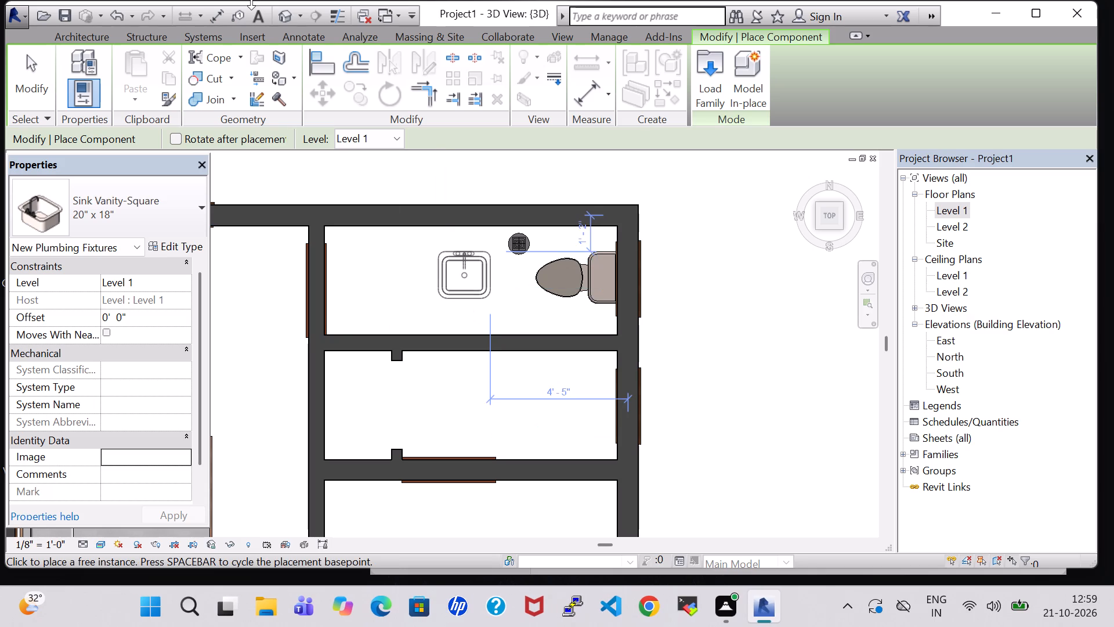
key(space)
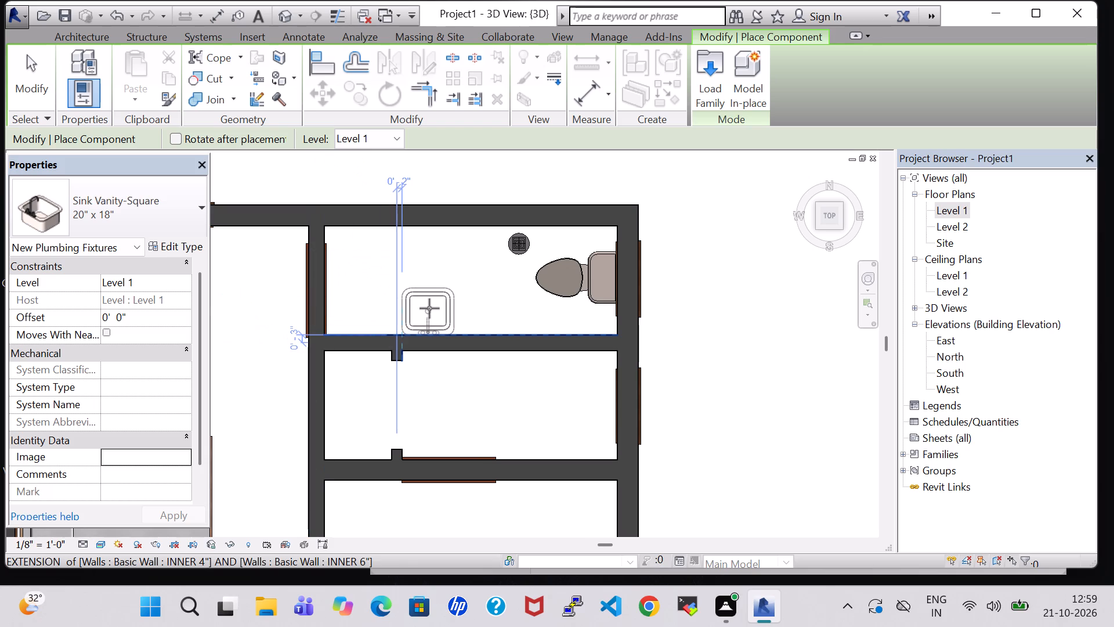
click(432, 308)
key(Escape)
key(Escape)
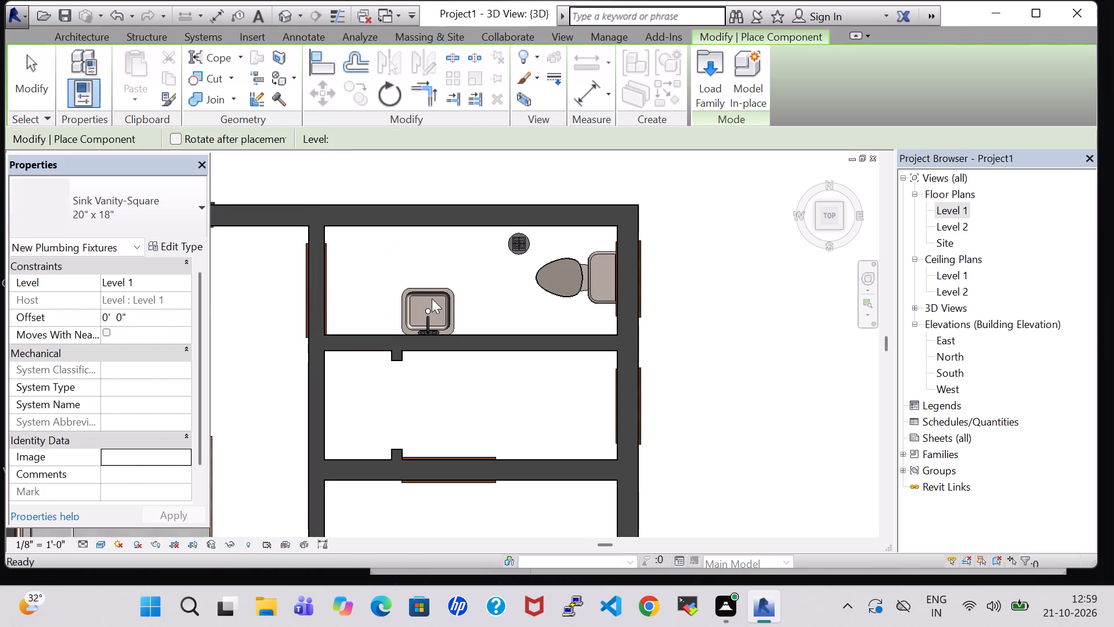
Nudge the vanity sink five steps along the partition towards the toilet side.
click(432, 304)
key(Right)
key(Right)
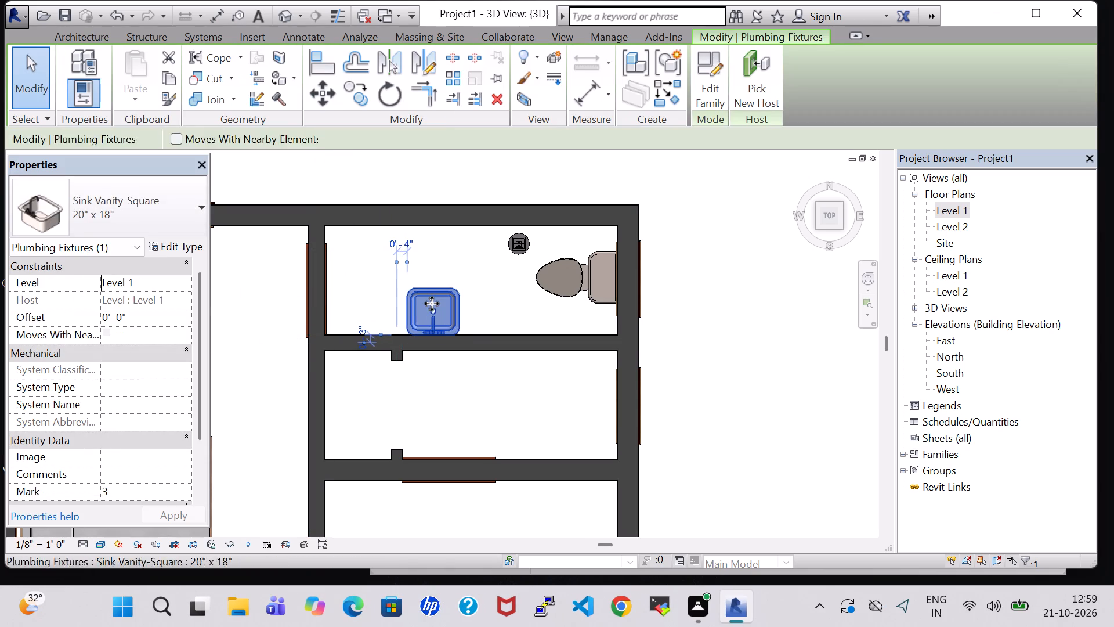
key(Right)
key(Right)
key(Right)
click(751, 325)
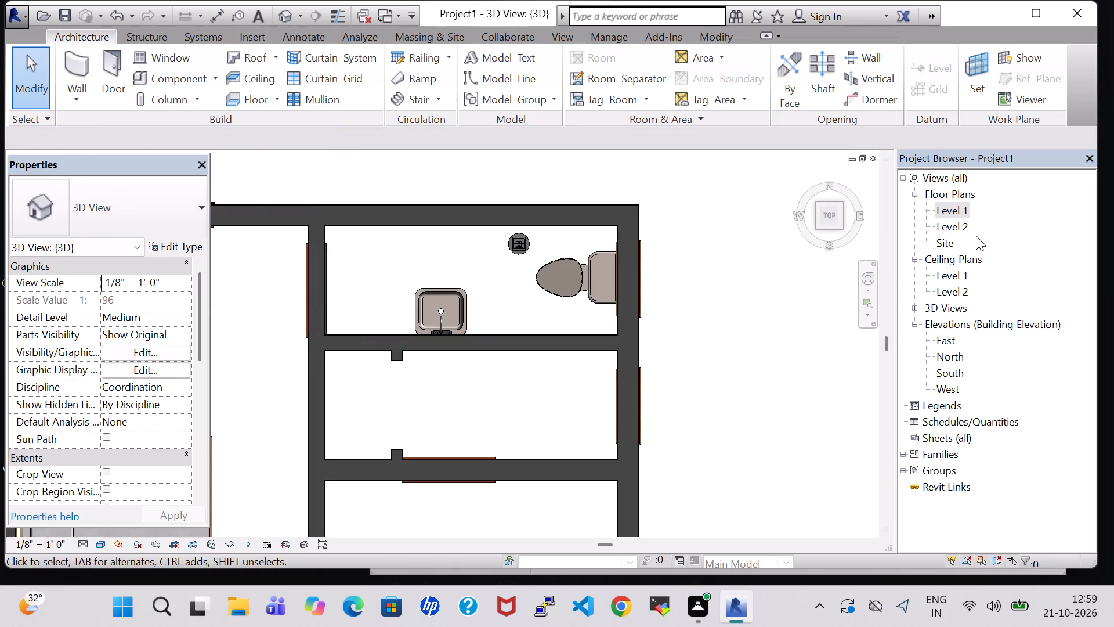
Return to the Level 1 floor plan and nudge the vanity sink one more step away from the bathroom door.
double_click(952, 209)
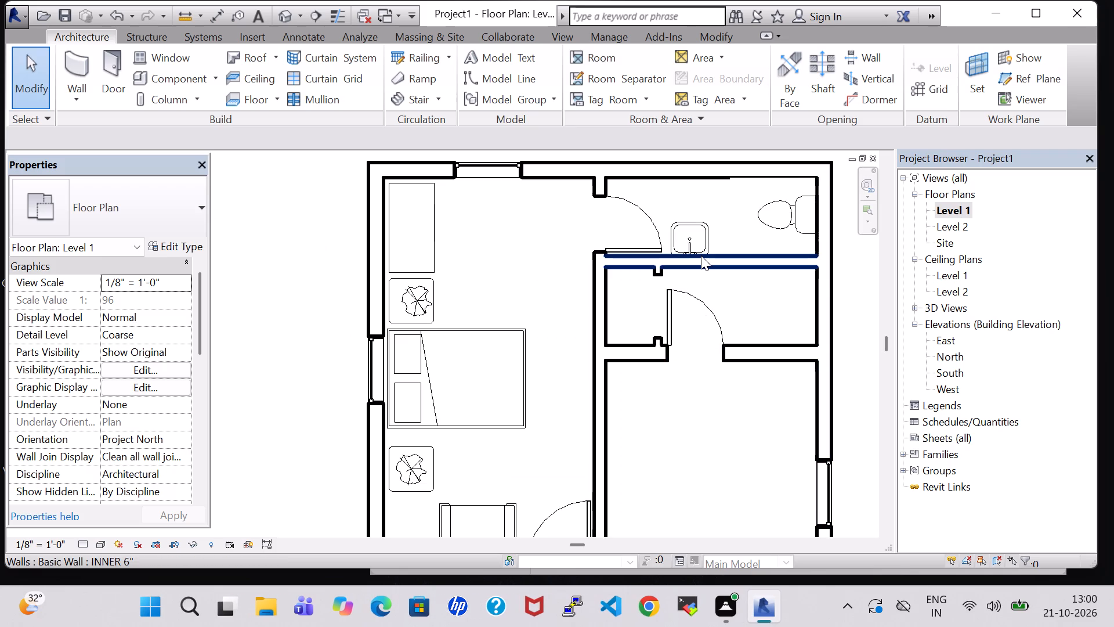
key(Right)
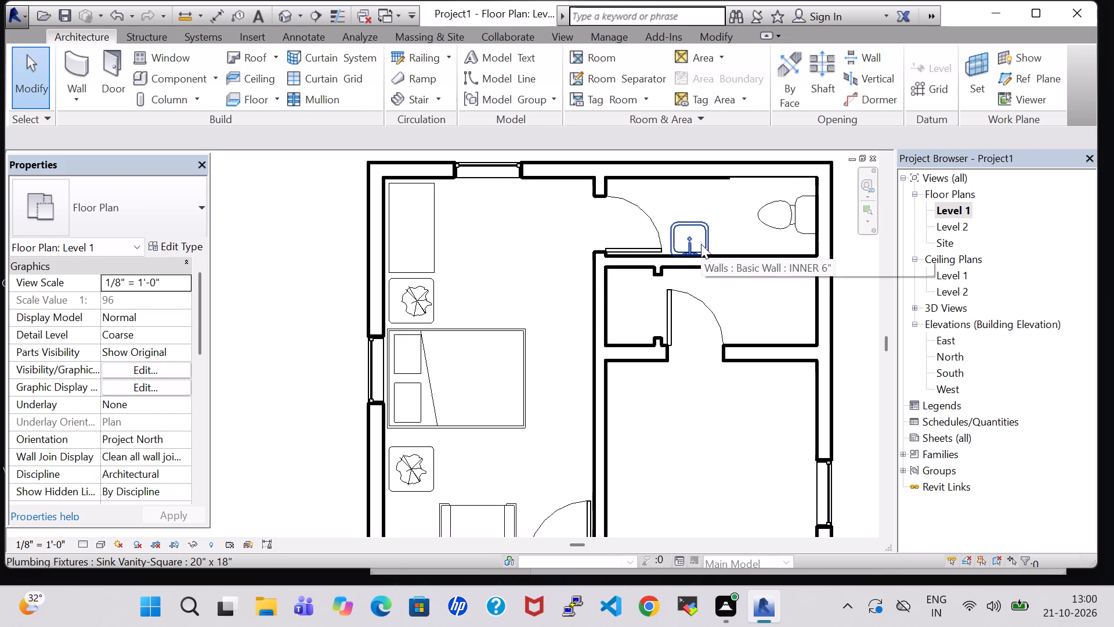
click(701, 244)
key(Right)
click(729, 399)
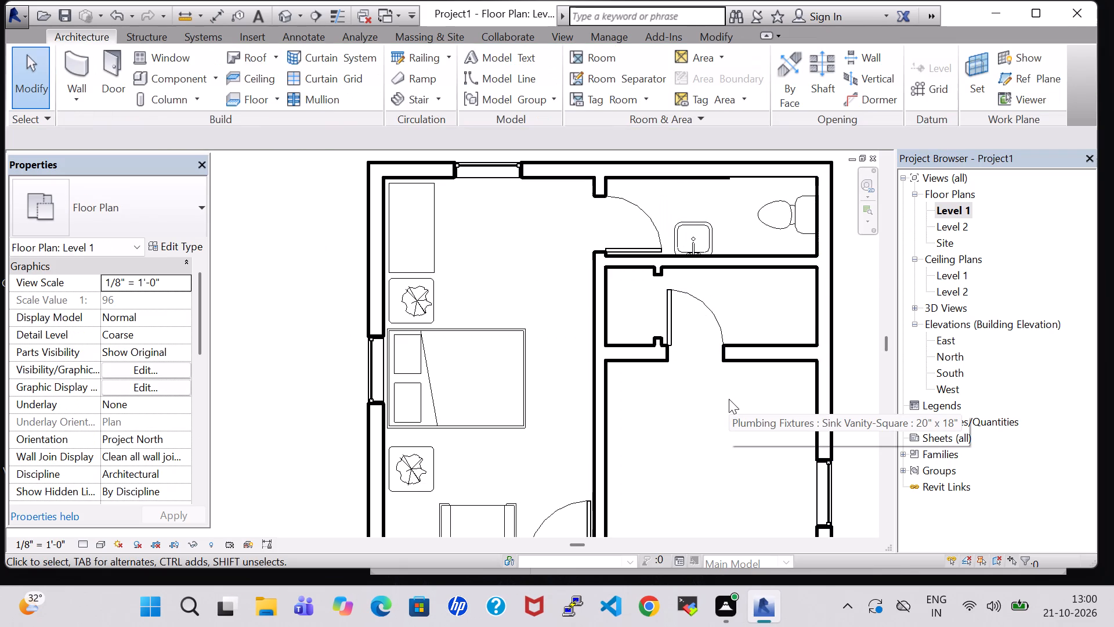
Place a similar Toilet-Domestic-3D in the lower bathroom, rotated with its tank against the outer wall, aligned below the existing toilet.
scroll(729, 402, down, 1)
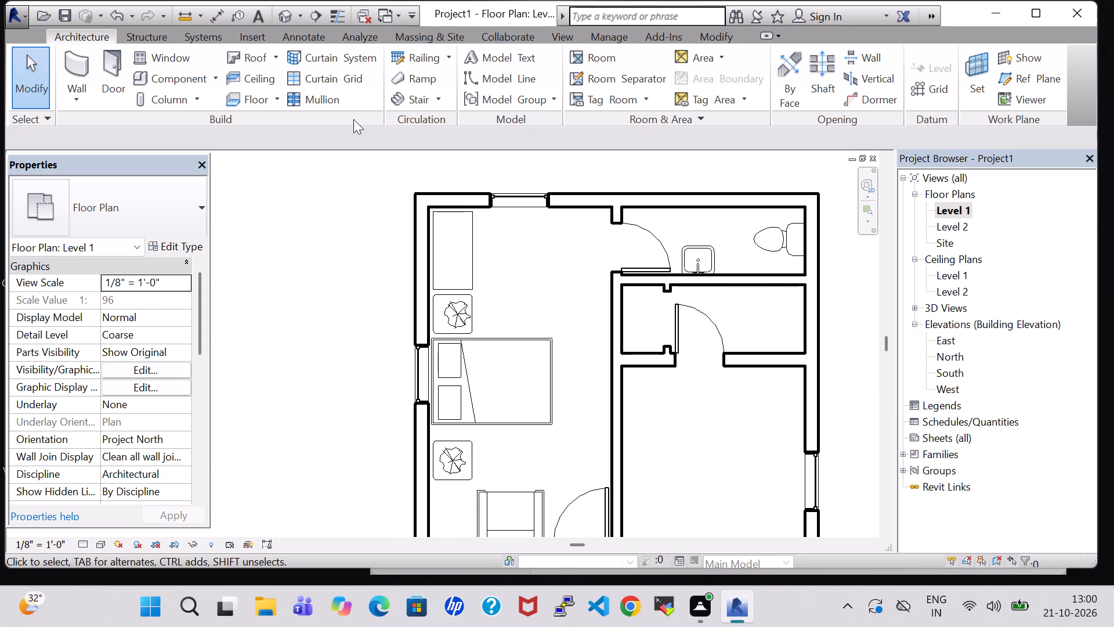
click(777, 252)
right_click(777, 252)
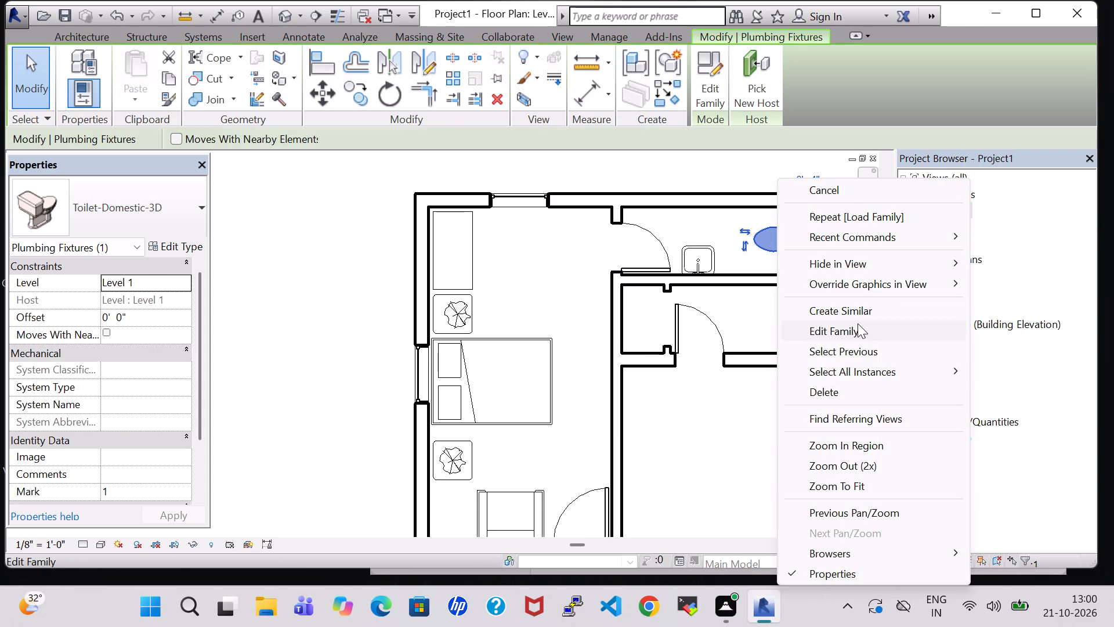
click(860, 319)
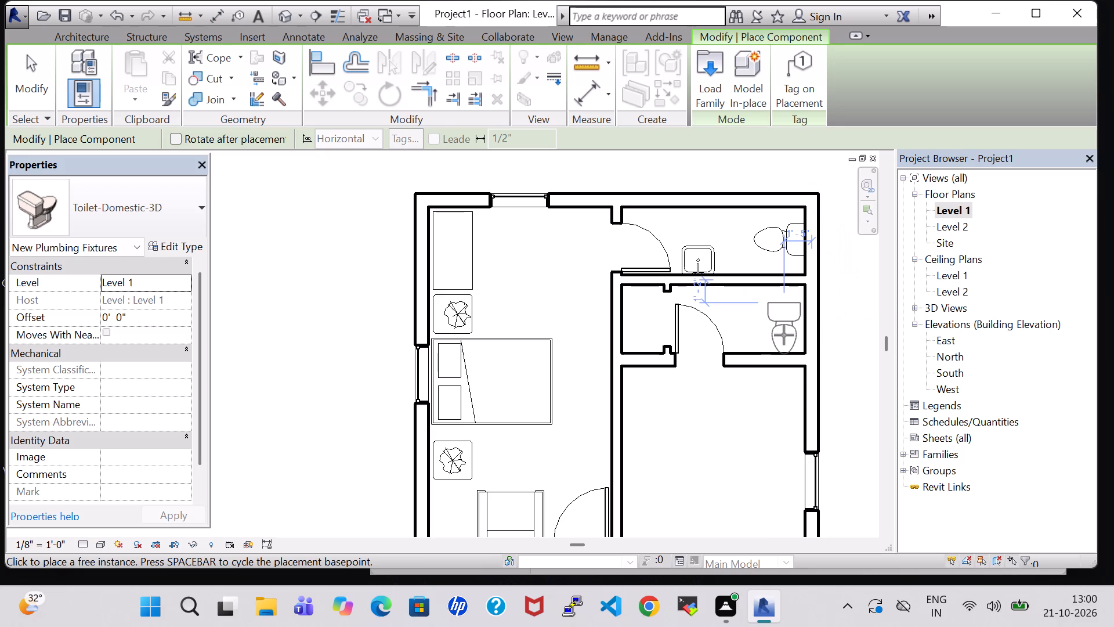
key(space)
key(space)
key(space)
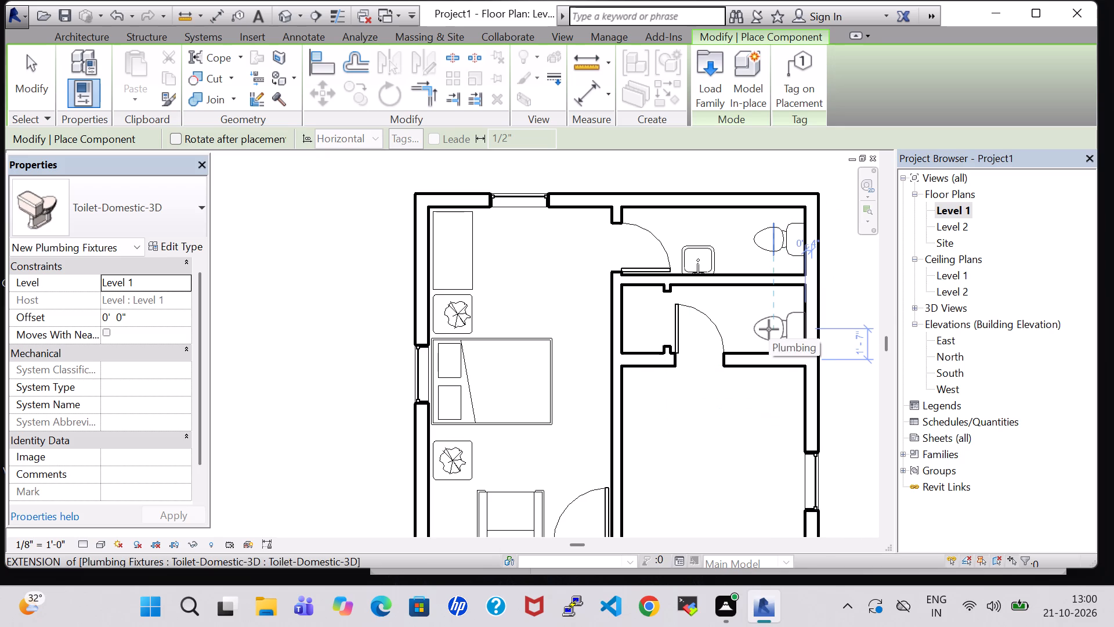
click(768, 320)
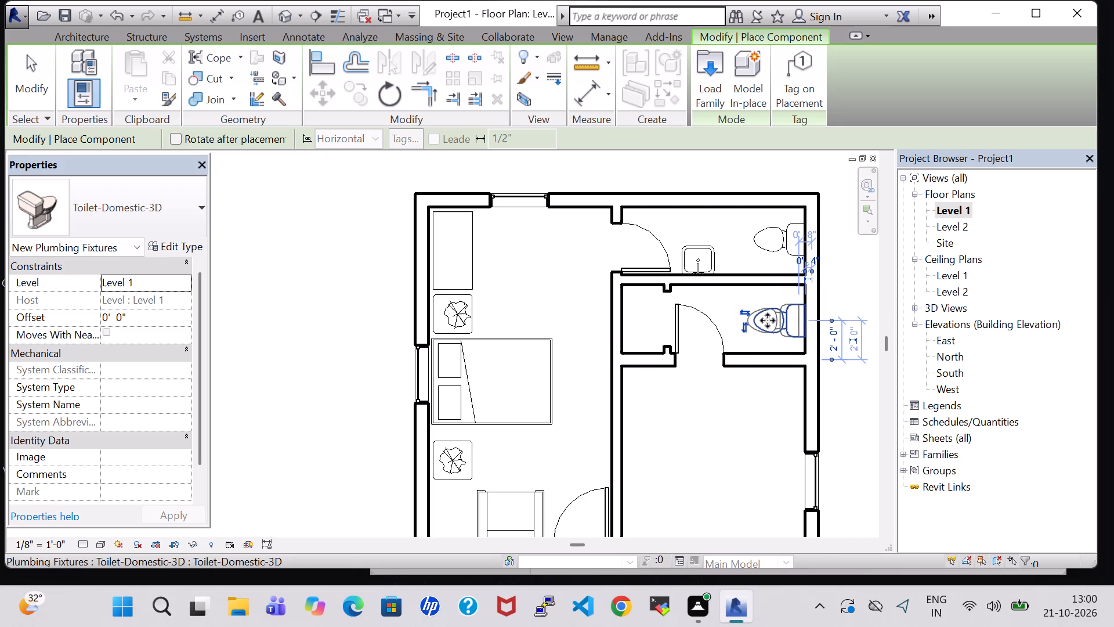
key(Escape)
key(Escape)
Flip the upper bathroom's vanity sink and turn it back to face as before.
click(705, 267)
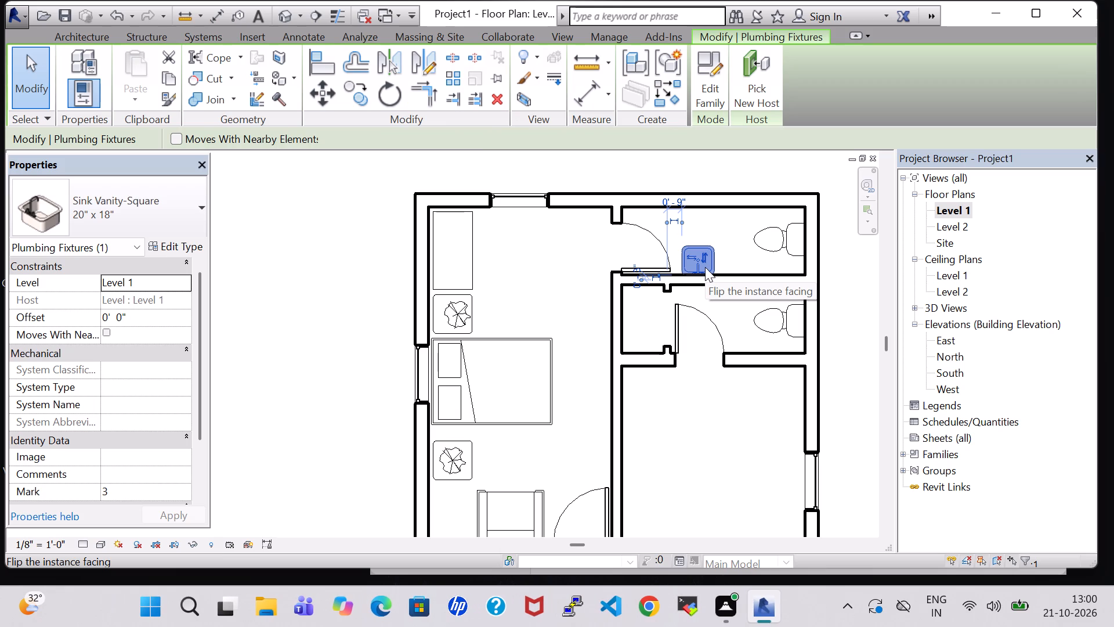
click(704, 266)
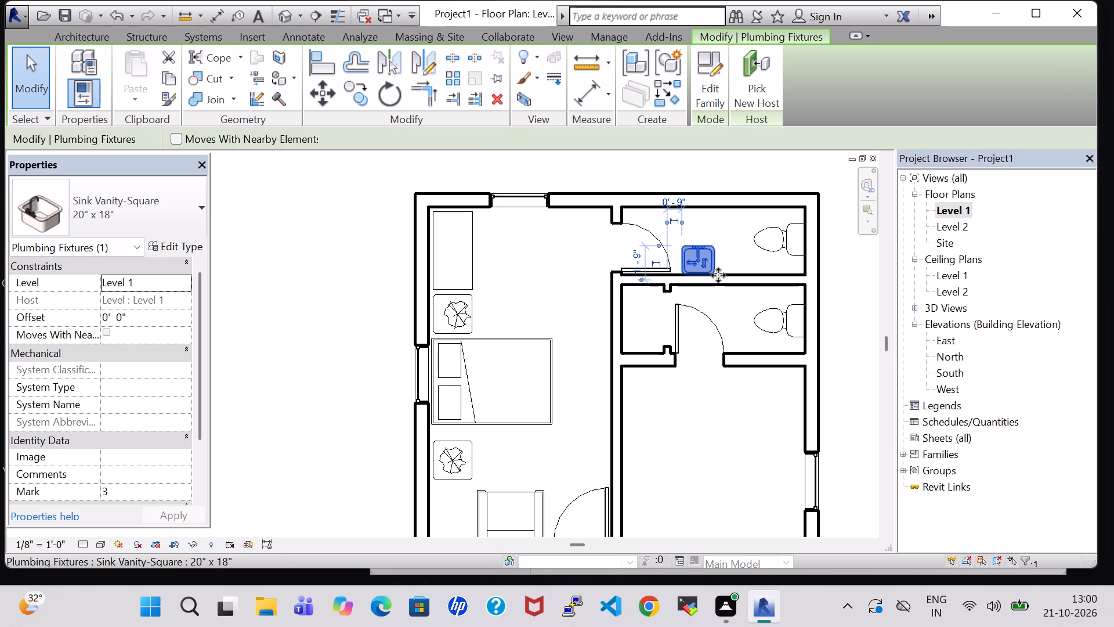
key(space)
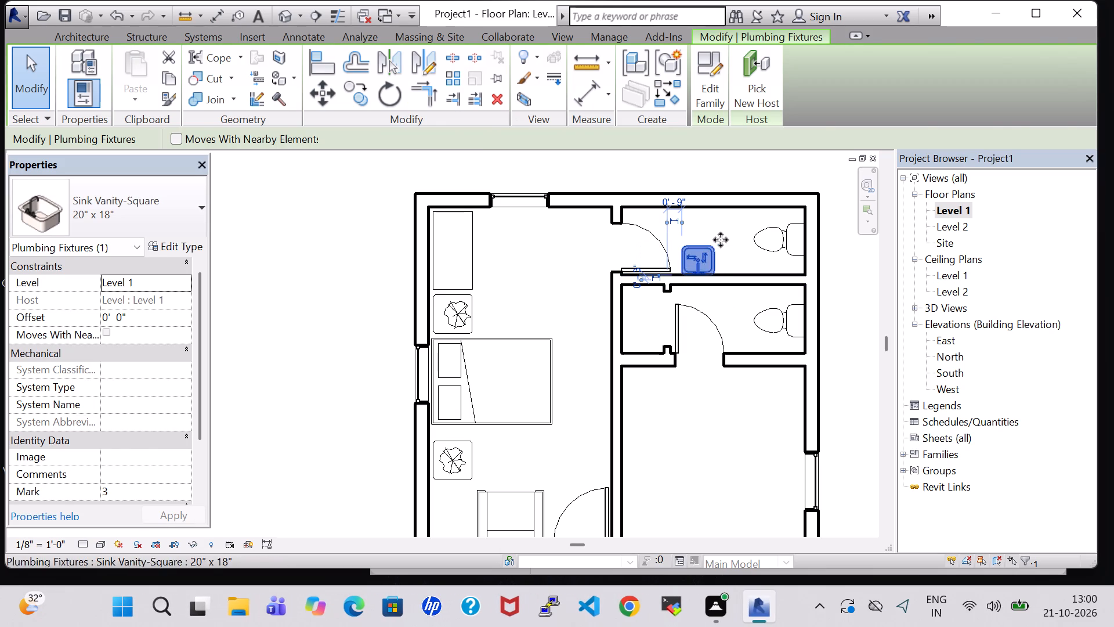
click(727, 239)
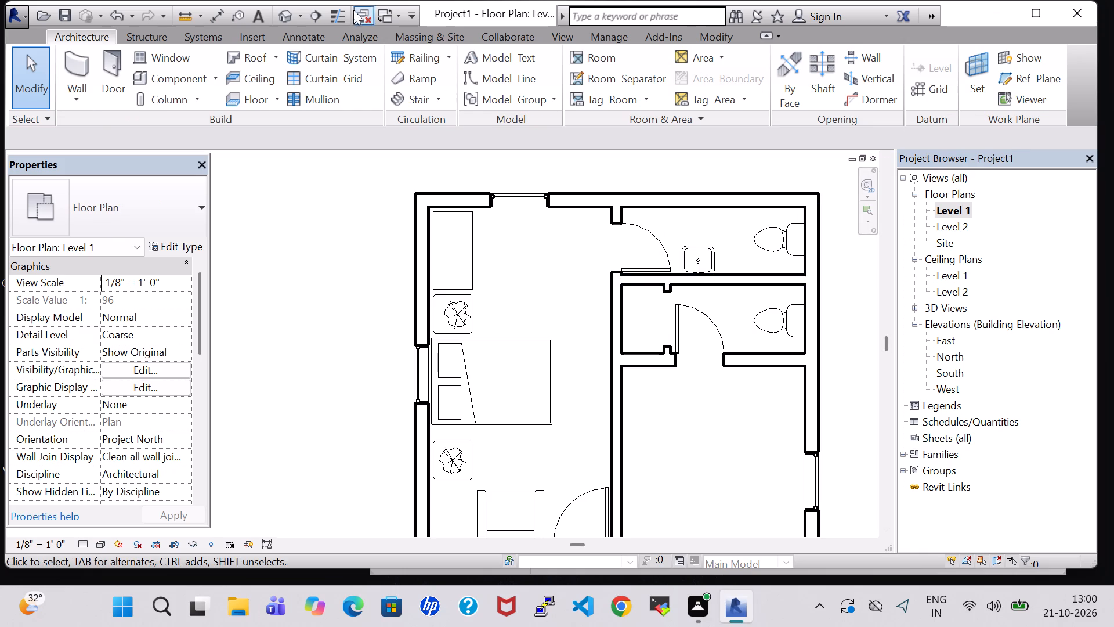
In the 3D view, place a similar 5"x5" Strainer - 2" Drain floor drain on the Level 1 work plane beside the lower bathroom's toilet.
click(292, 10)
click(519, 252)
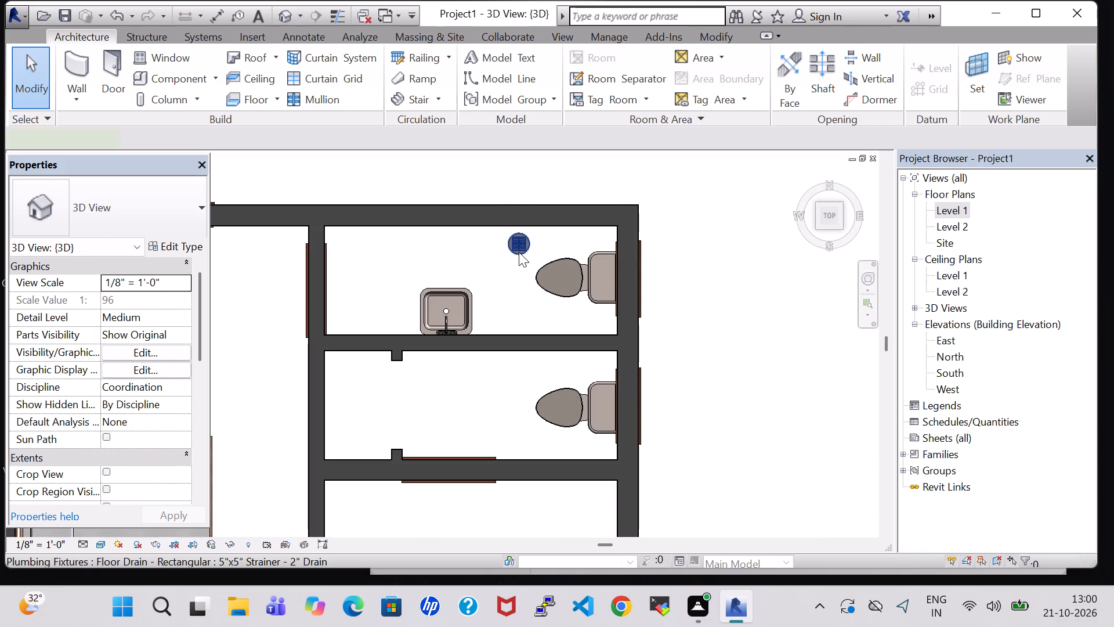
right_click(519, 250)
click(591, 312)
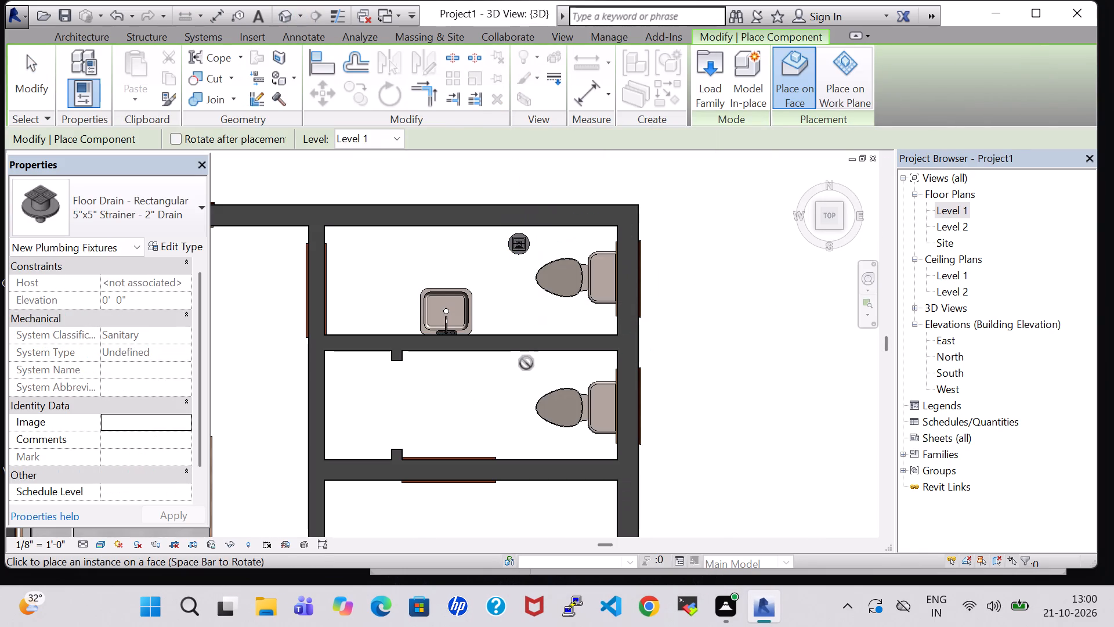
click(853, 67)
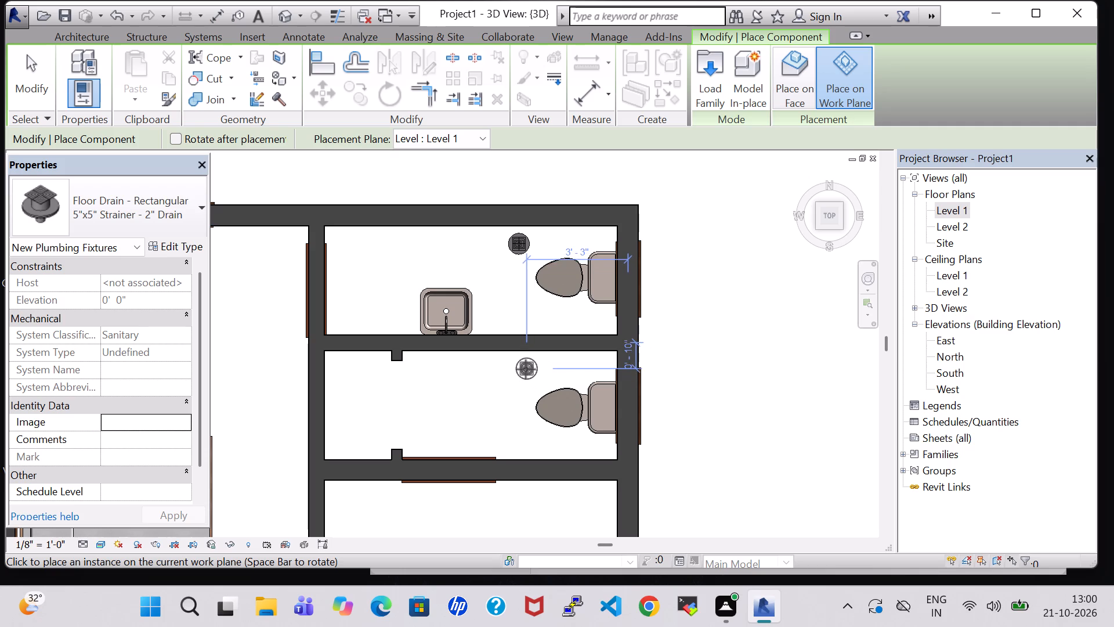
click(526, 369)
key(Escape)
key(Escape)
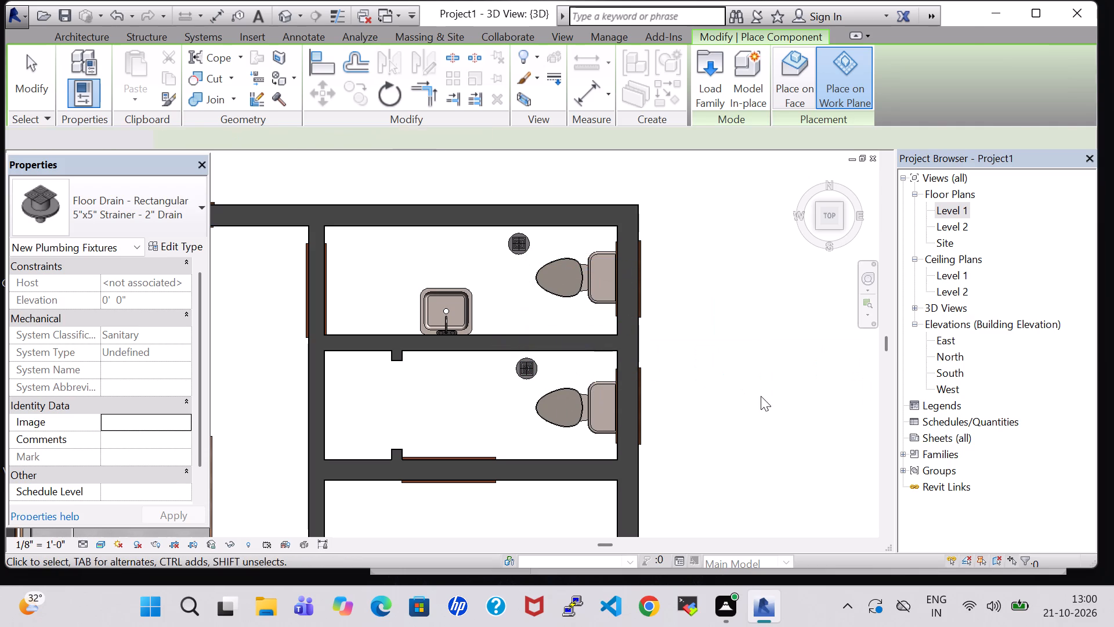
Return to the Level 1 floor plan.
click(954, 219)
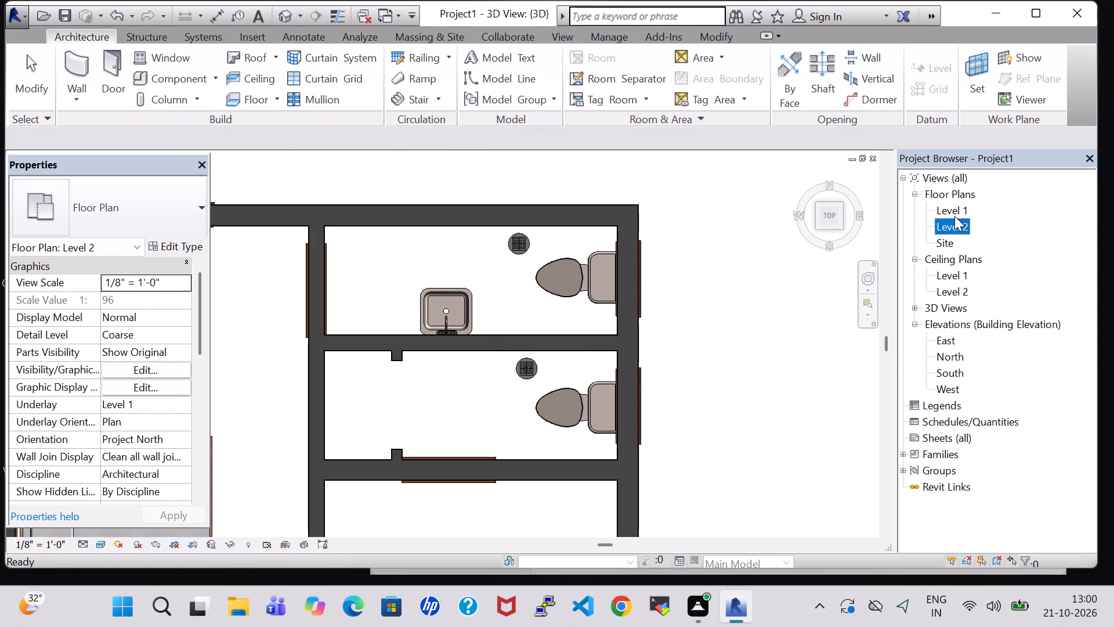
double_click(953, 207)
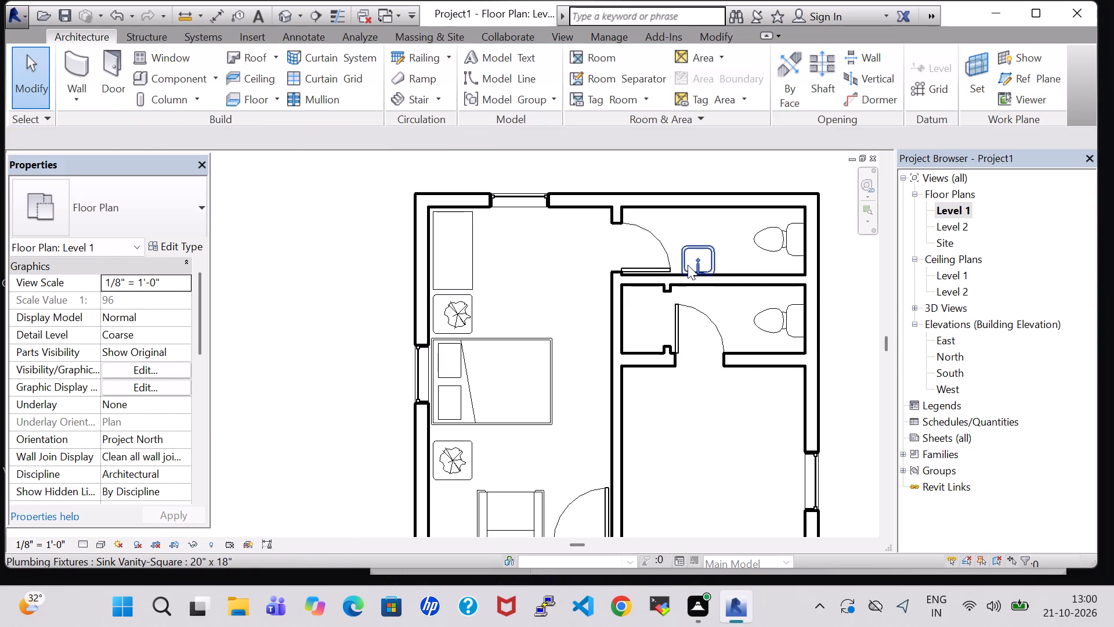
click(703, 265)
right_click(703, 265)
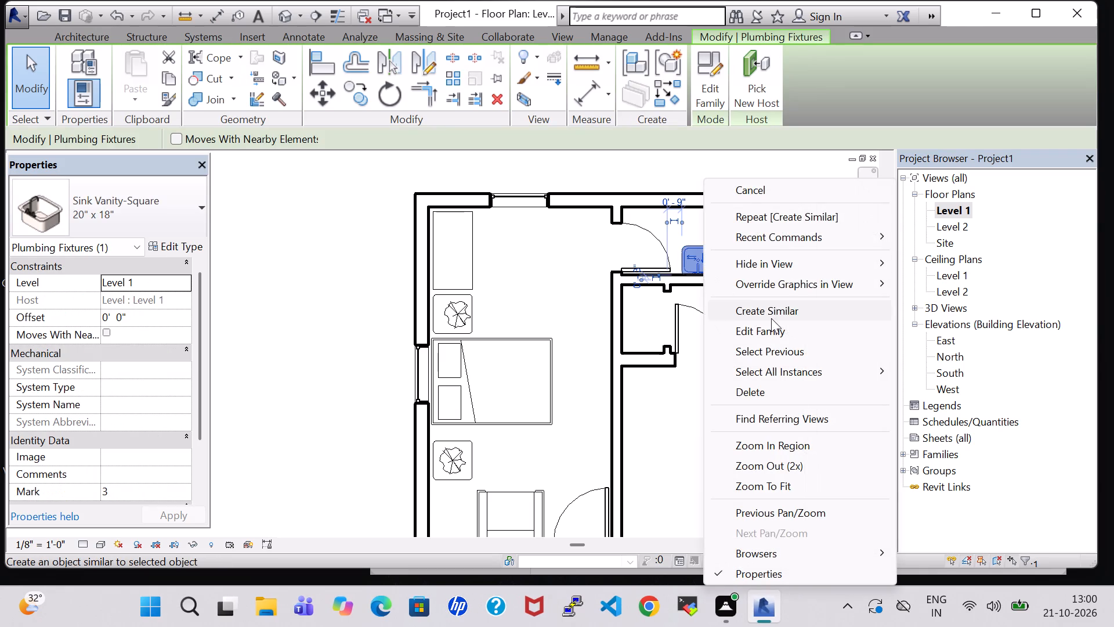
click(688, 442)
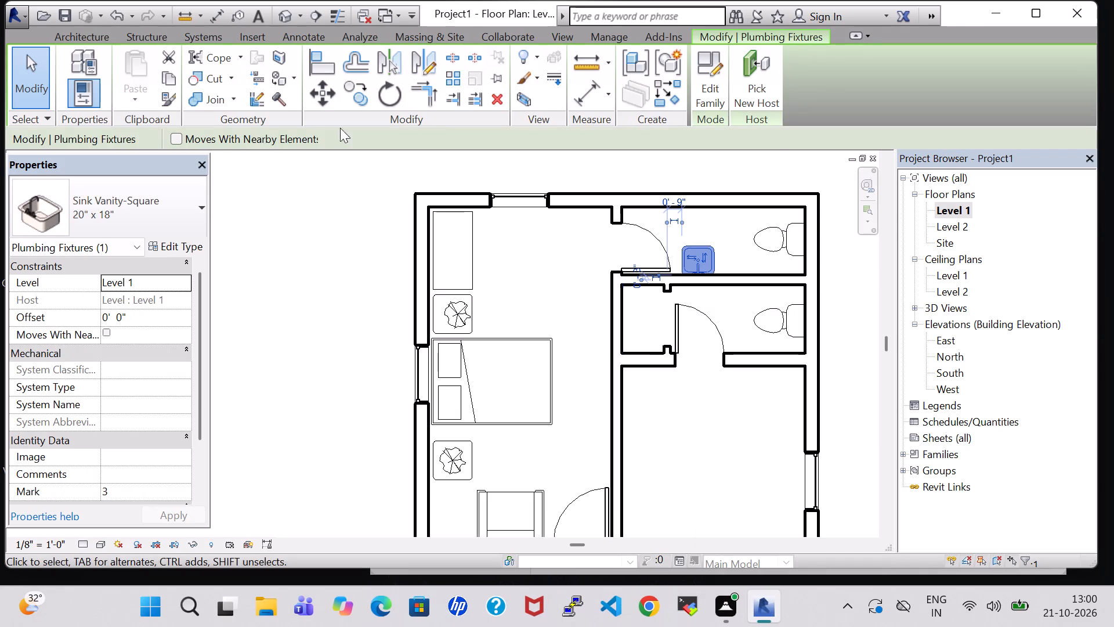
Load the Sink Vanity-Round family from the Sinks folder under Plumbing, Architectural, Fixtures.
click(78, 39)
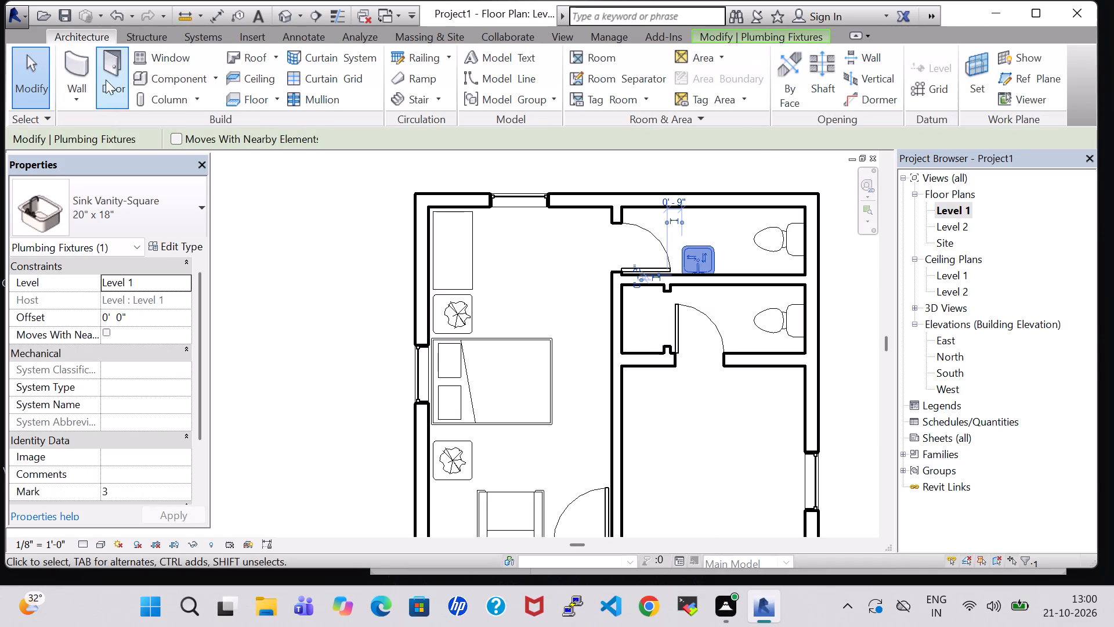
click(173, 81)
click(719, 83)
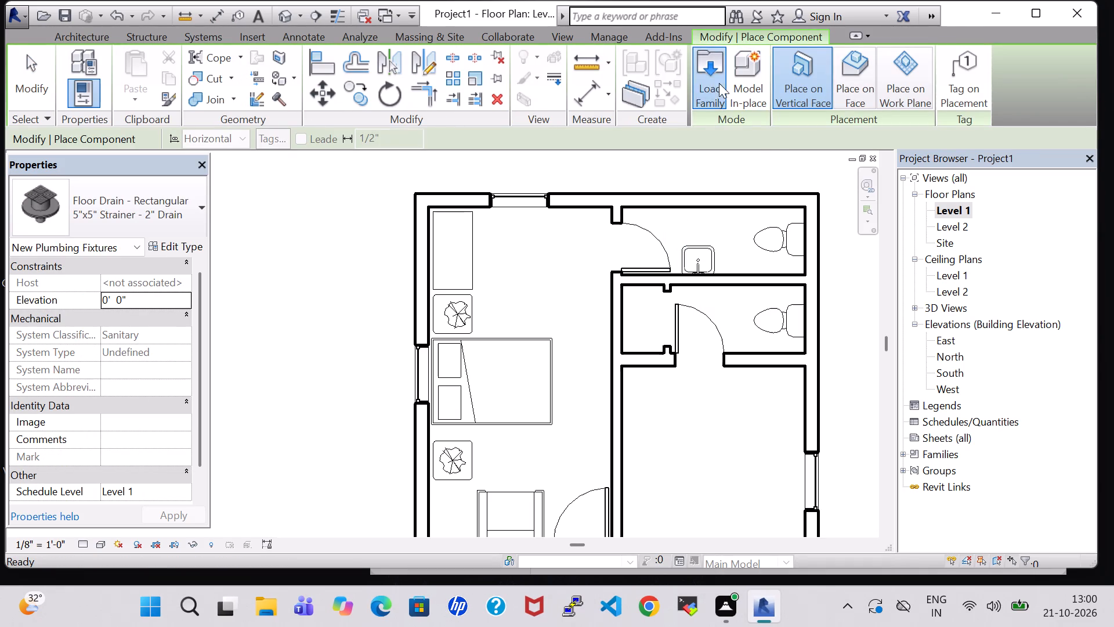
click(659, 392)
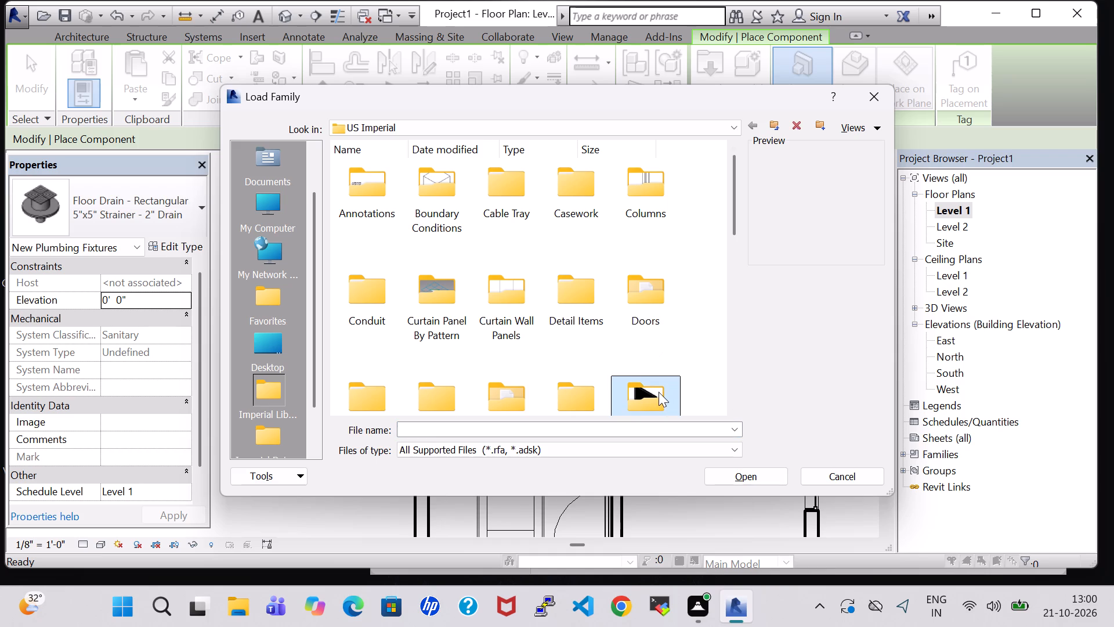
key(p)
double_click(490, 192)
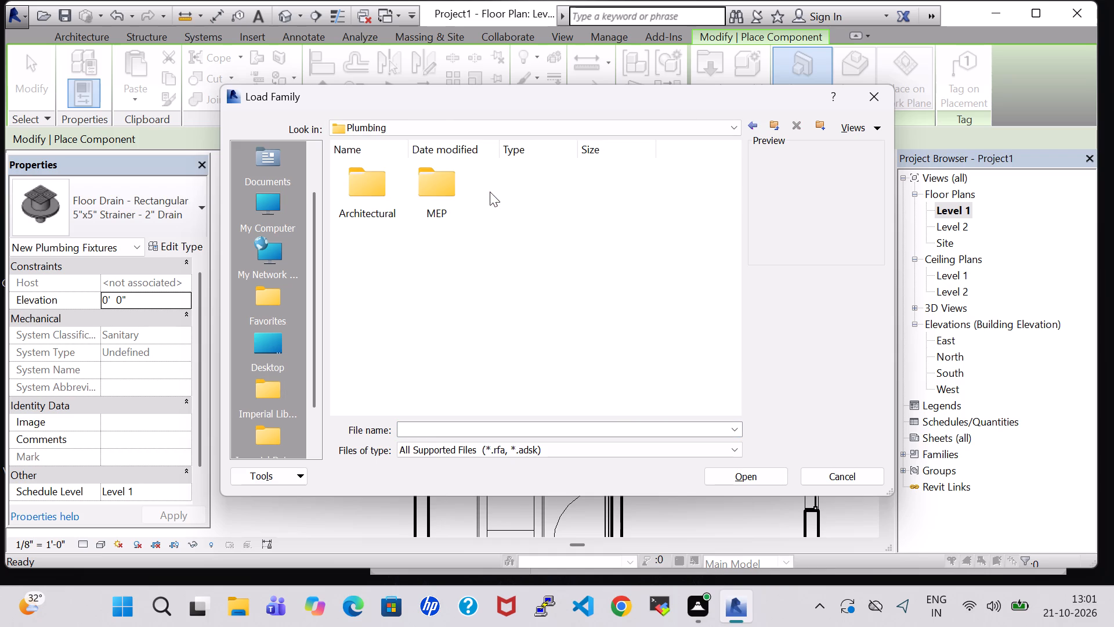
double_click(363, 188)
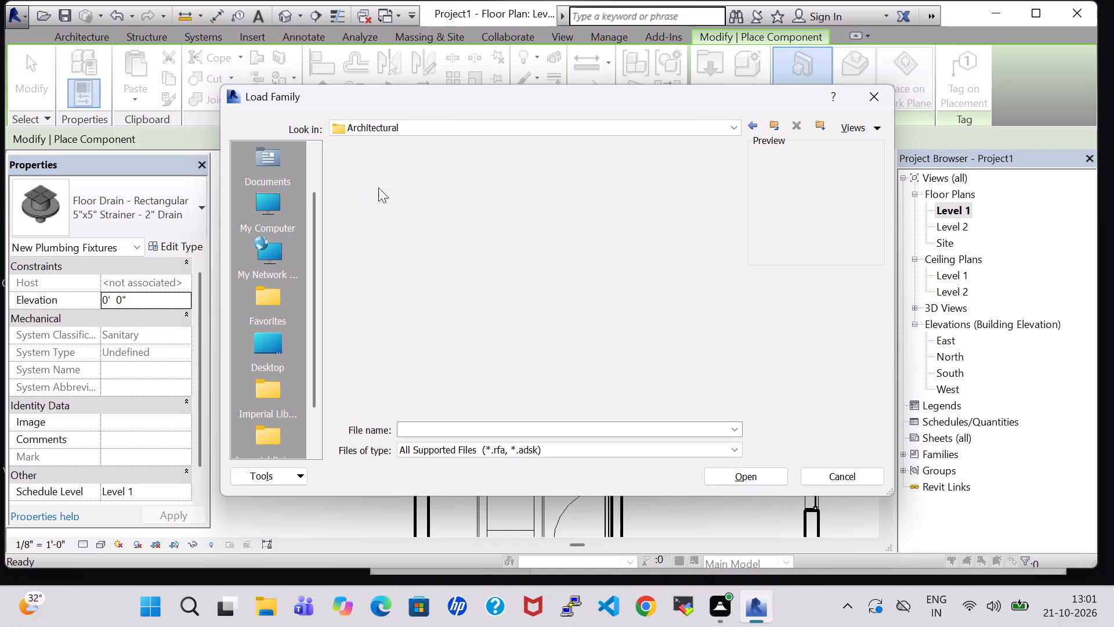
double_click(459, 185)
double_click(627, 193)
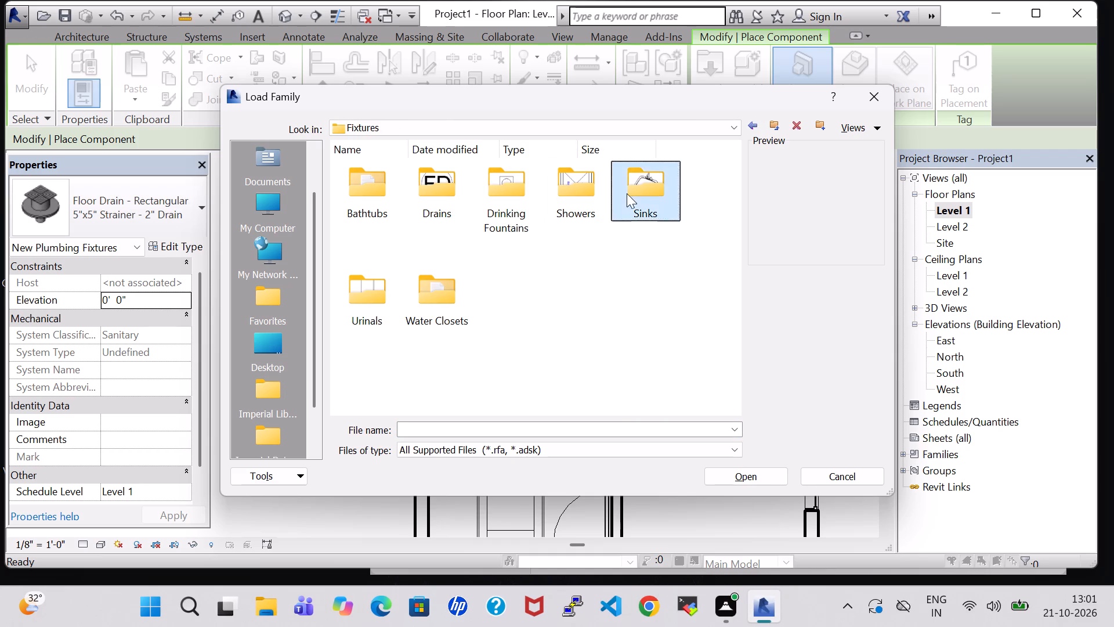
click(632, 201)
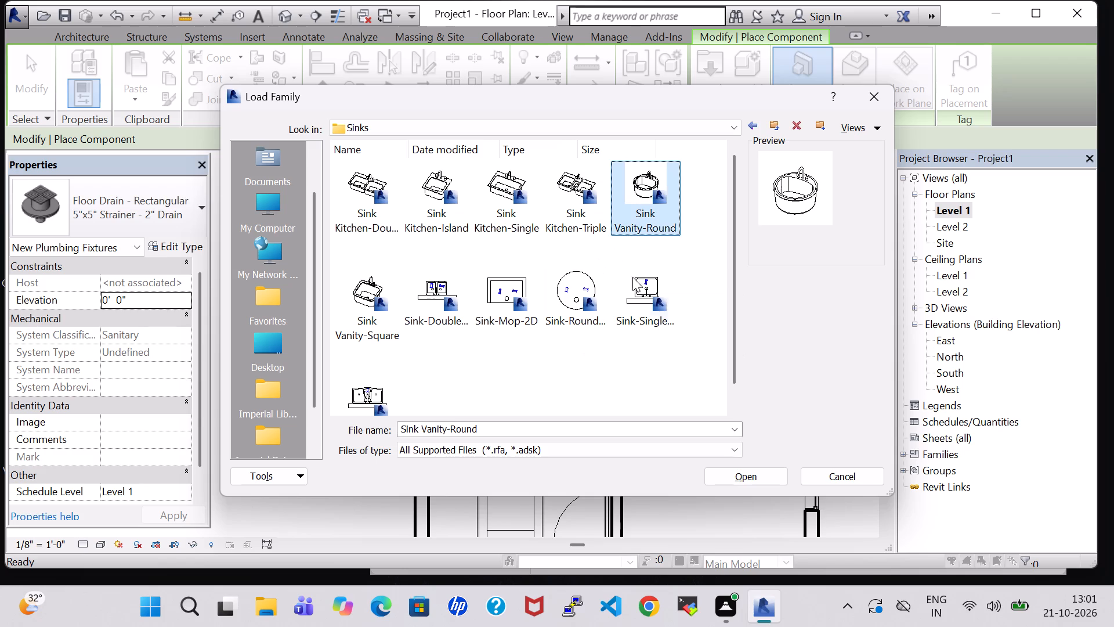
click(744, 470)
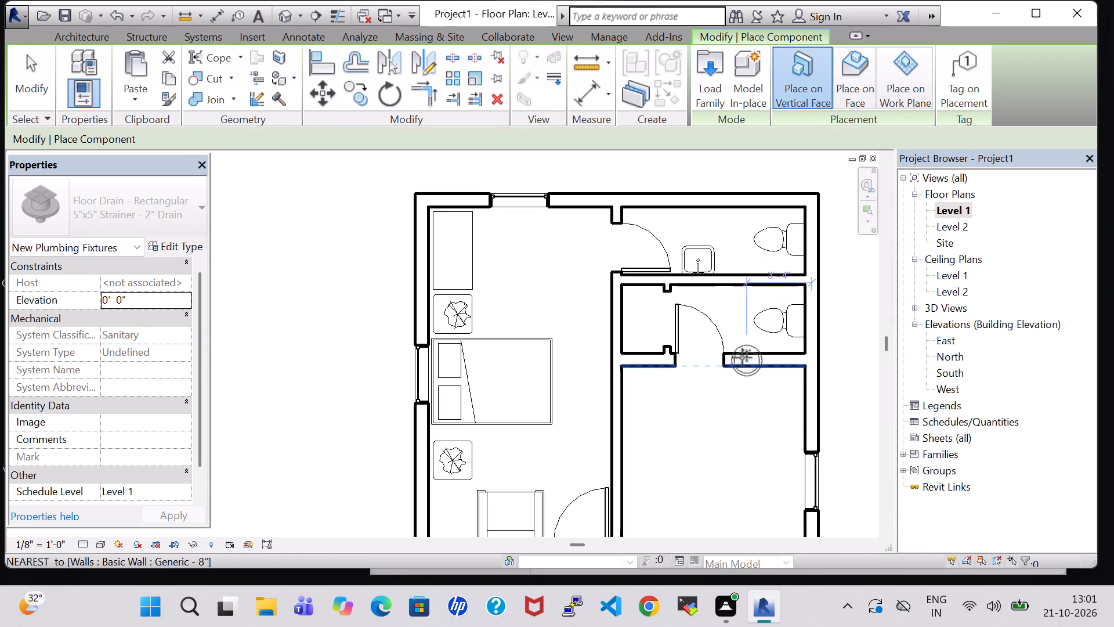
Place the 19" x 19" round vanity sink in the lower bathroom, rotated so its faucet side sits against the partition between the bathrooms.
key(space)
key(space)
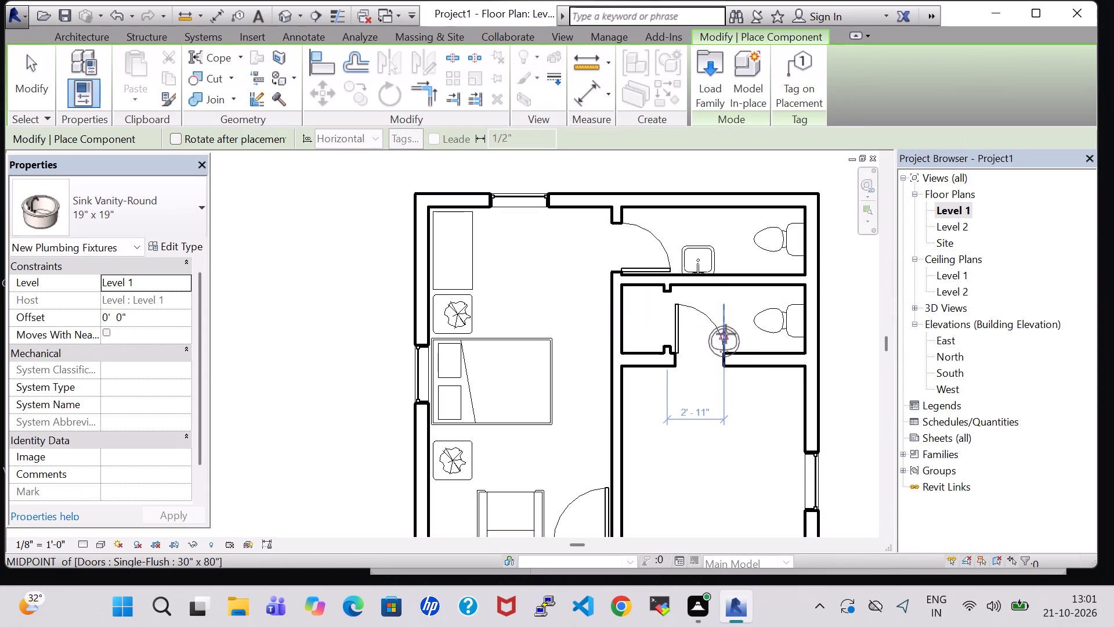
scroll(737, 335, up, 3)
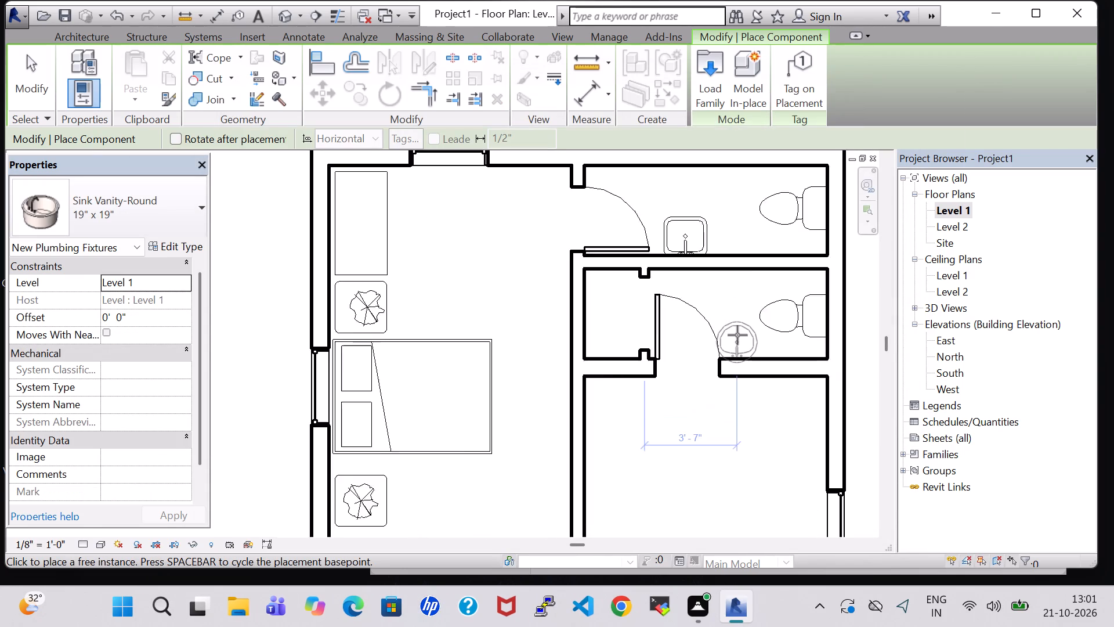
scroll(737, 335, up, 3)
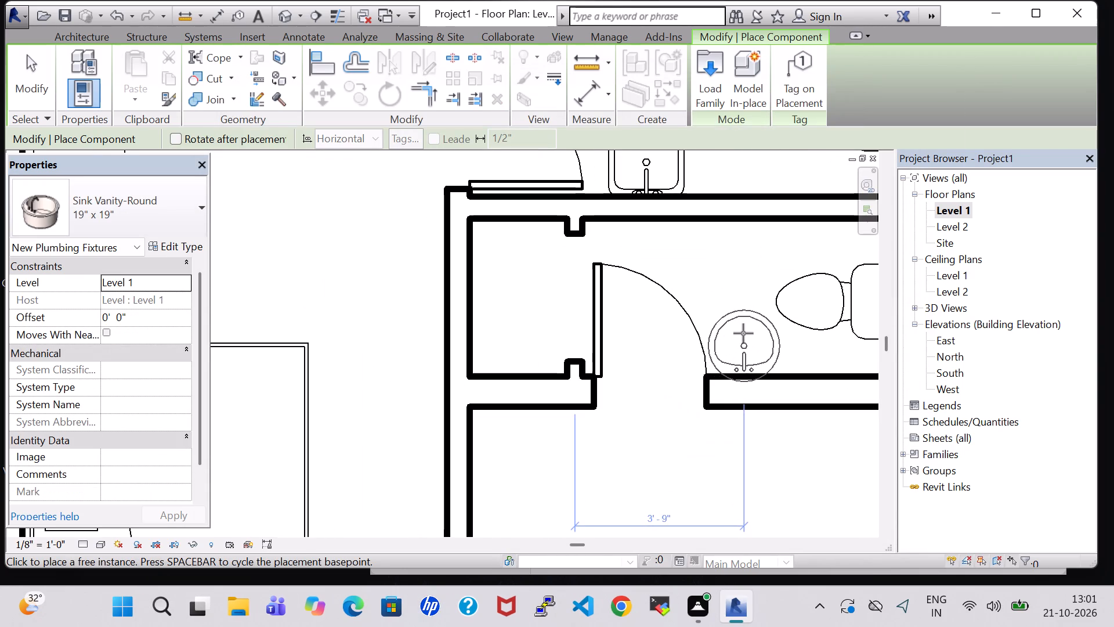
key(space)
key(space)
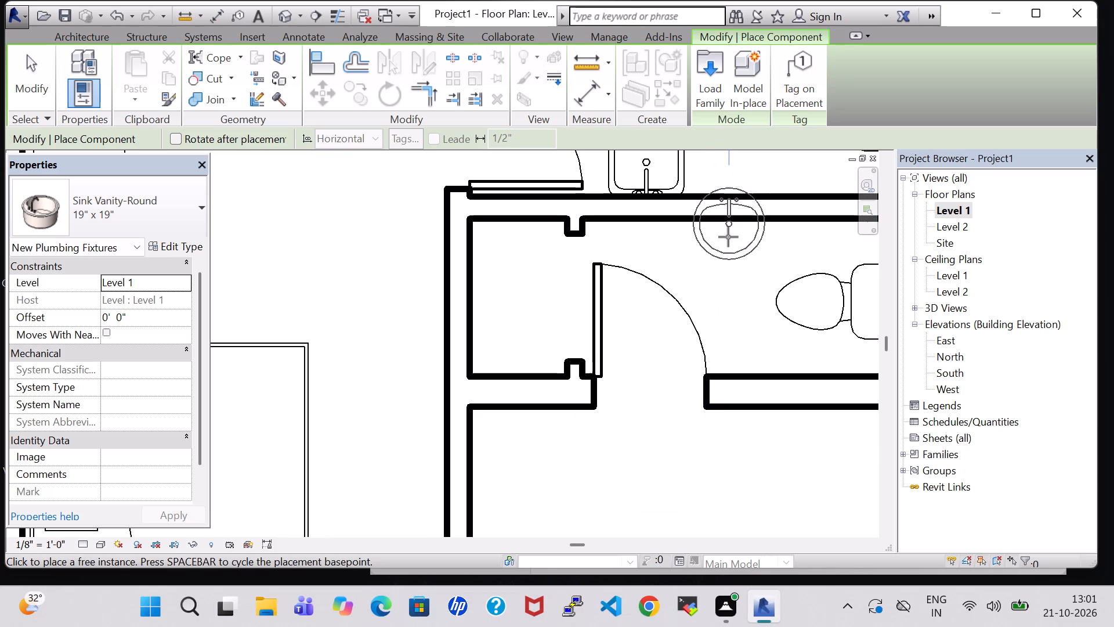
click(726, 266)
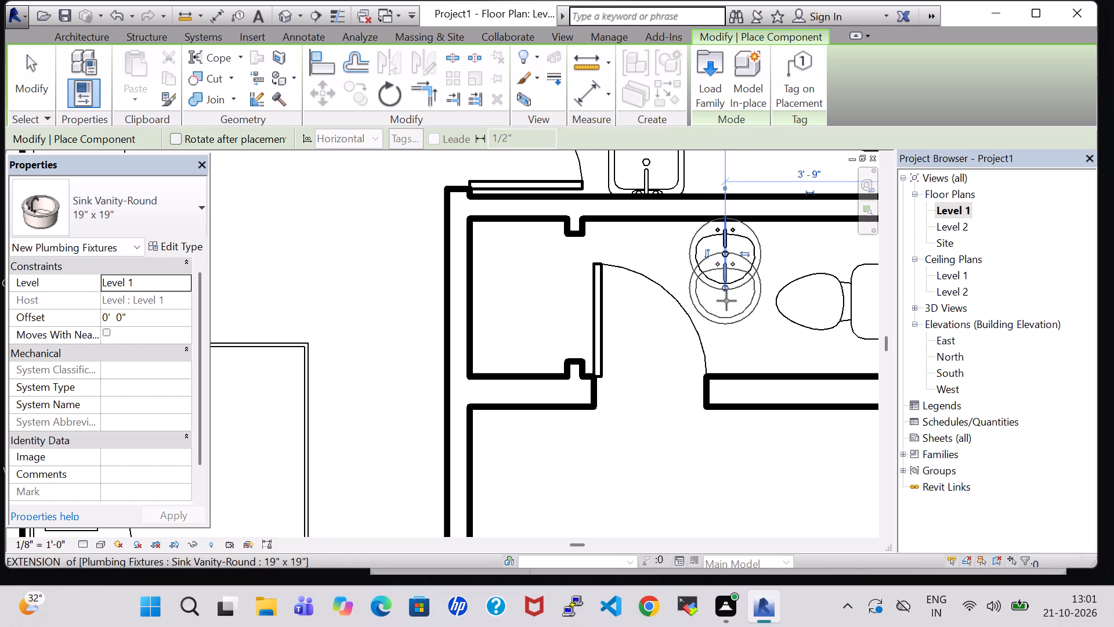
key(Escape)
key(Escape)
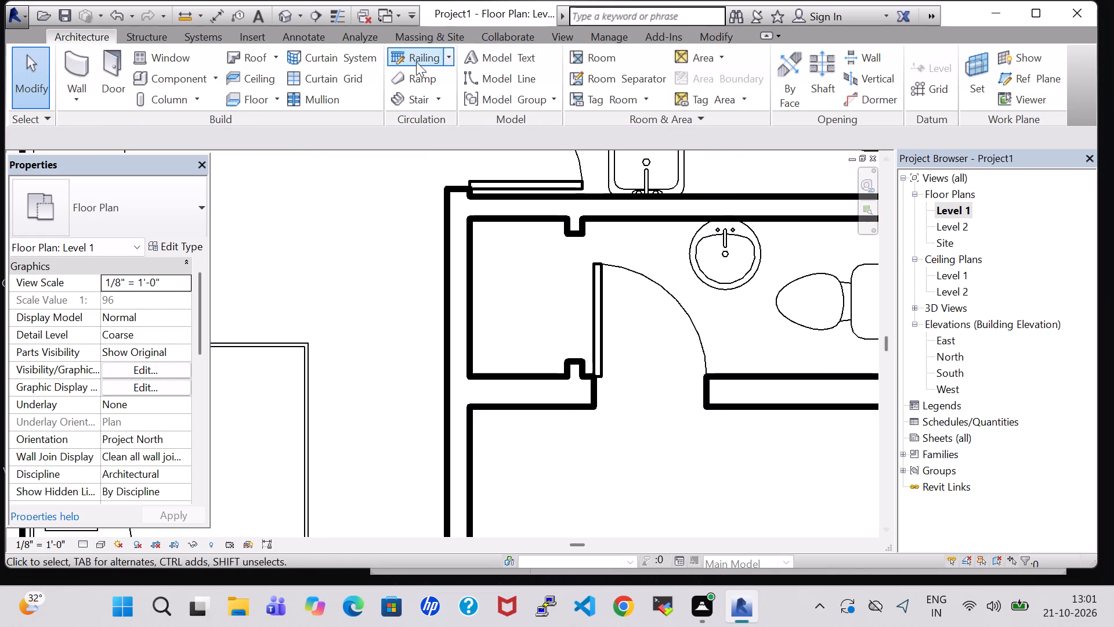
In the 3D view, nudge the round vanity sink 18 steps away from the floor drain, to about 5' 7" from the outer wall.
click(283, 11)
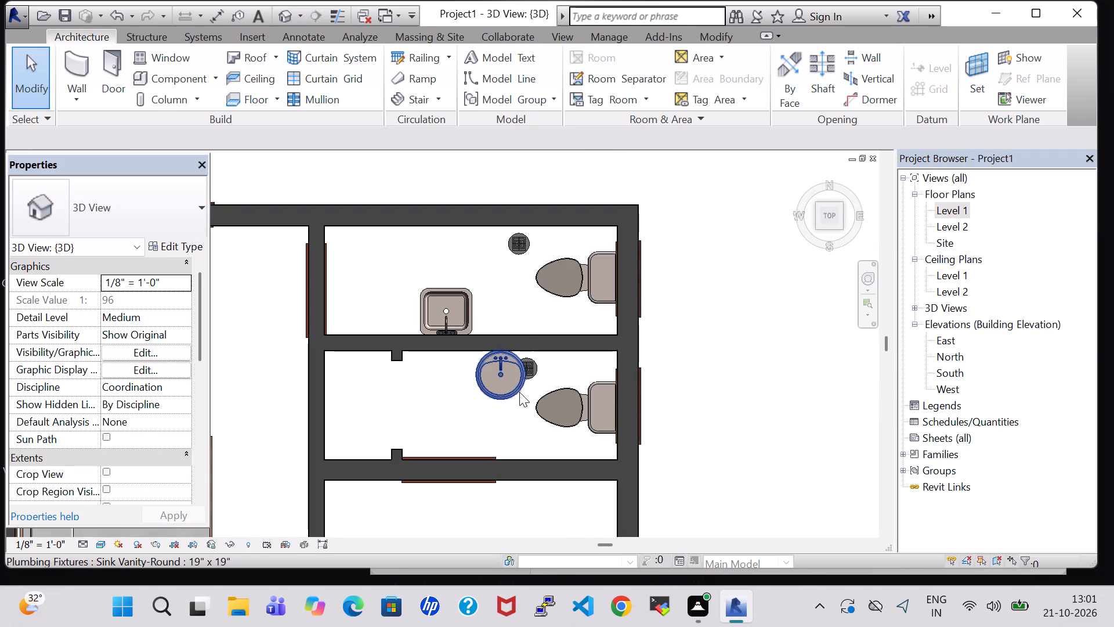
middle_drag(510, 417, 507, 343)
click(512, 401)
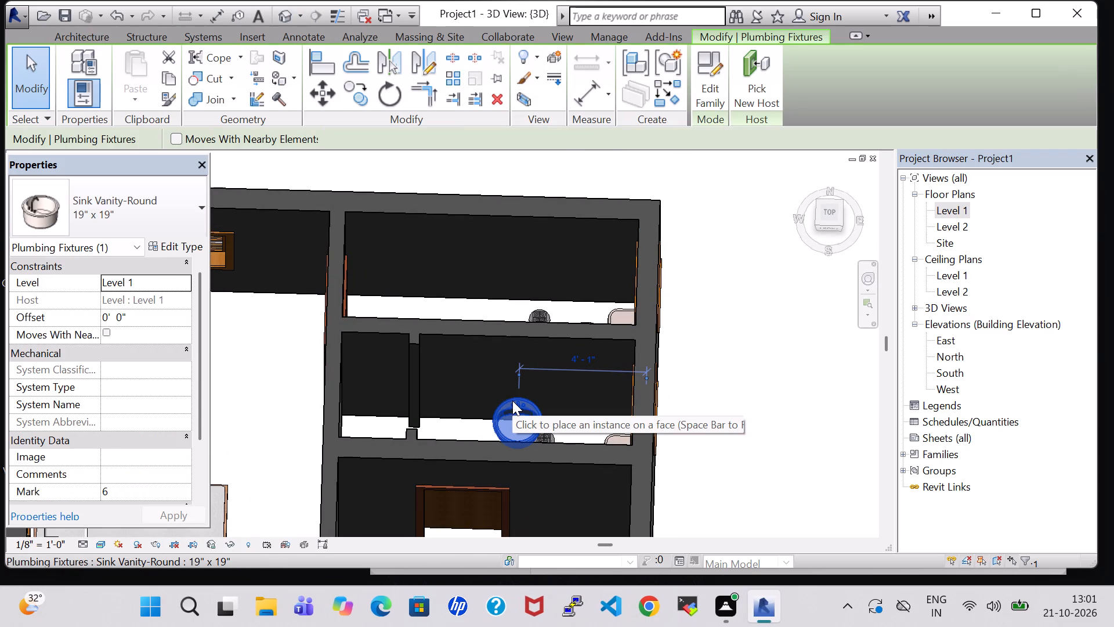
key(Left)
key(Left)
key(Left)
key(Left)
key(Left)
key(Left)
key(Left)
key(Left)
key(Left)
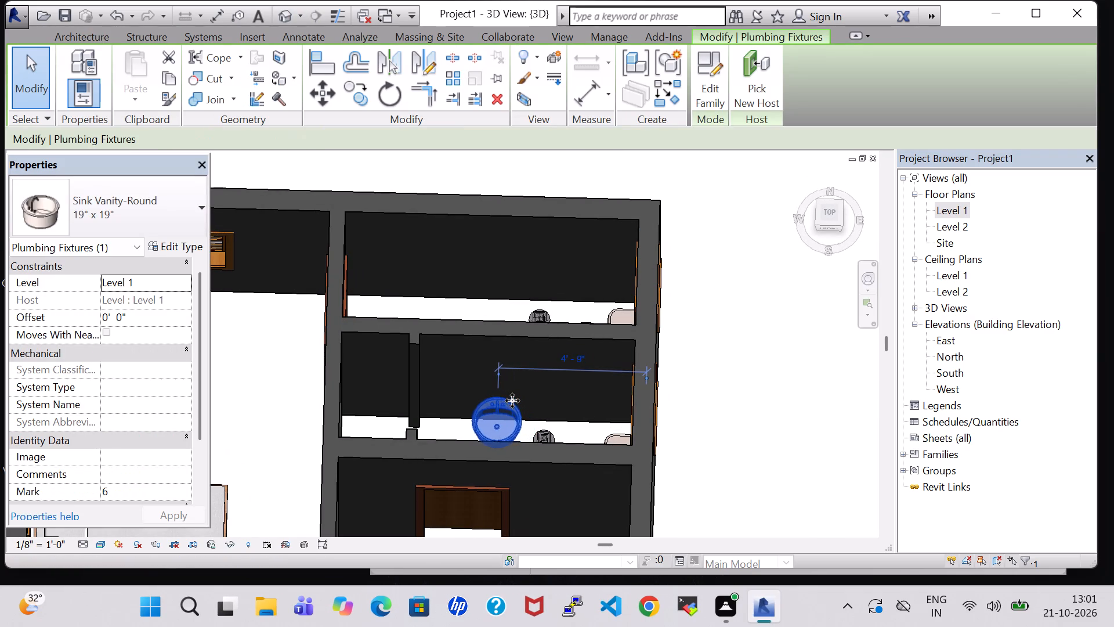
key(Left)
key(Left)
key(Left)
key(Left)
key(Left)
key(Left)
key(Left)
key(Left)
key(Left)
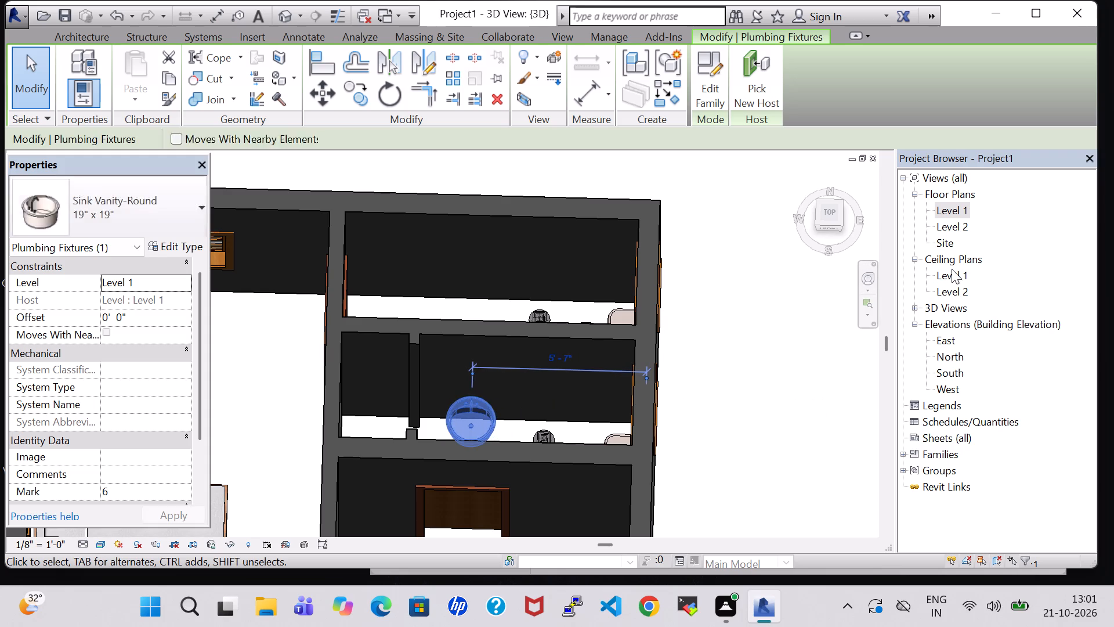
Nudge the round vanity sink two more steps away from the floor drain, to about 5' 9" from the outer wall.
key(Left)
key(Left)
click(724, 369)
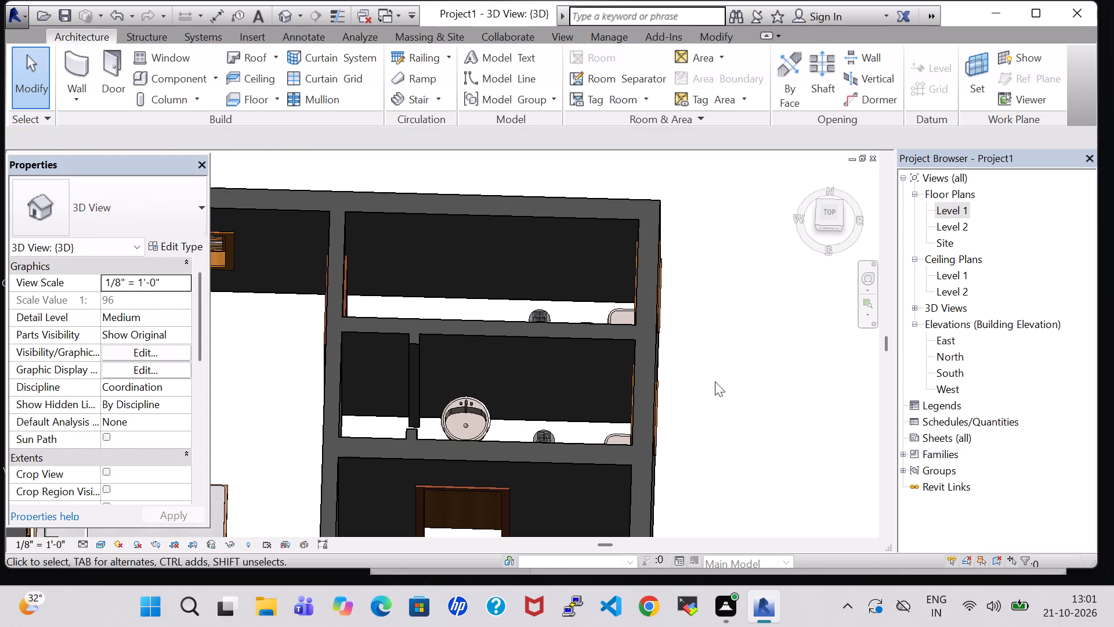
Set the round vanity sink's offset from Level 1 to 2' 0".
click(467, 419)
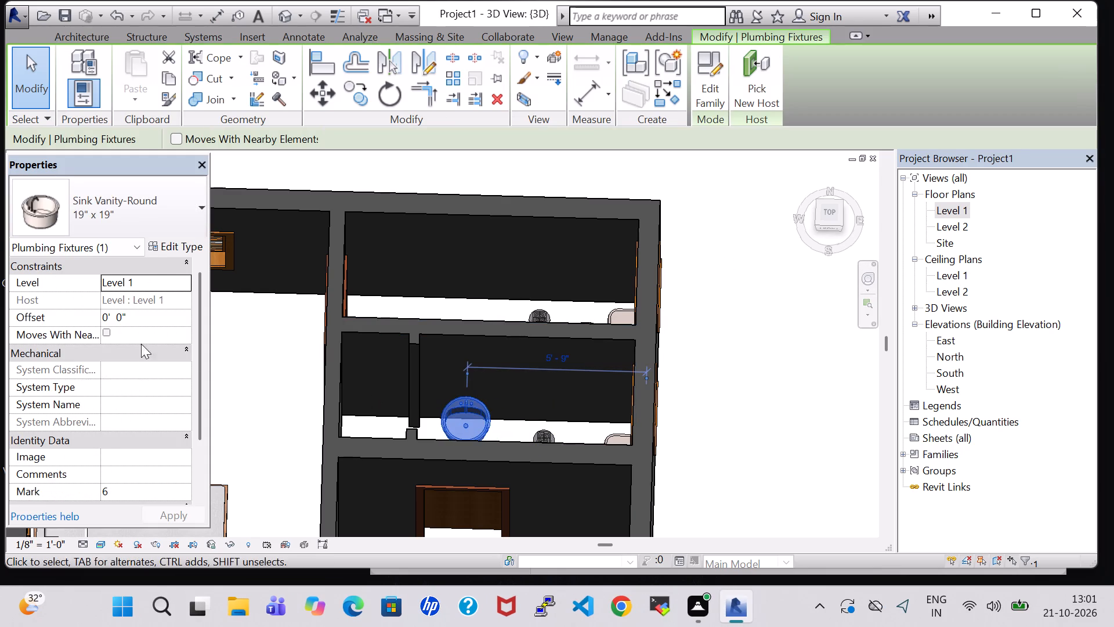
click(109, 314)
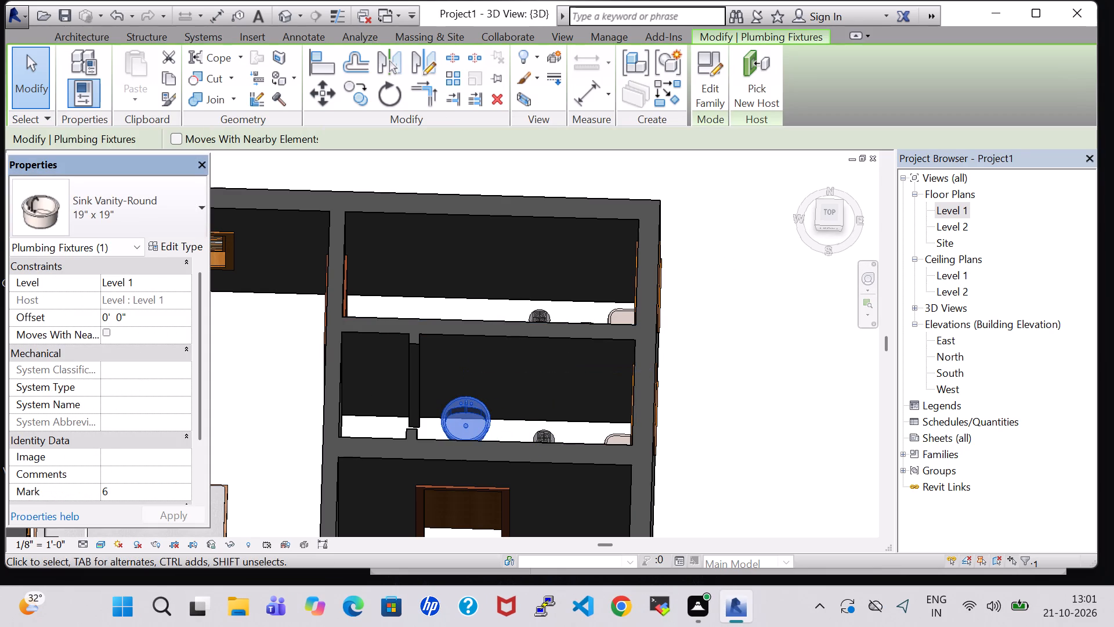
key(BackSpace)
key(2)
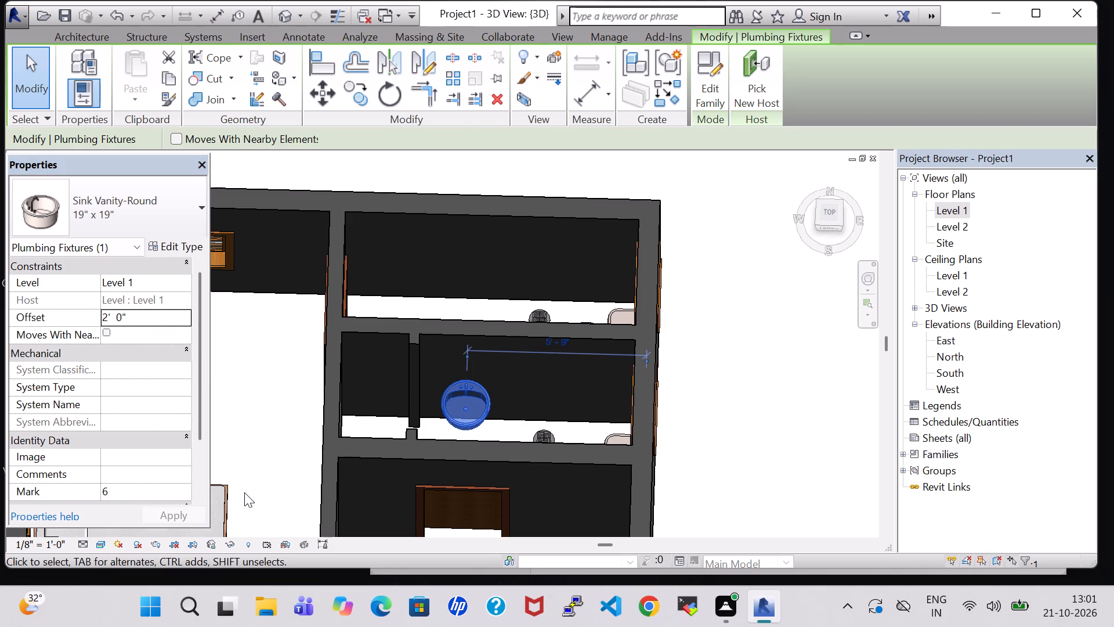
click(750, 419)
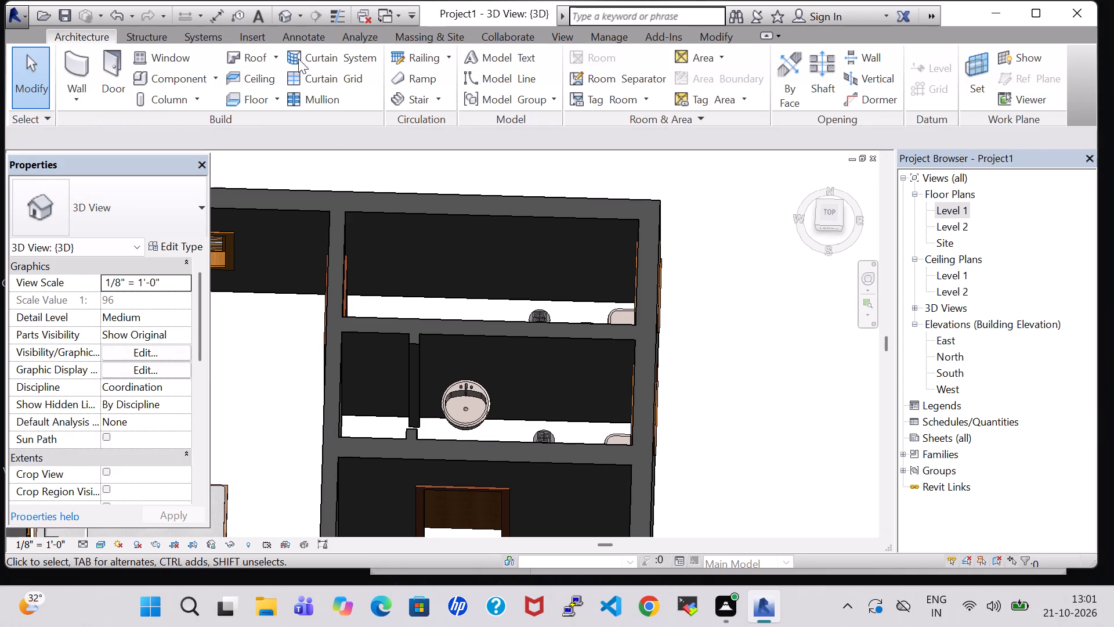
click(278, 23)
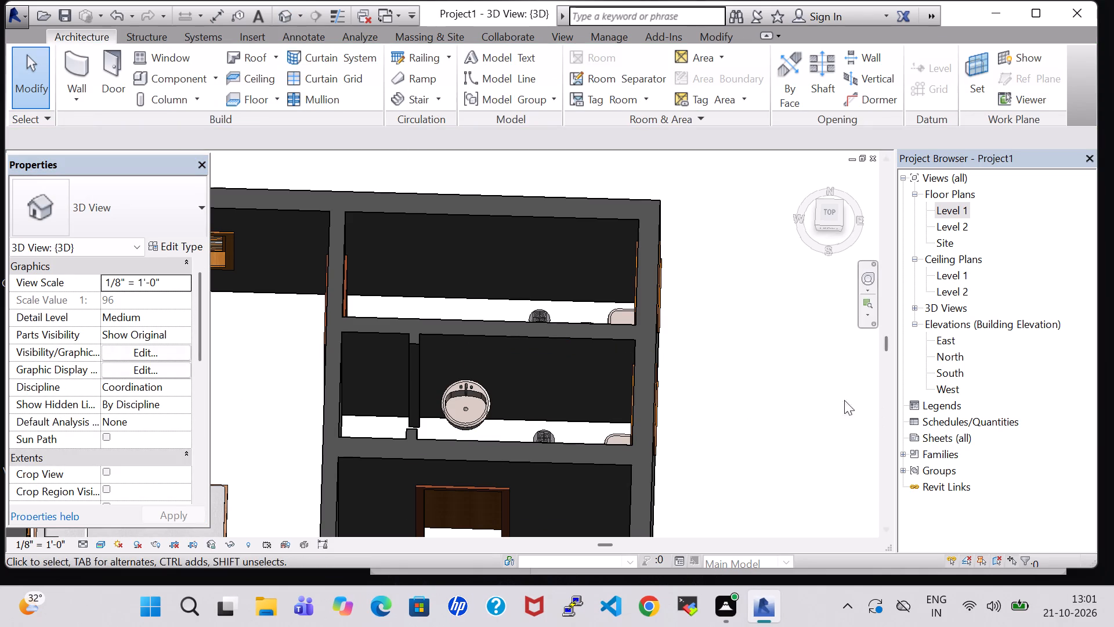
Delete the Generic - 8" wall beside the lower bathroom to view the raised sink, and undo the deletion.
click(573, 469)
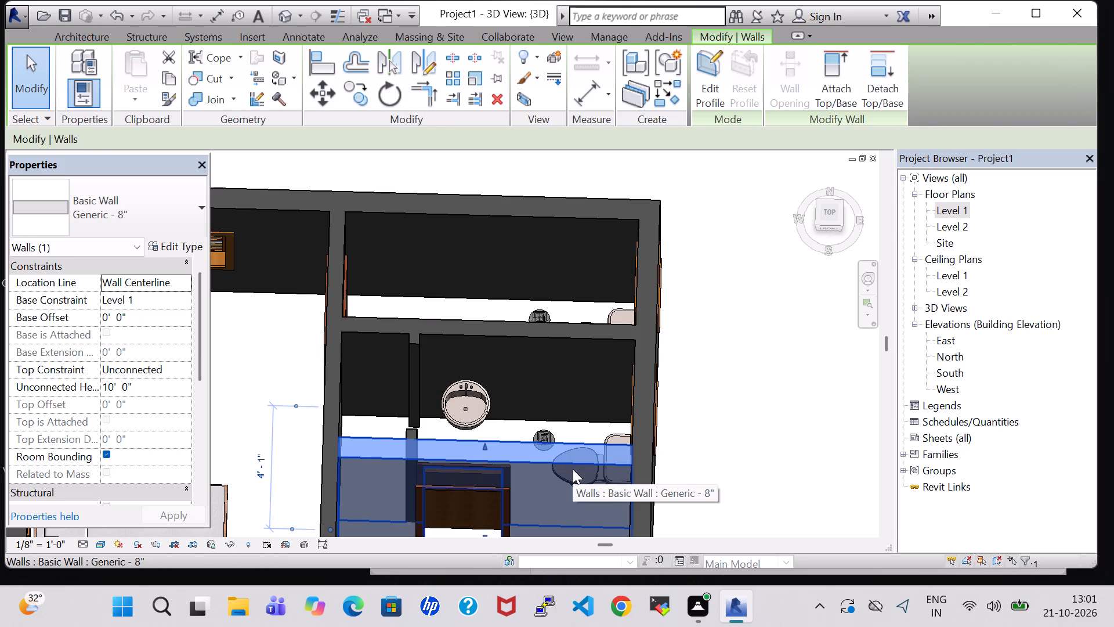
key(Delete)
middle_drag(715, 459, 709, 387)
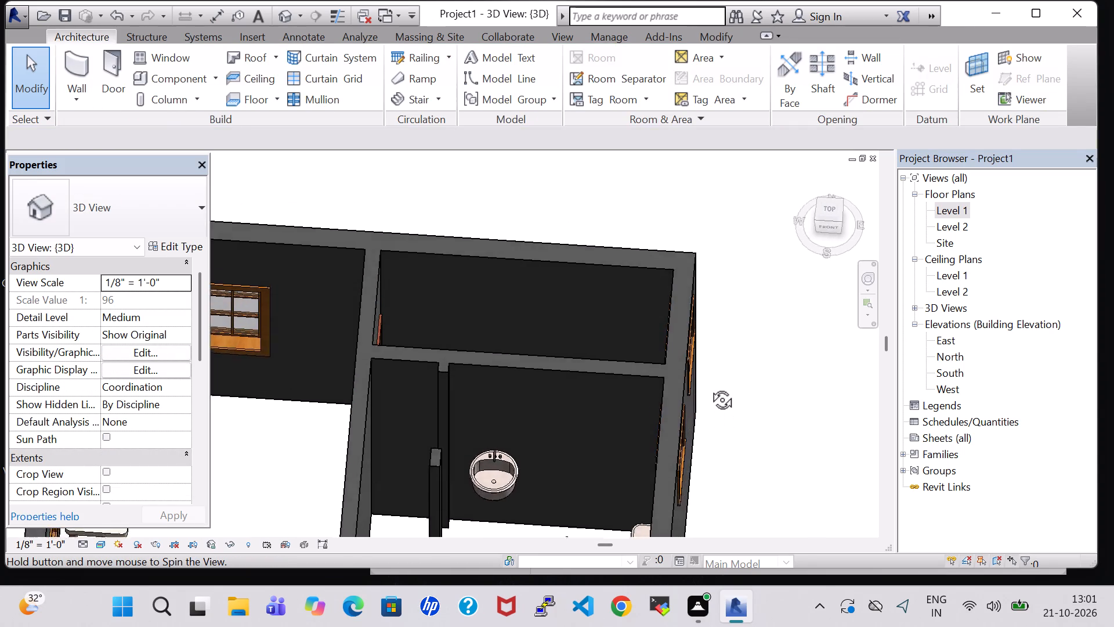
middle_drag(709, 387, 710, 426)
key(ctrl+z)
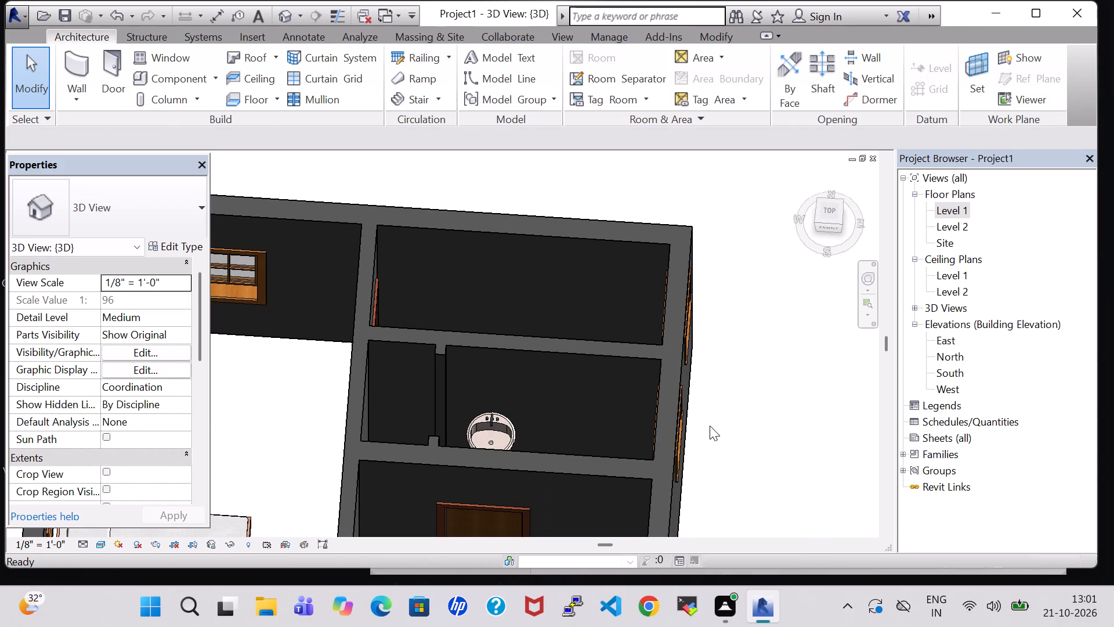
In the Level 1 floor plan, nudge the round vanity sink four steps toward the toilet.
double_click(956, 214)
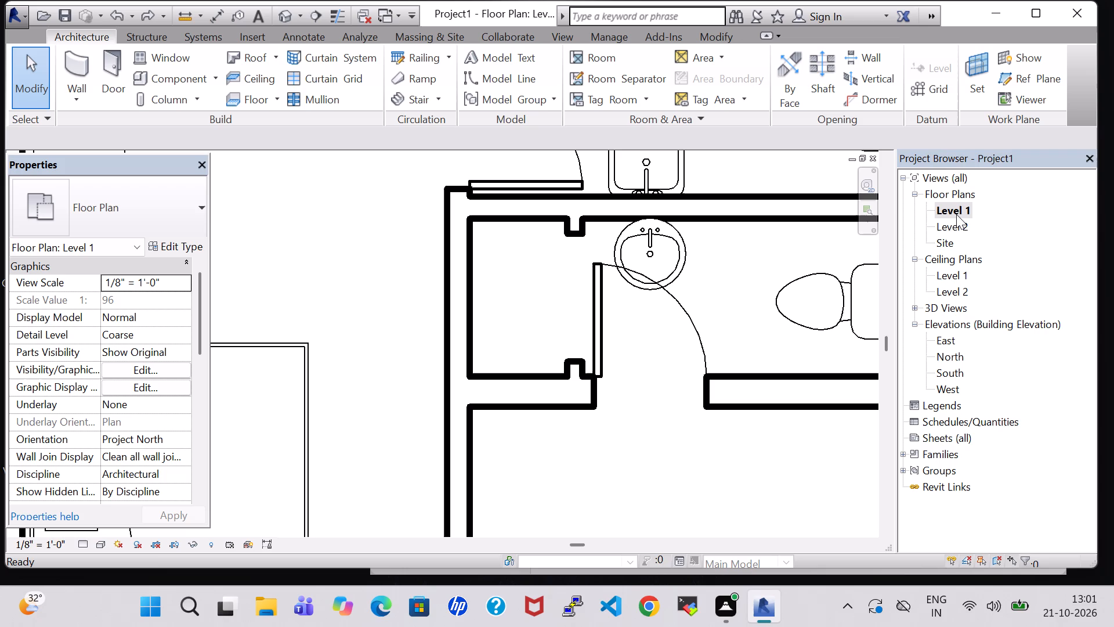
scroll(902, 280, down, 3)
scroll(765, 301, down, 5)
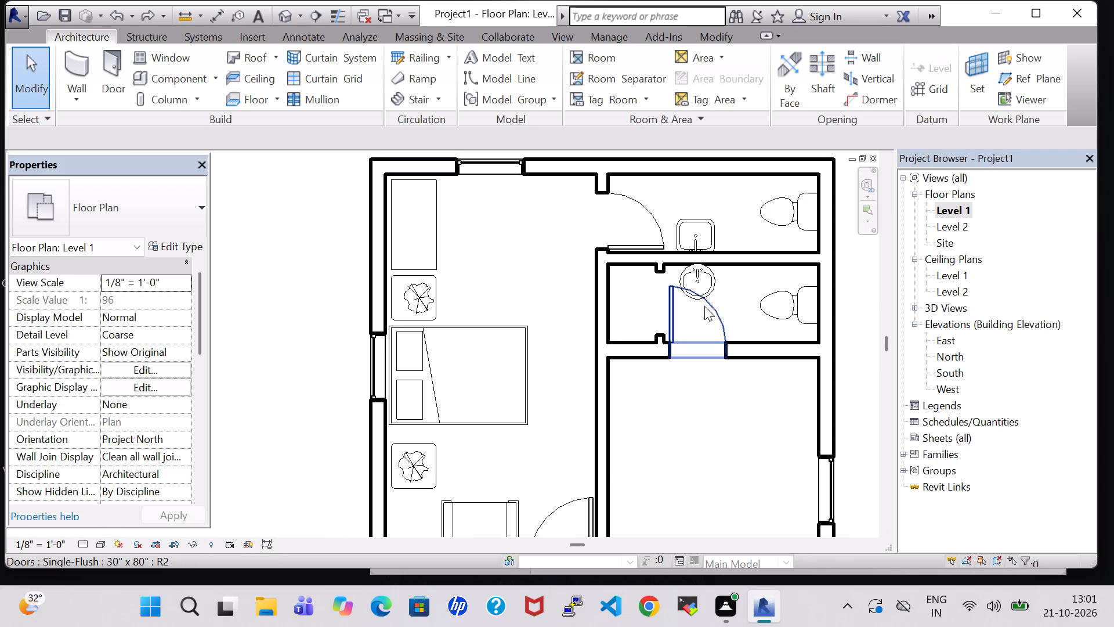
click(706, 278)
key(Right)
key(Right)
key(Right)
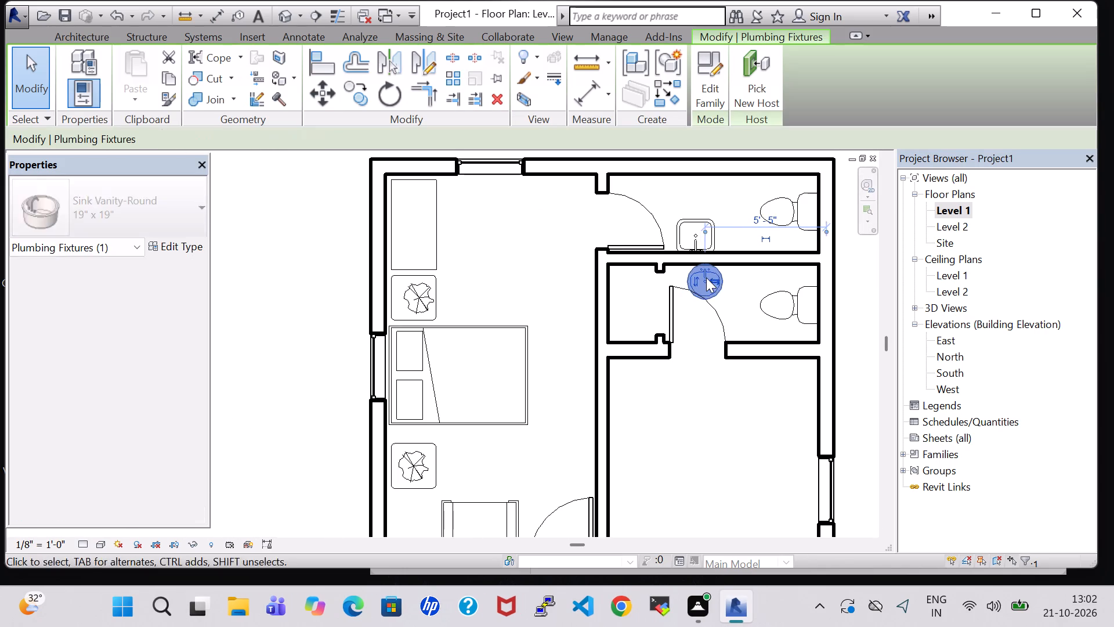
key(Right)
click(706, 405)
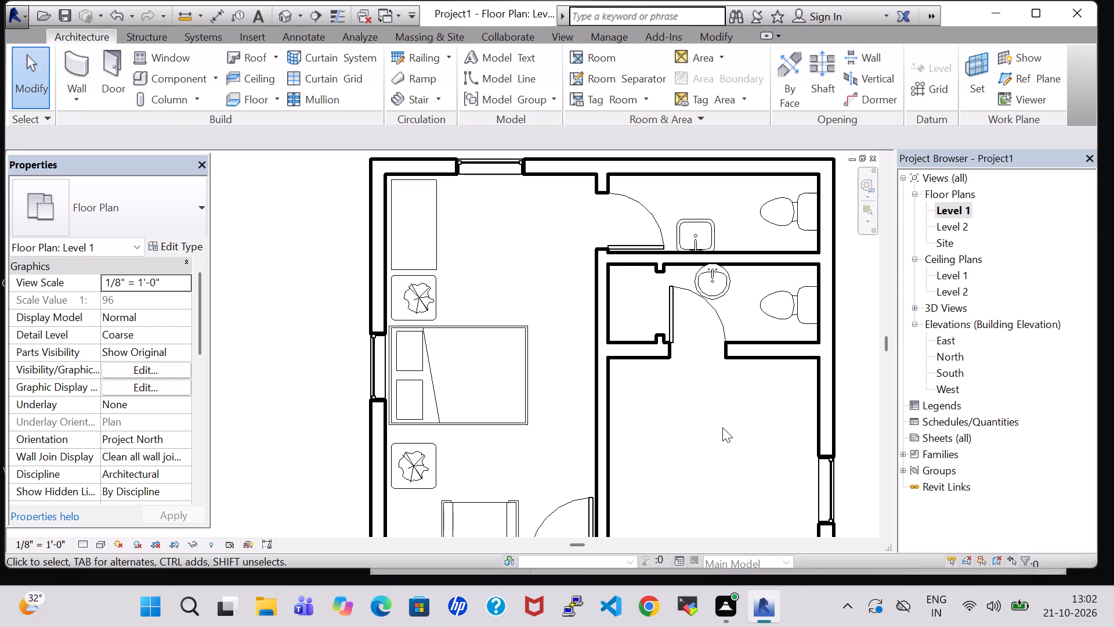
Load the TV - Flat Screen family from the Furniture folder.
scroll(722, 427, down, 4)
click(189, 76)
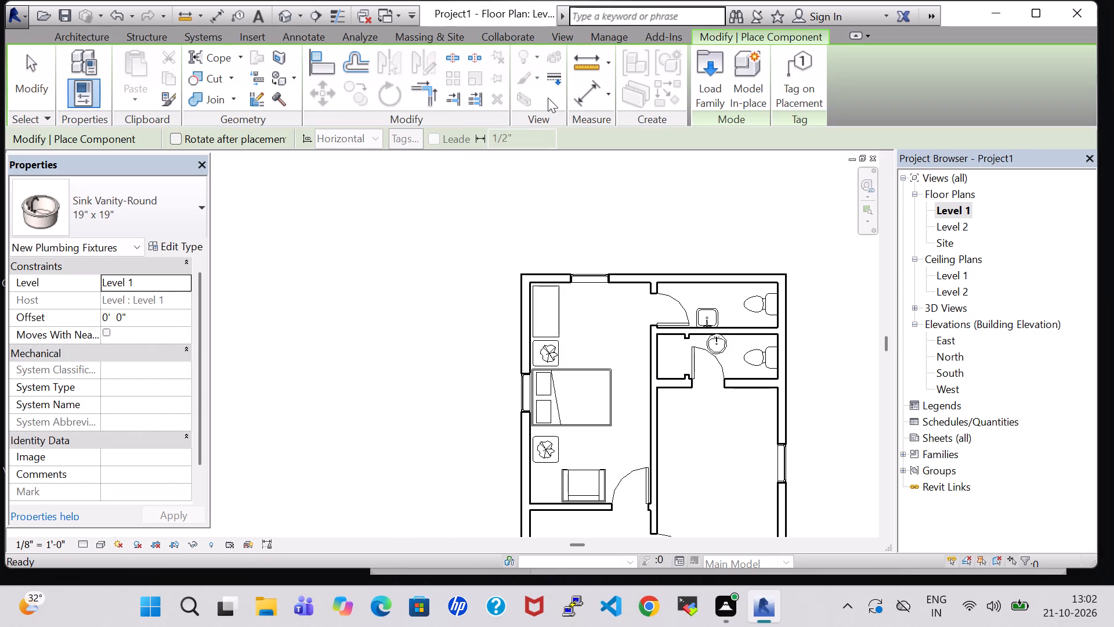
click(701, 93)
double_click(657, 381)
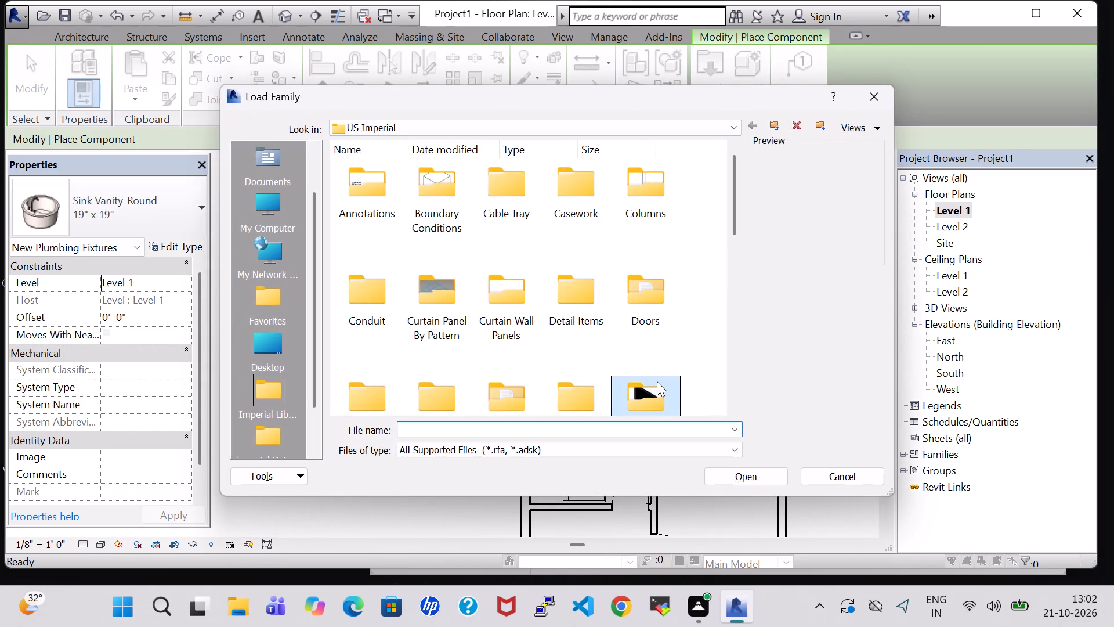
click(394, 269)
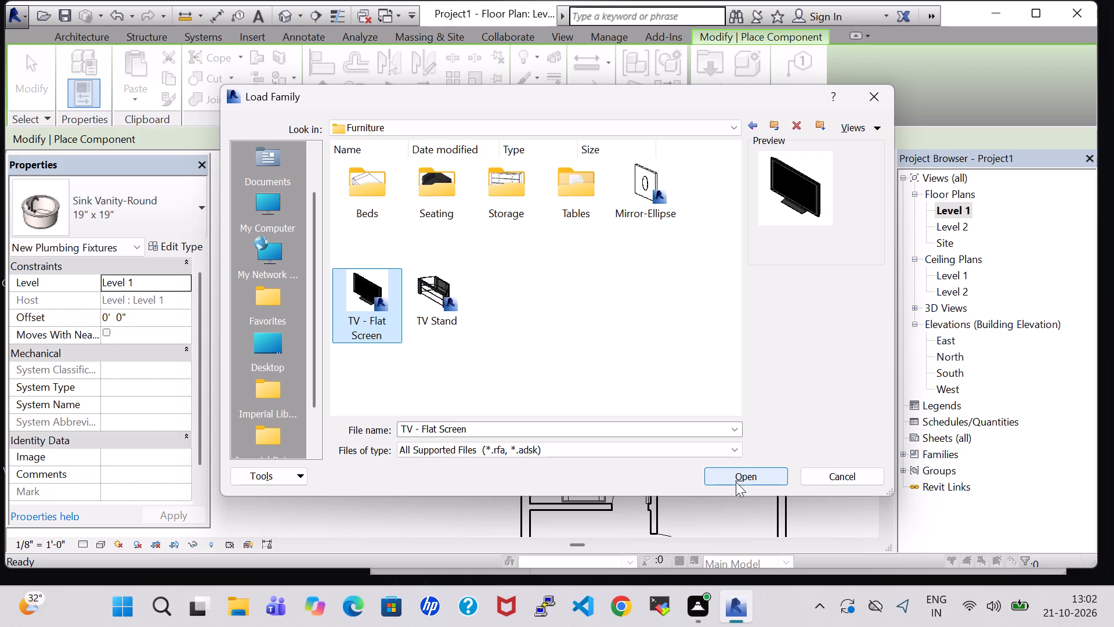
click(747, 479)
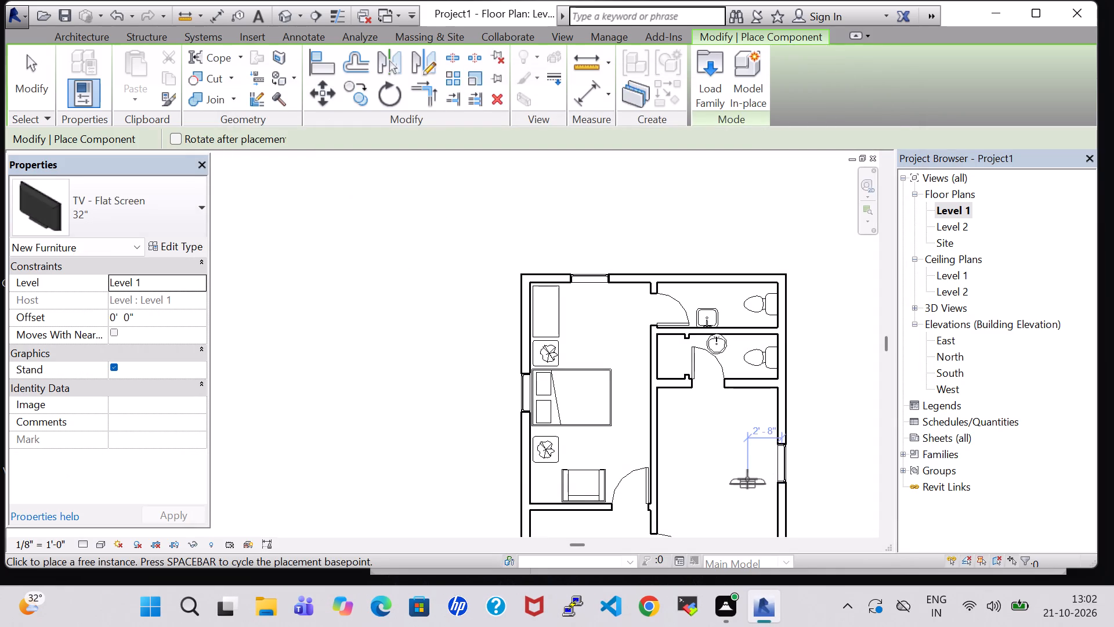
Place the 32" flat-screen TV against the inner wall opposite the double bed, rotated to face the bed, and nudge it one step off the wall.
key(space)
key(space)
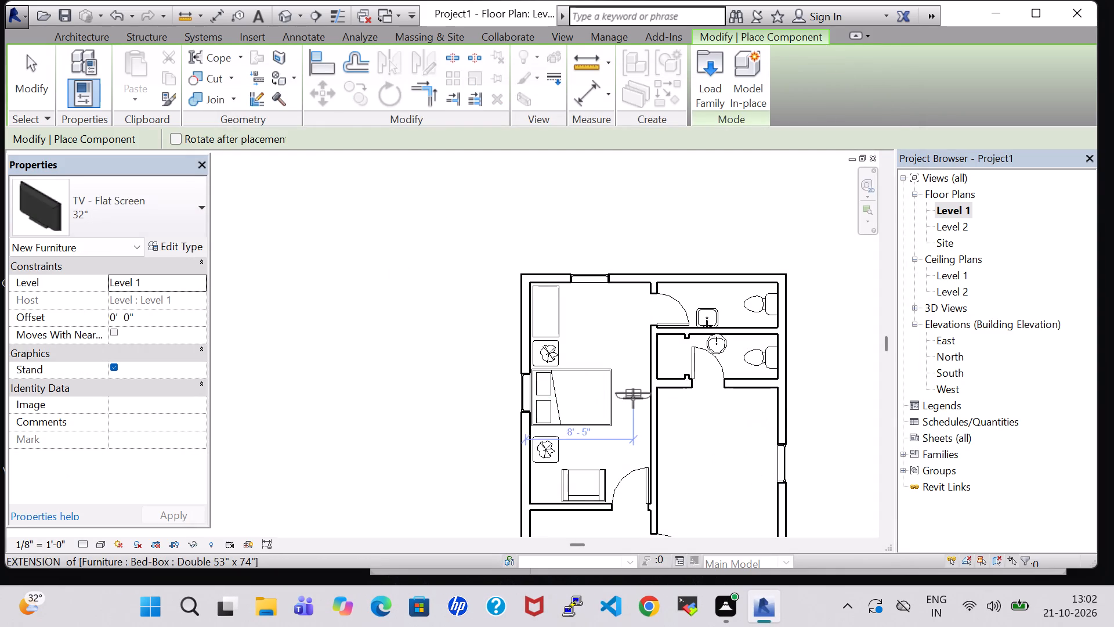
key(space)
scroll(633, 398, up, 6)
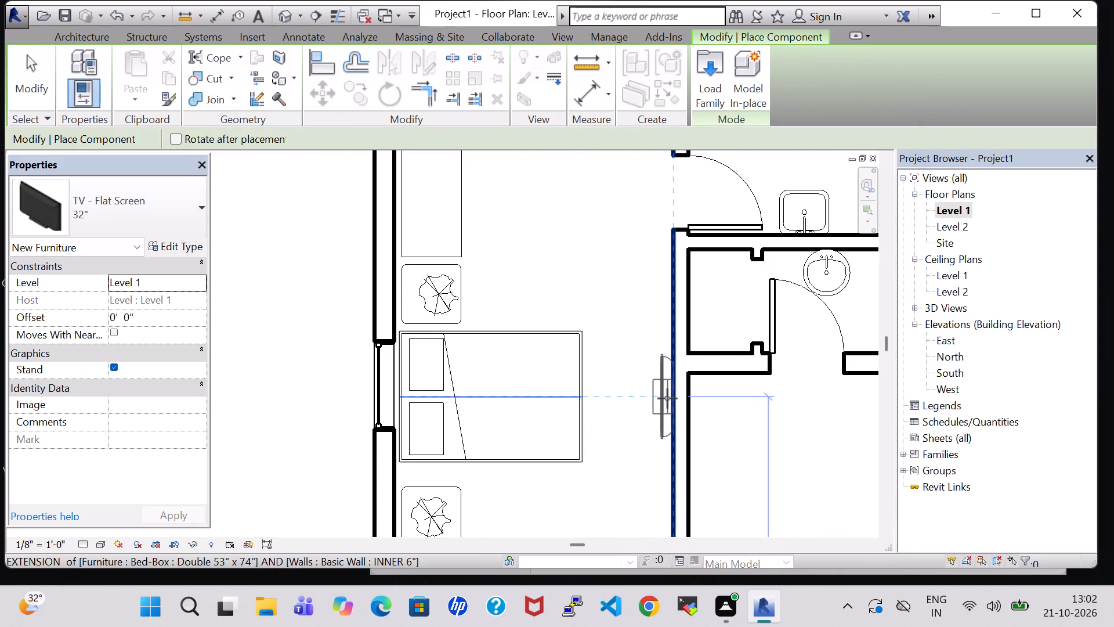
scroll(667, 398, up, 6)
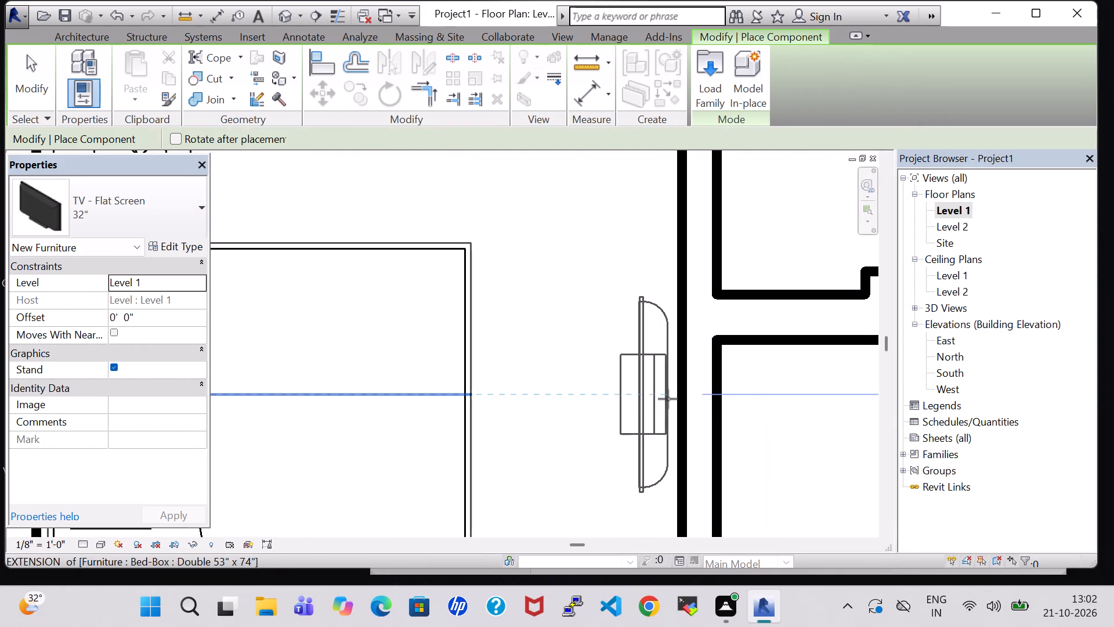
click(676, 400)
key(Escape)
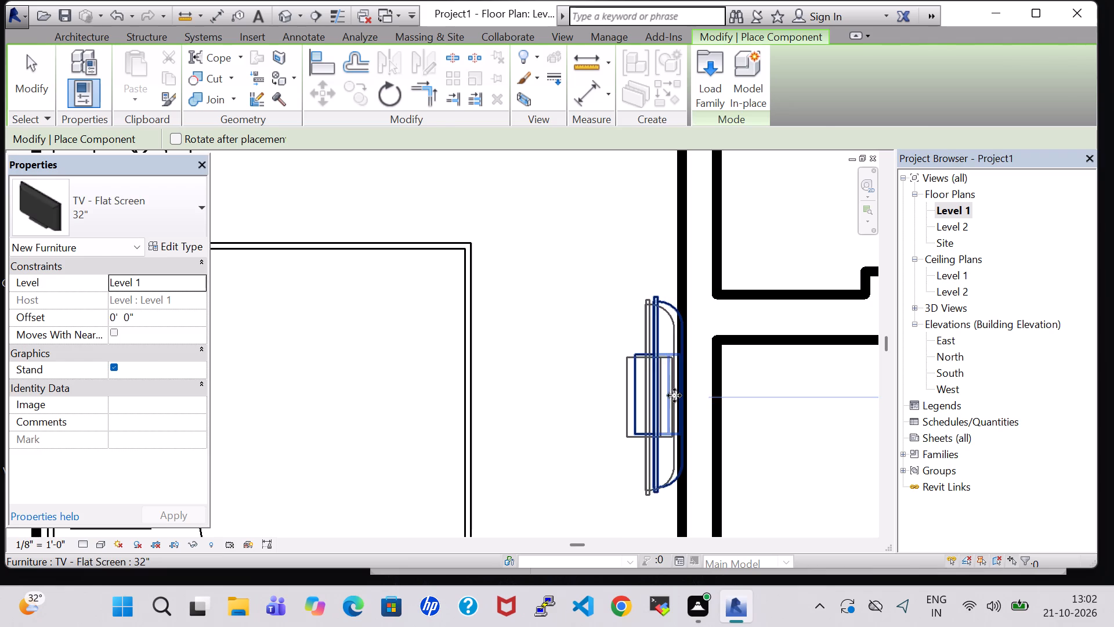
key(Escape)
click(653, 387)
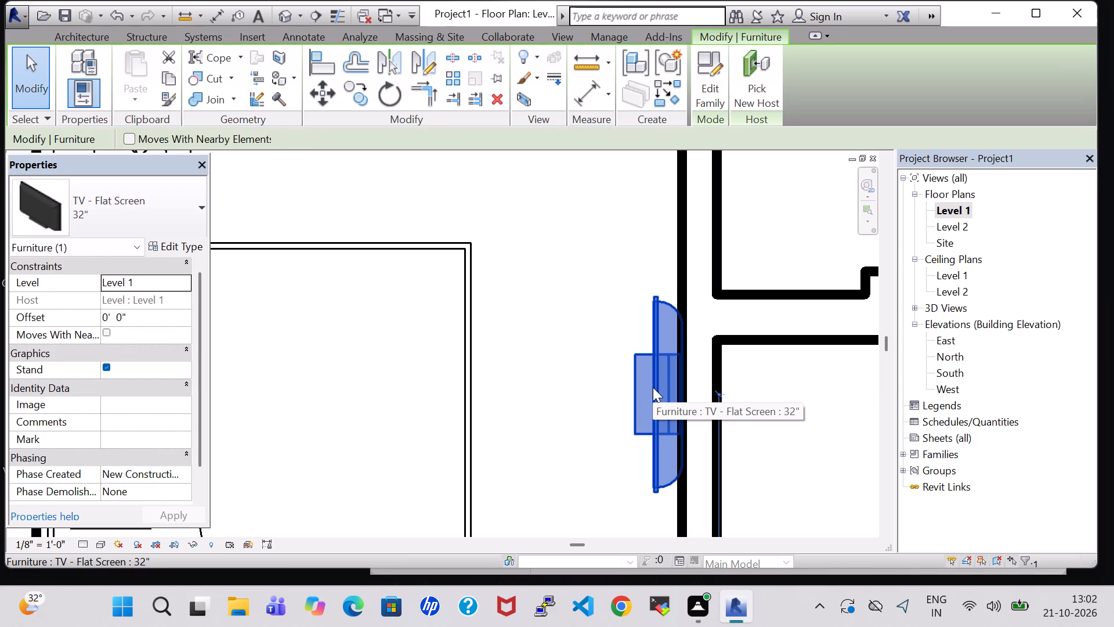
key(Left)
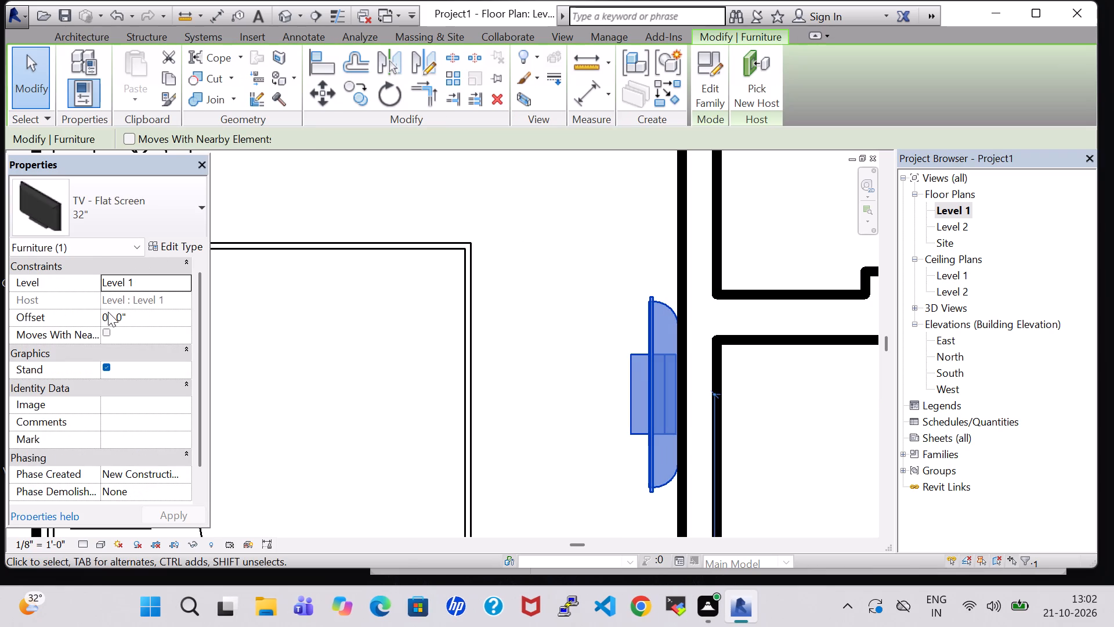
Set the TV's offset from Level 1 to 3' 0".
click(108, 312)
key(BackSpace)
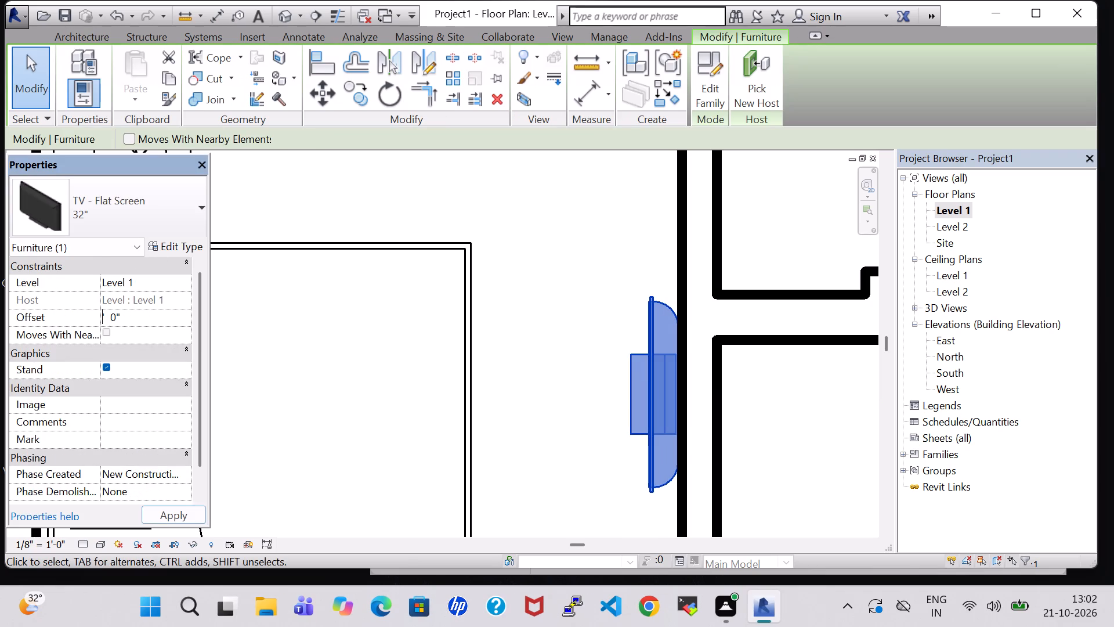
key(3)
click(157, 516)
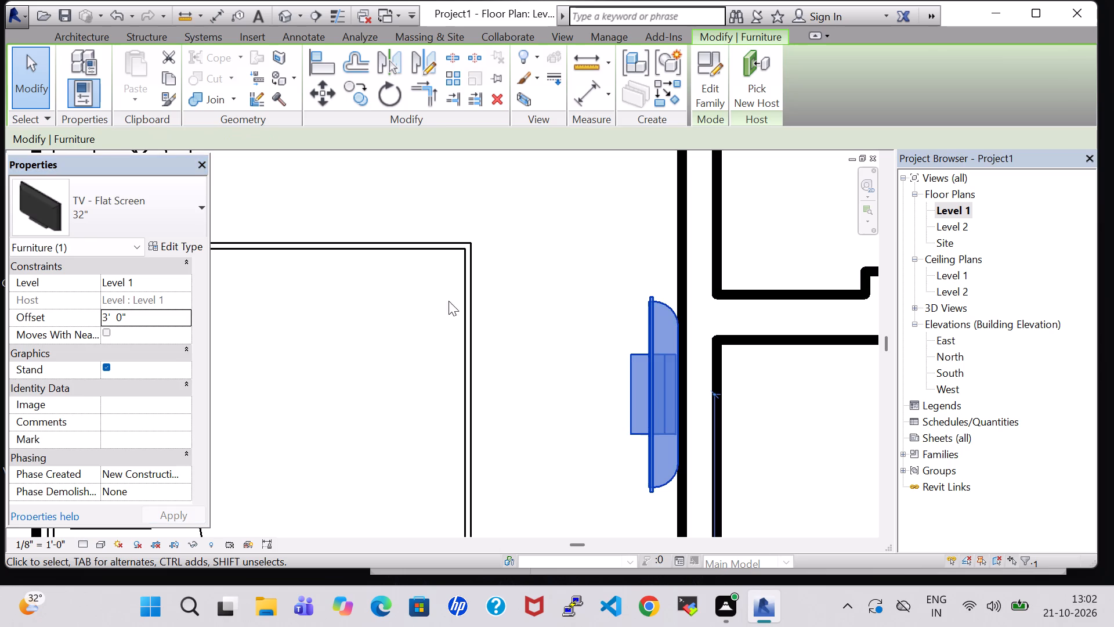
click(519, 291)
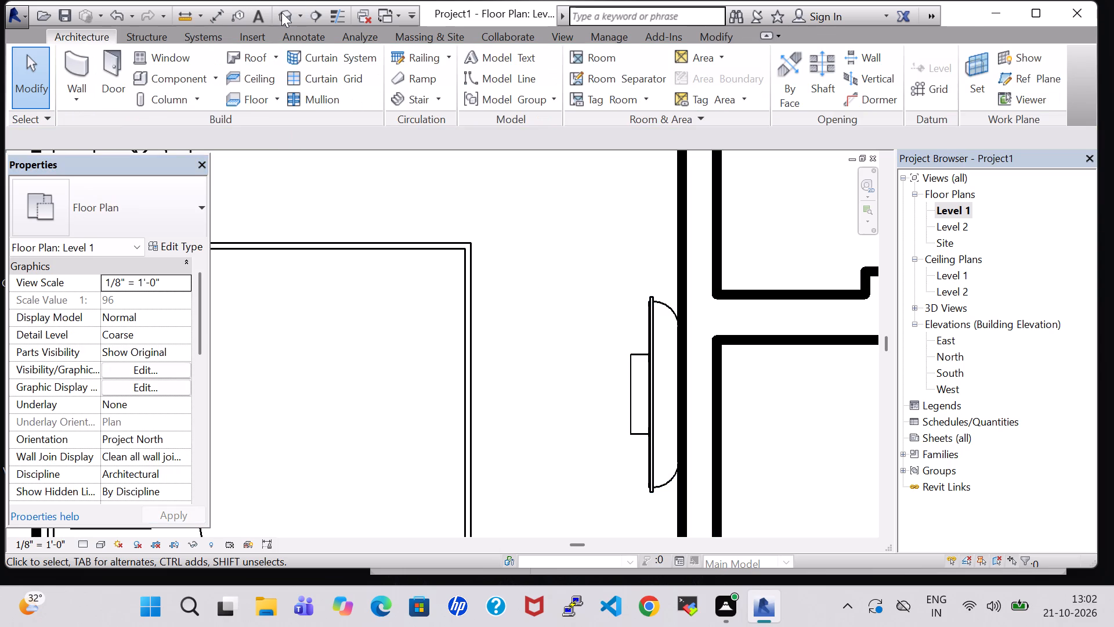
Inspect the TV's height and position on the bedroom wall in the 3D view.
click(281, 12)
scroll(518, 356, down, 5)
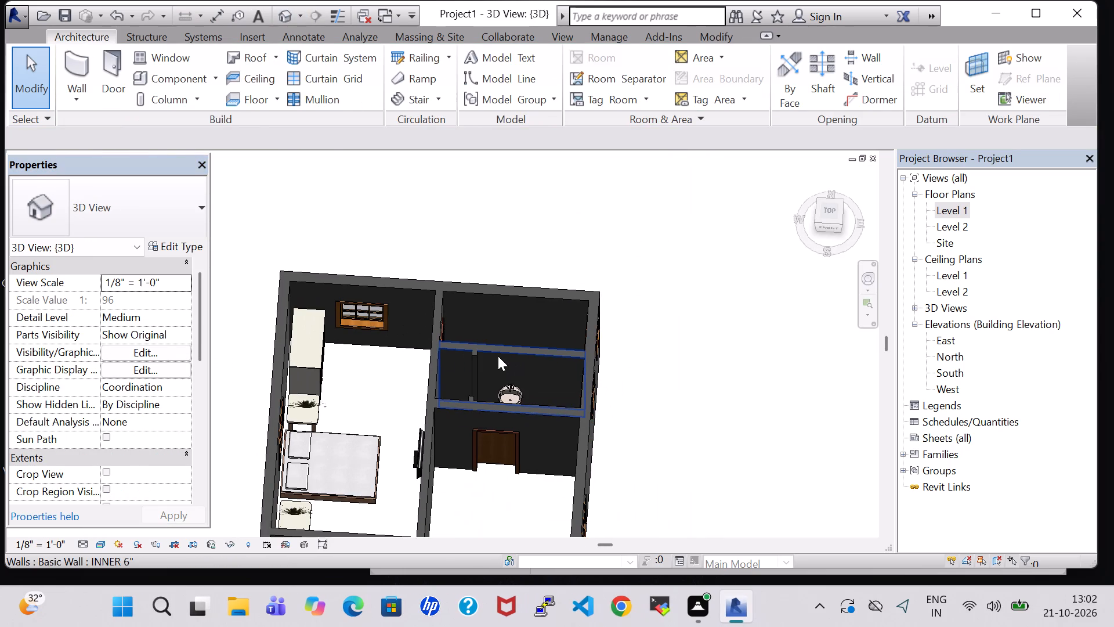
shift+middle_drag(390, 383, 435, 380)
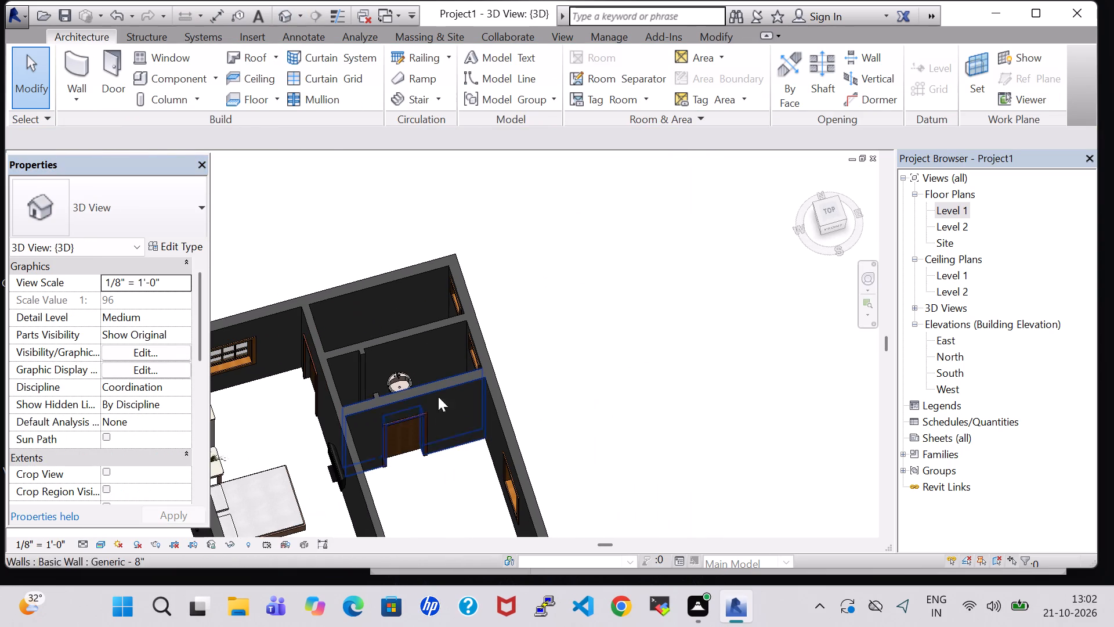
middle_drag(418, 489, 596, 320)
shift+middle_drag(504, 345, 614, 297)
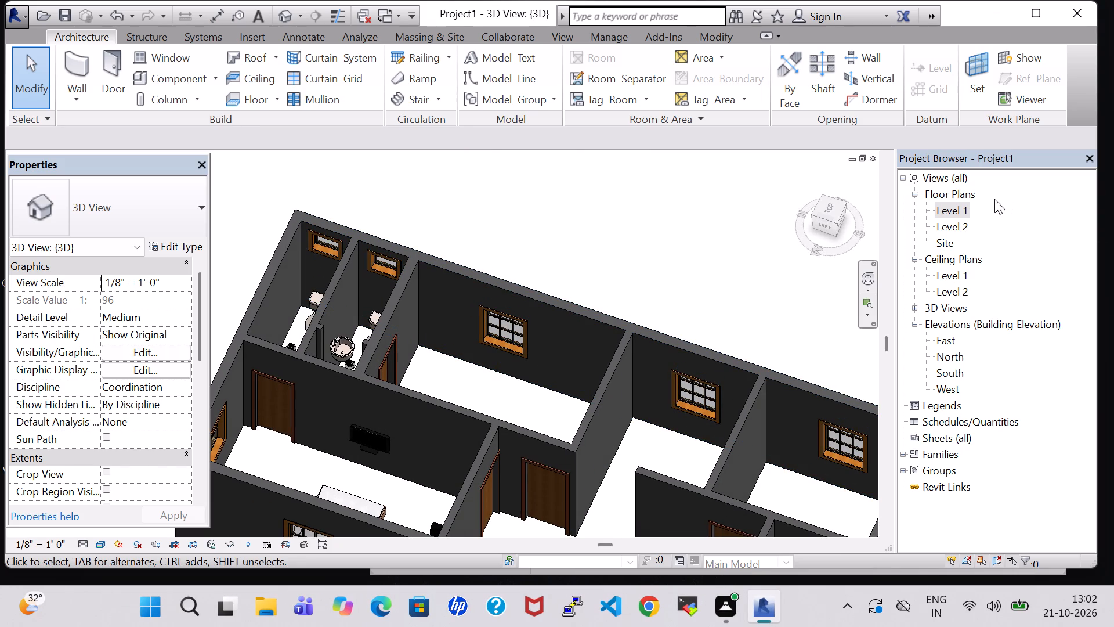
Open the Level 1 floor plan at the bedroom with the double bed and TV.
double_click(952, 212)
scroll(676, 281, down, 1)
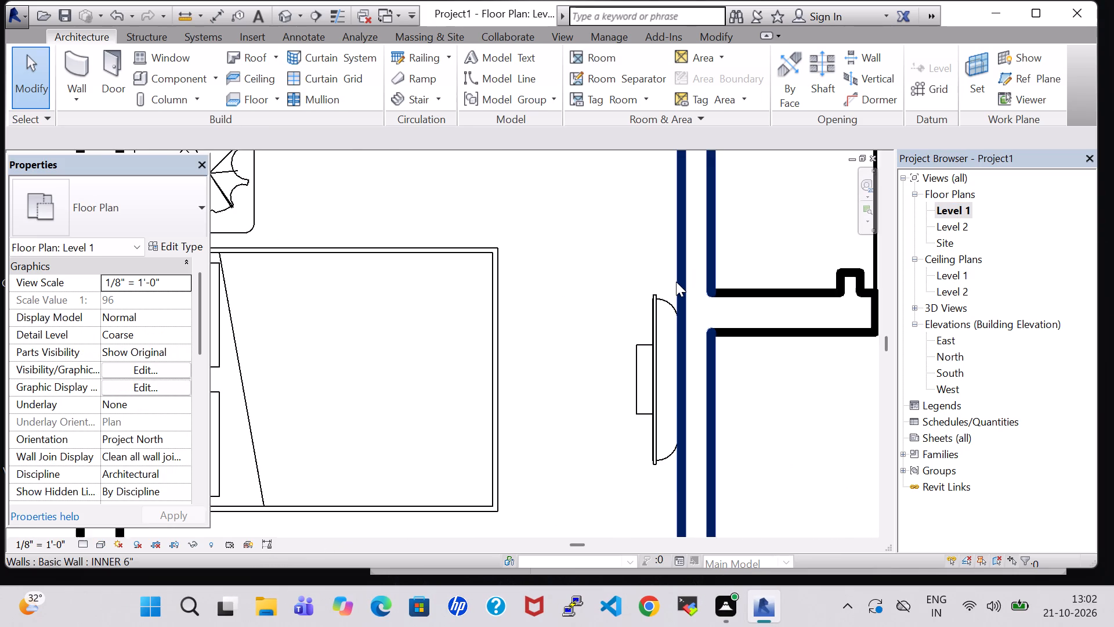
scroll(676, 282, down, 3)
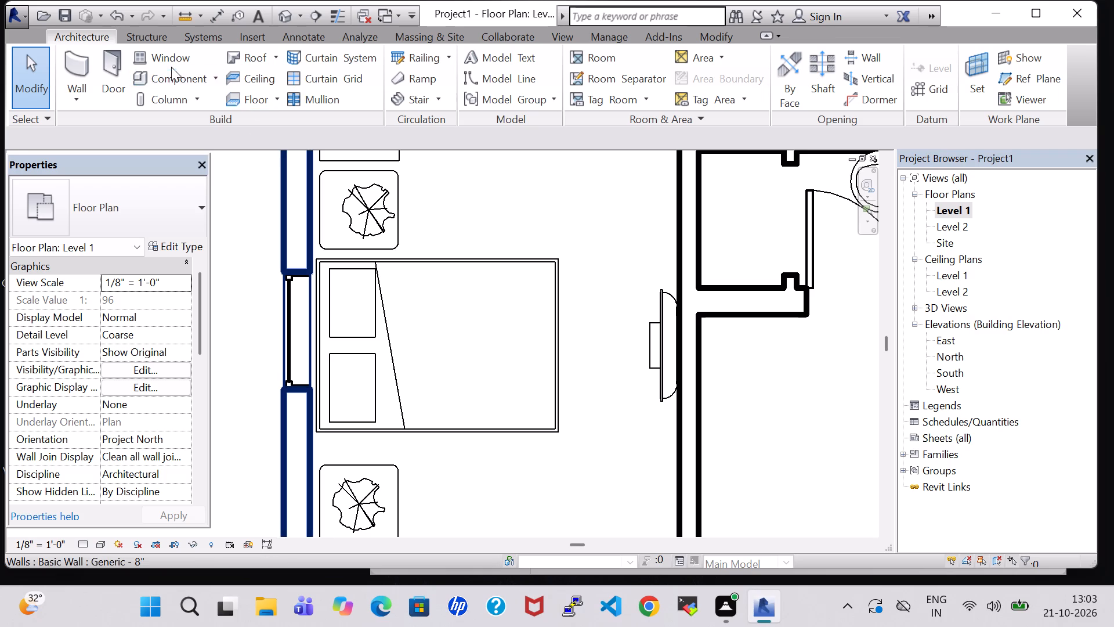
Load the Table-Rectangular family from the Tables folder within Furniture, leaving it unplaced.
click(172, 84)
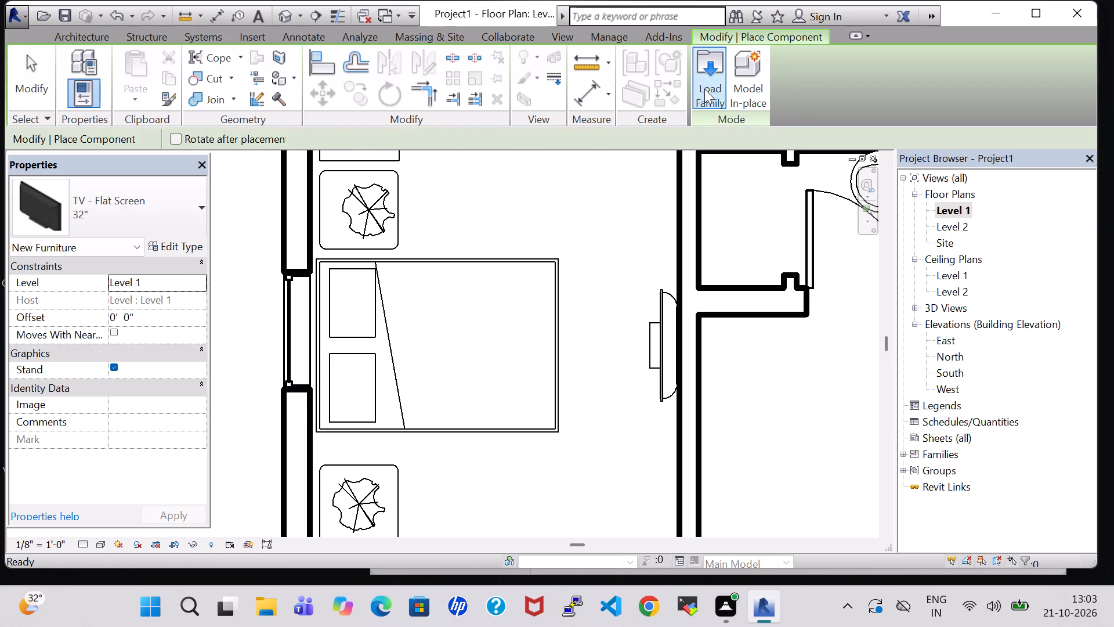
click(704, 89)
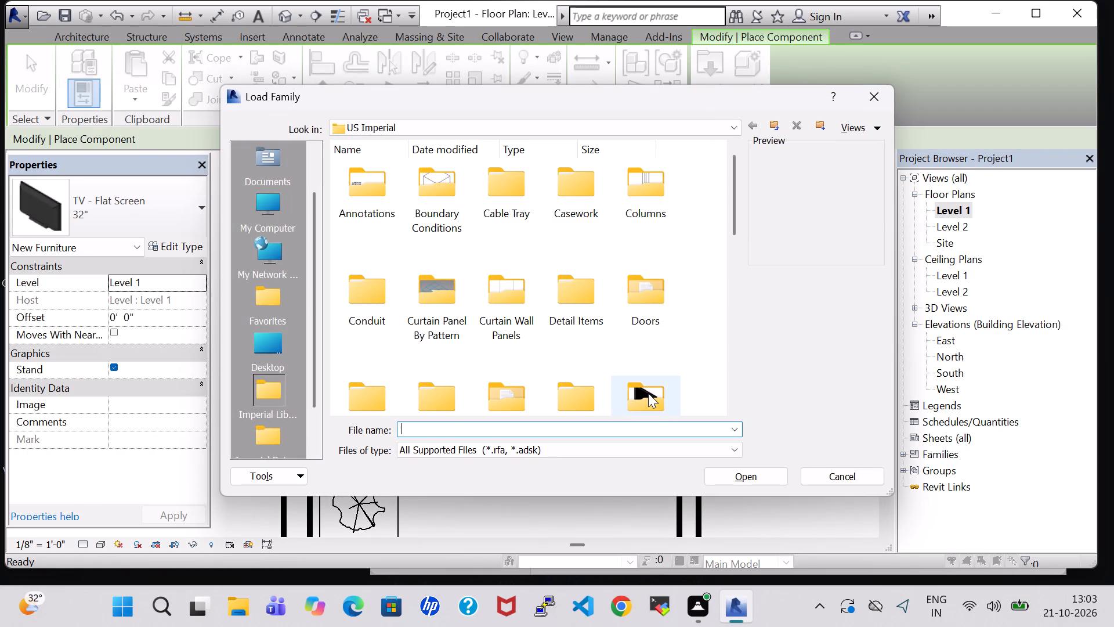
double_click(648, 393)
double_click(578, 203)
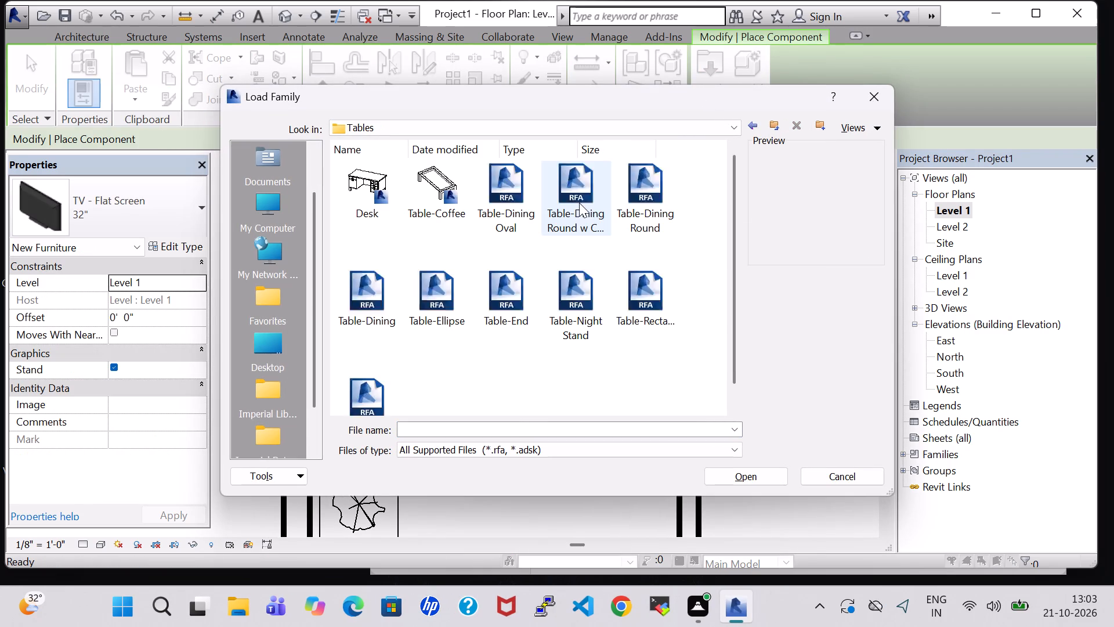
click(625, 286)
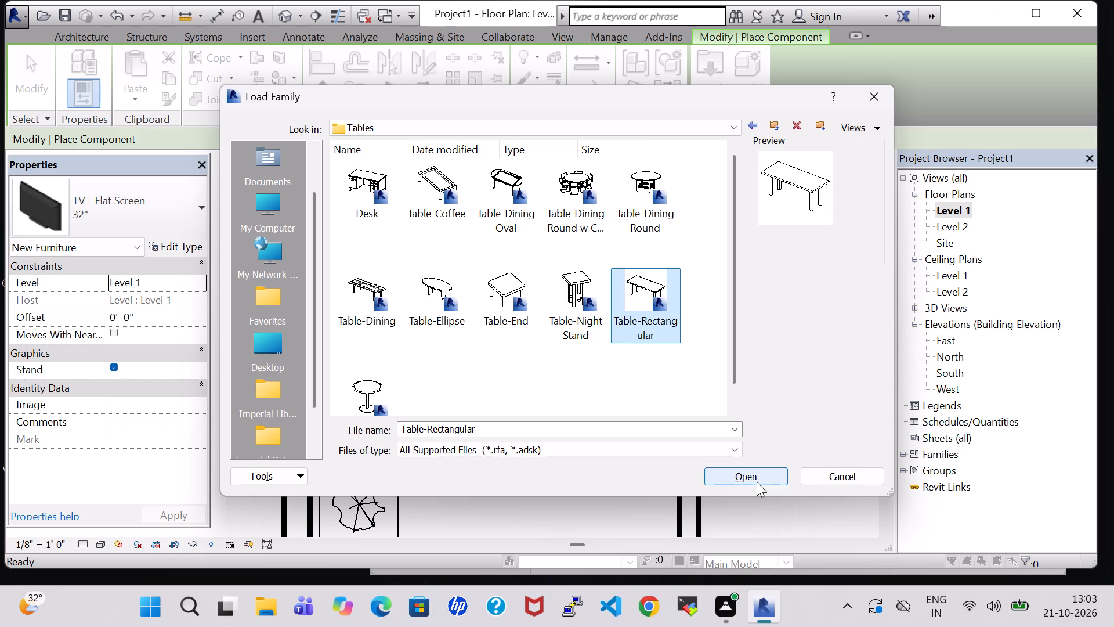
click(757, 482)
key(space)
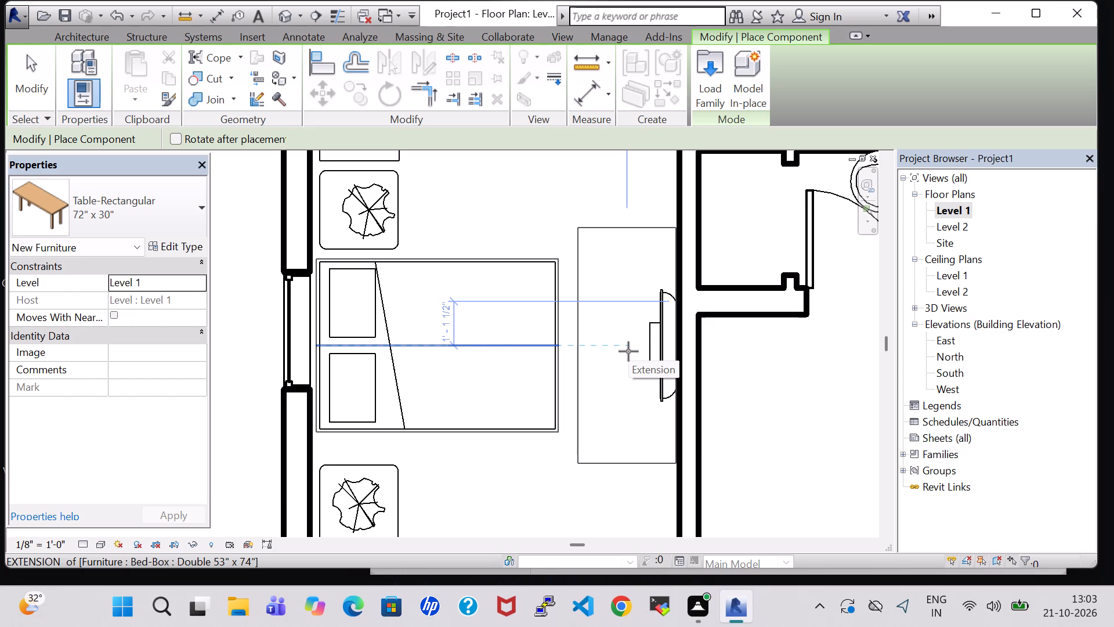
key(Escape)
Create a matching 24" x 24" end table against the bedroom's inner wall beside the TV, opposite the end table next to the dresser.
scroll(450, 136, down, 5)
scroll(632, 206, down, 2)
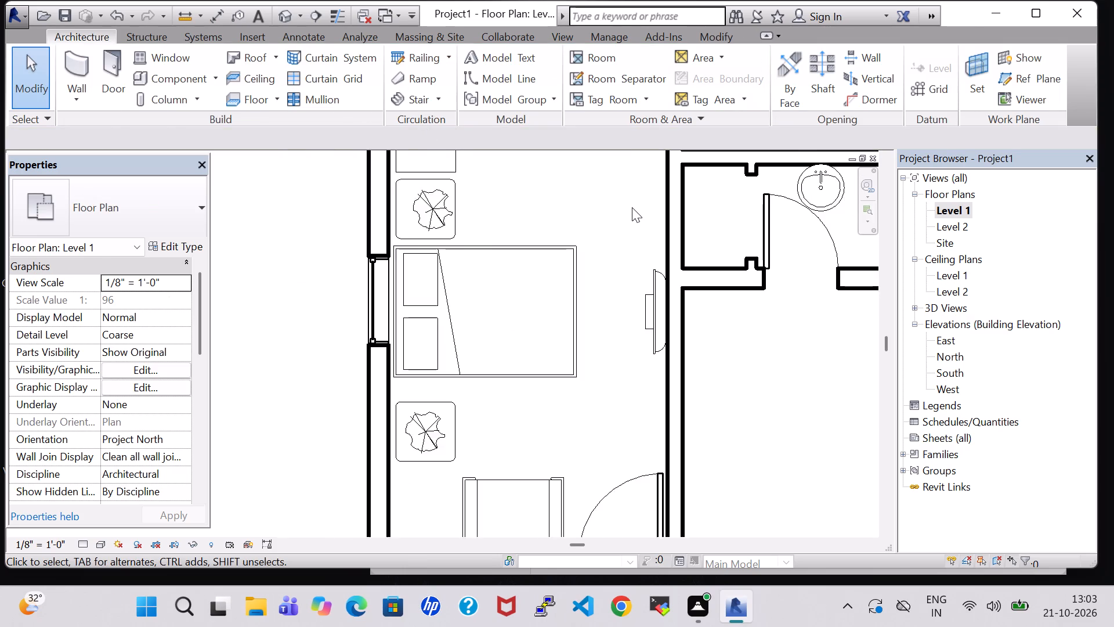
scroll(632, 207, down, 3)
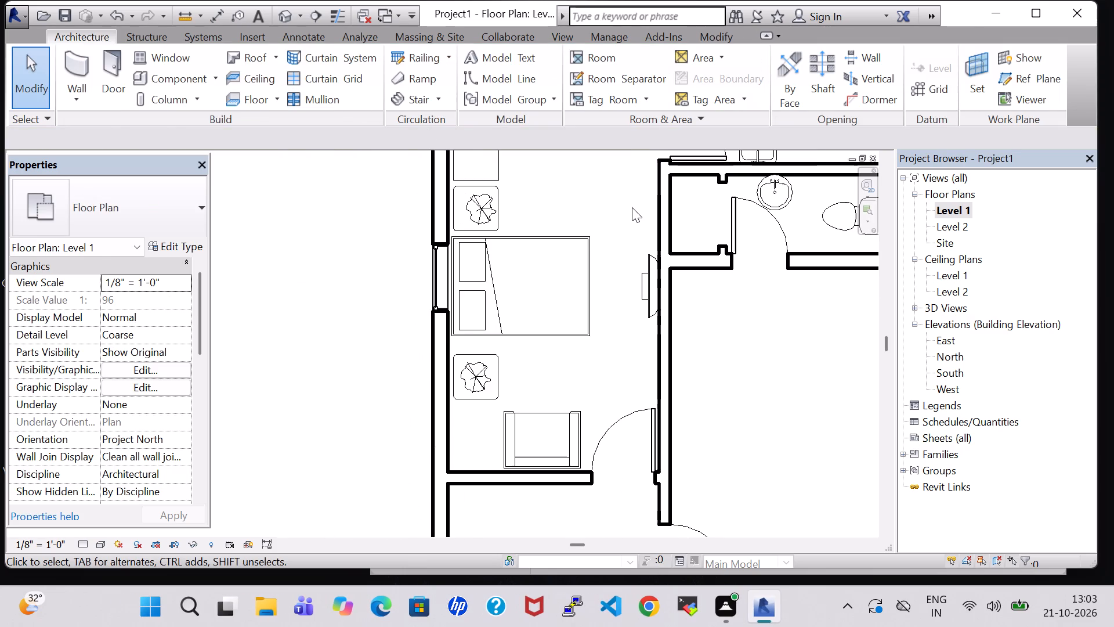
scroll(632, 207, down, 3)
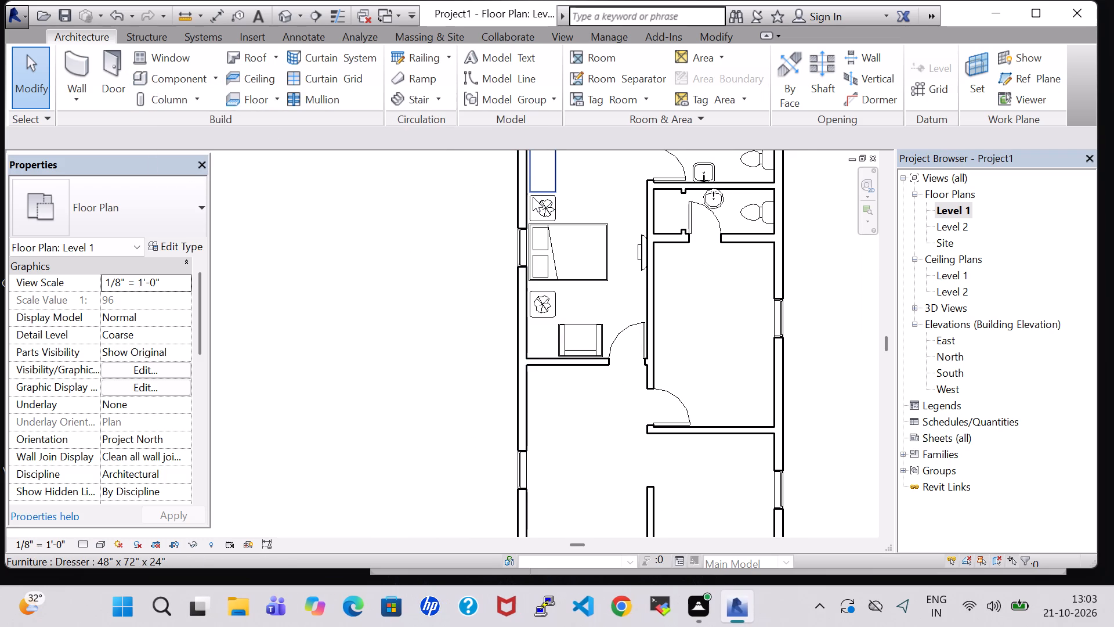
scroll(581, 206, up, 4)
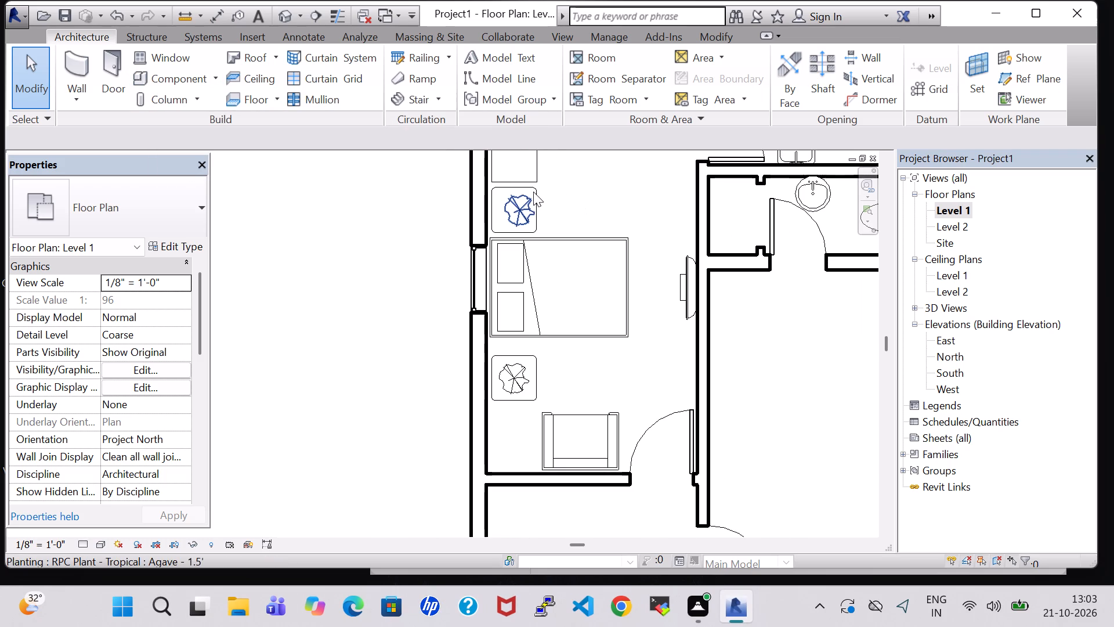
scroll(536, 192, up, 3)
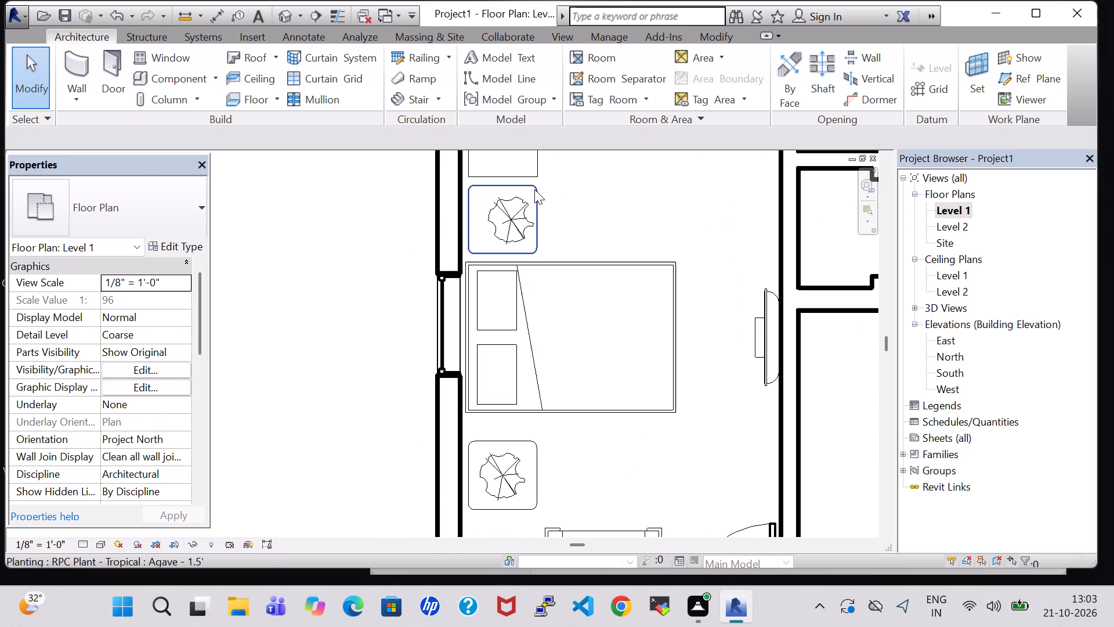
right_click(534, 189)
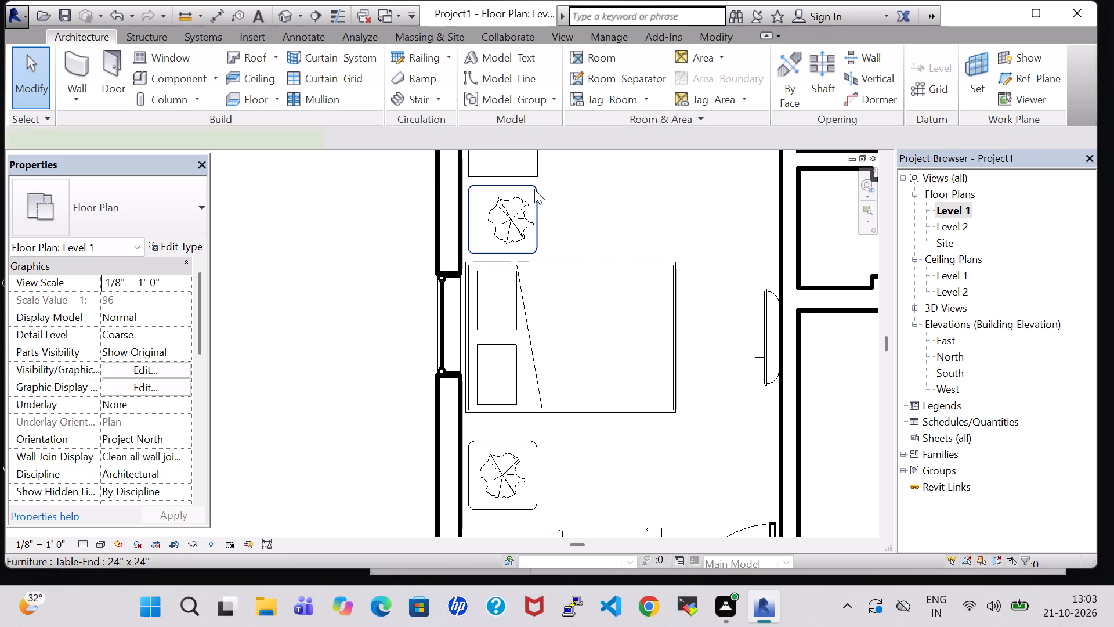
click(609, 318)
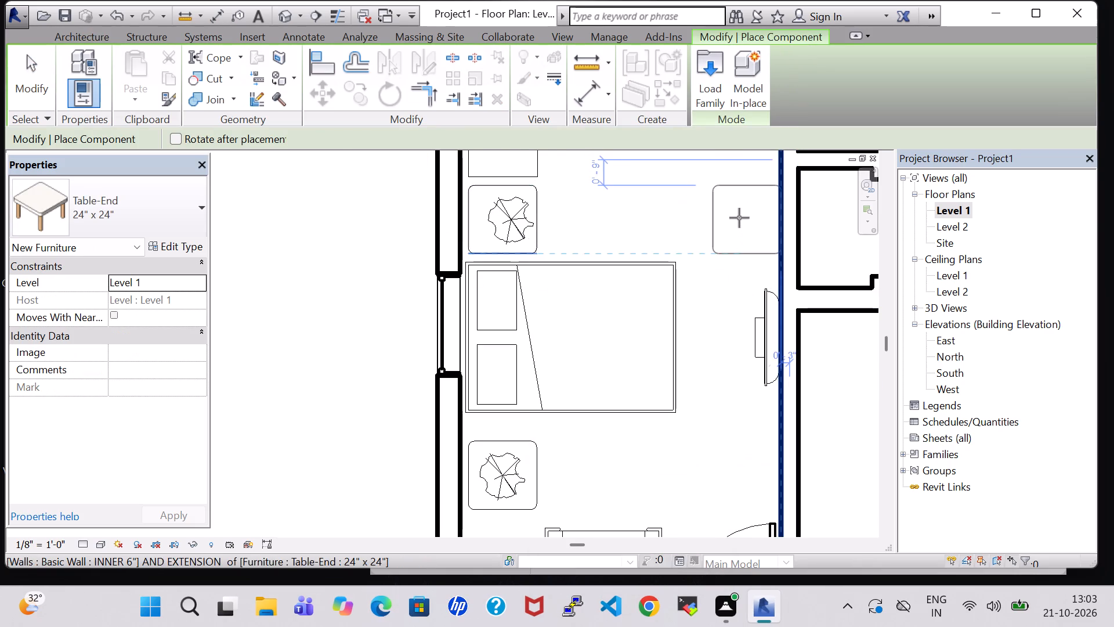
scroll(739, 218, up, 3)
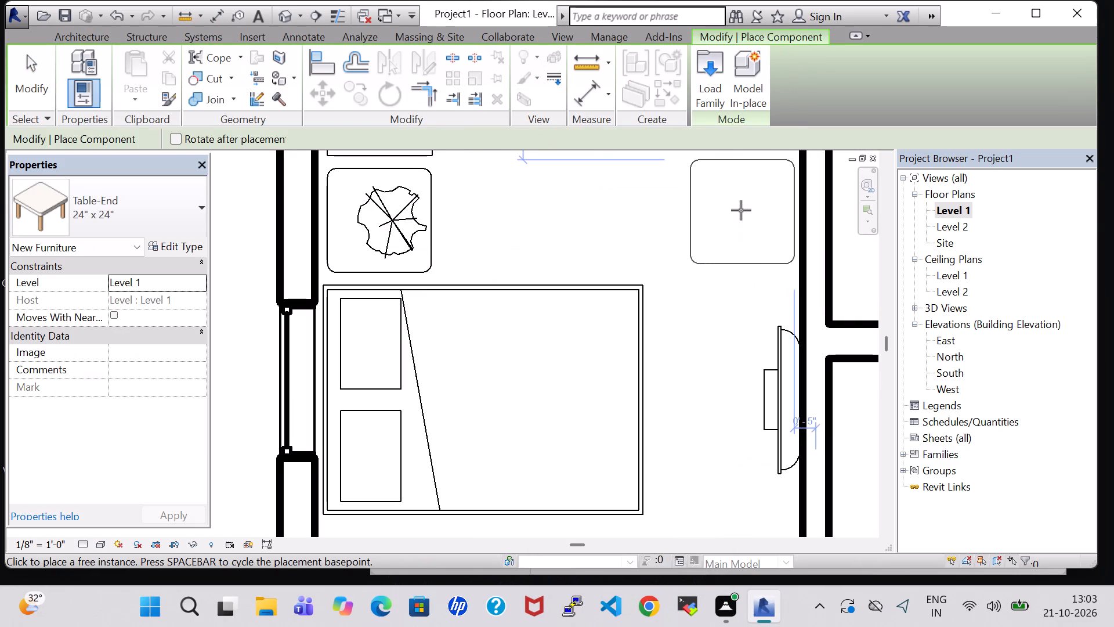
click(741, 207)
scroll(741, 207, down, 8)
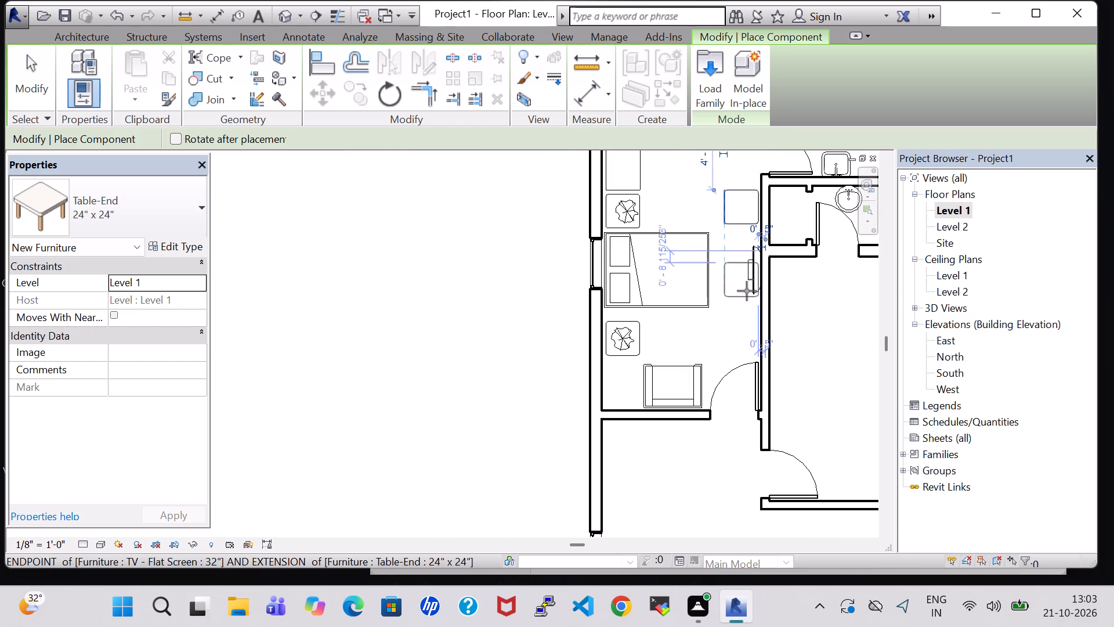
key(Escape)
key(Escape)
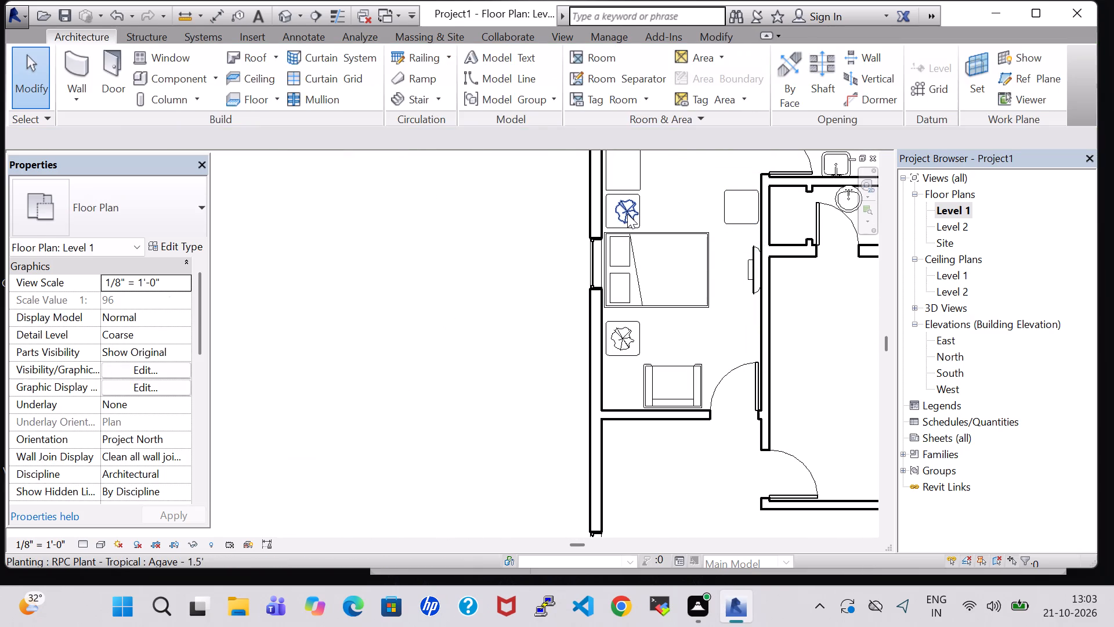
Create another Agave - 1.5' plant like the bedside one, at the edge of the new end table.
click(627, 214)
right_click(627, 214)
click(738, 316)
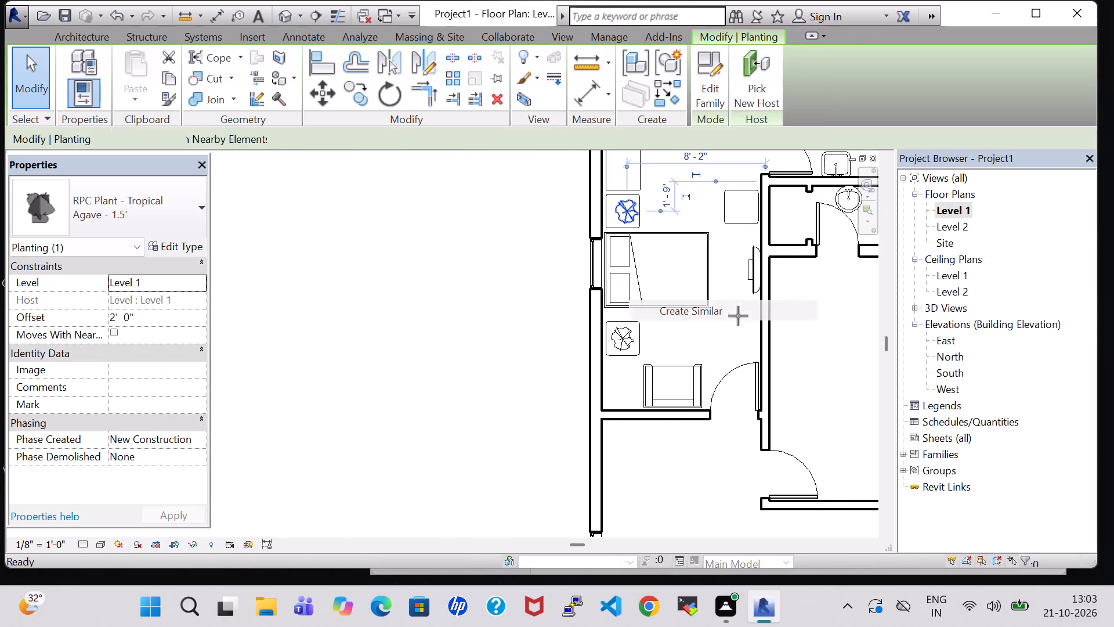
click(719, 209)
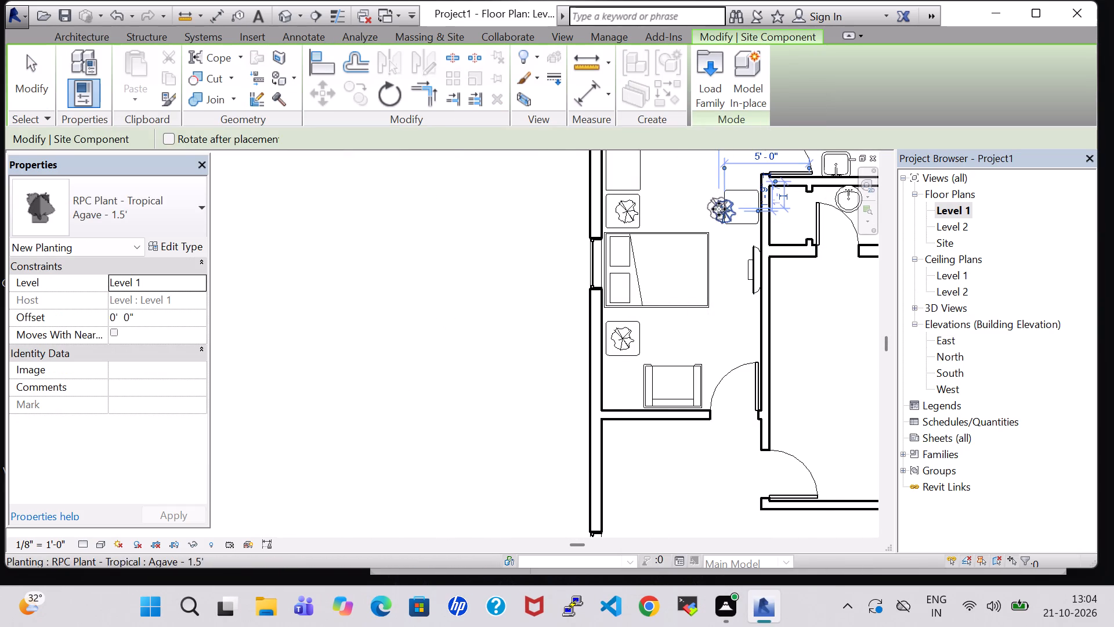
key(Escape)
key(Escape)
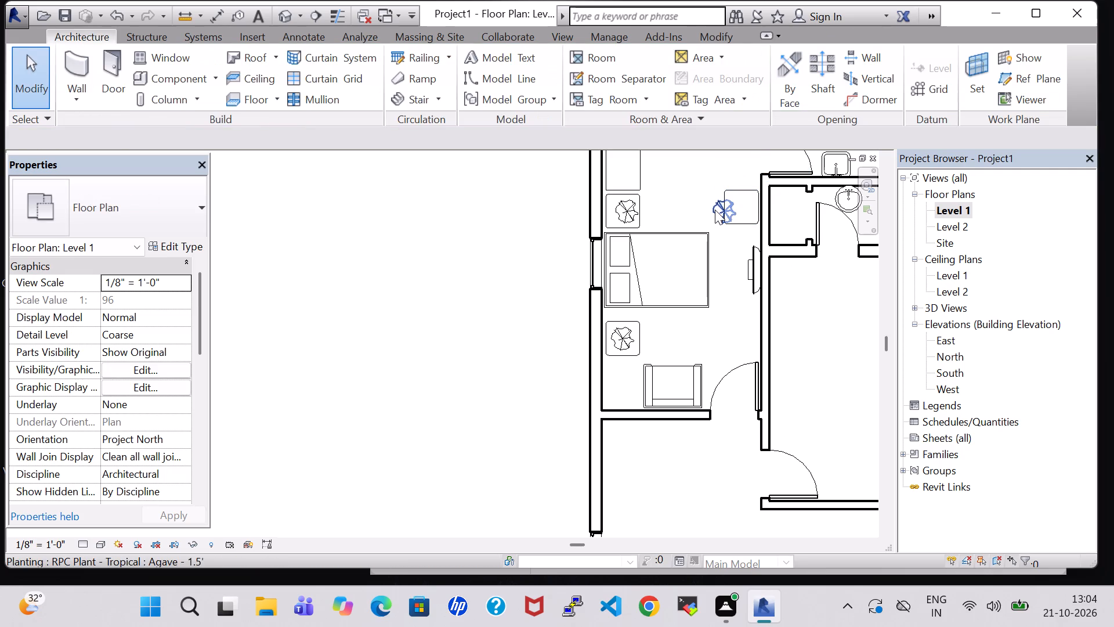
Set the new agave plant's offset from Level 1 to 2' 0".
click(714, 210)
click(115, 322)
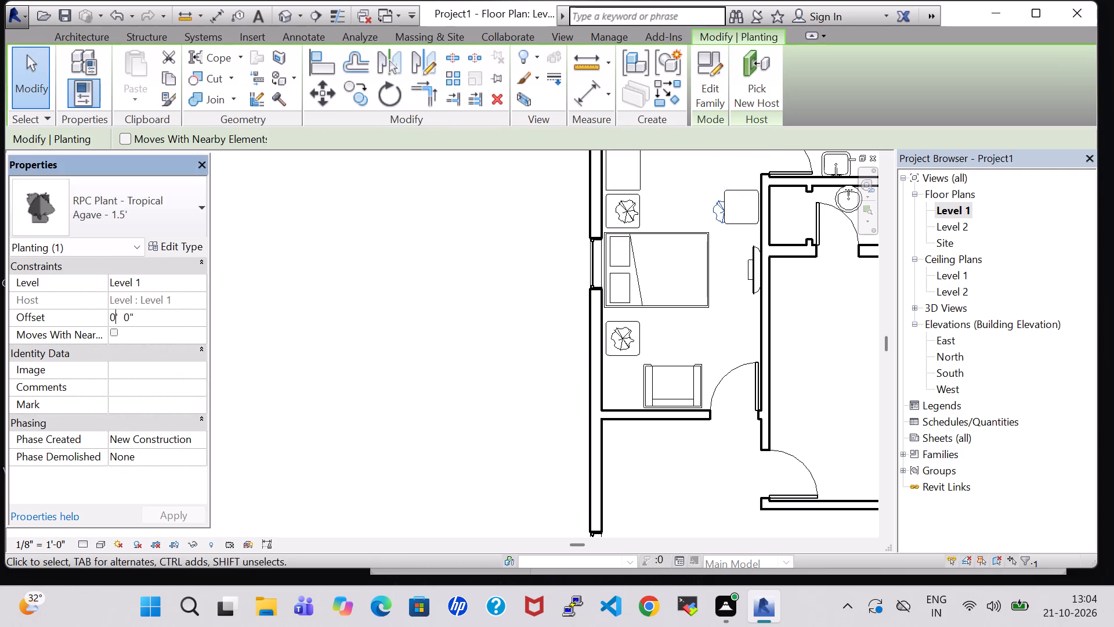
key(BackSpace)
key(2)
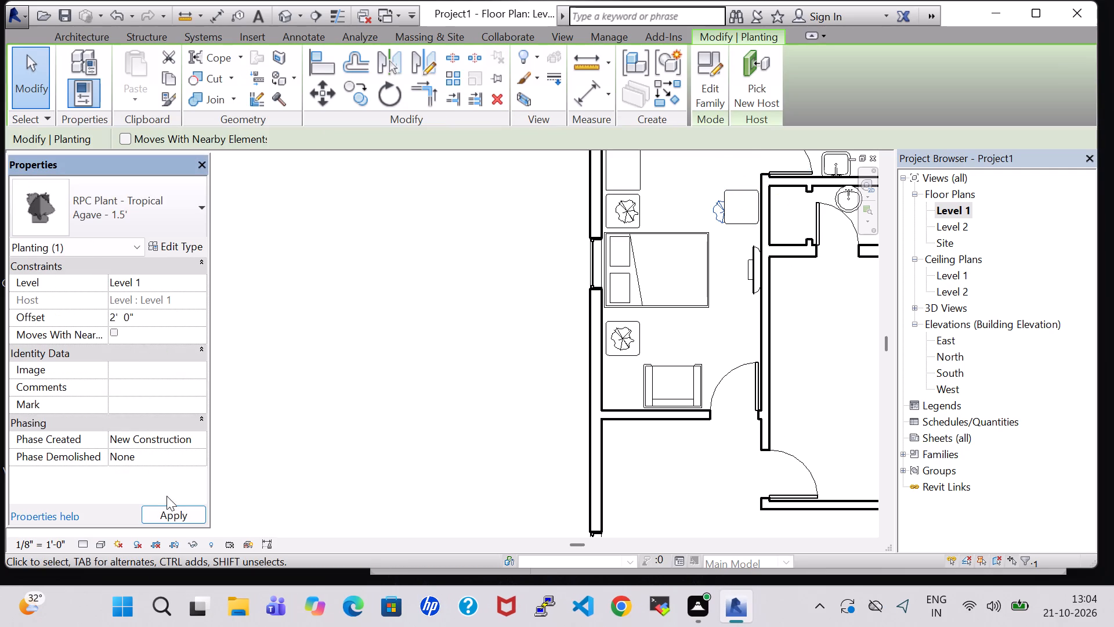
click(171, 509)
Nudge the new agave plant onto the centre of the end table beside the TV.
key(Right)
key(Right)
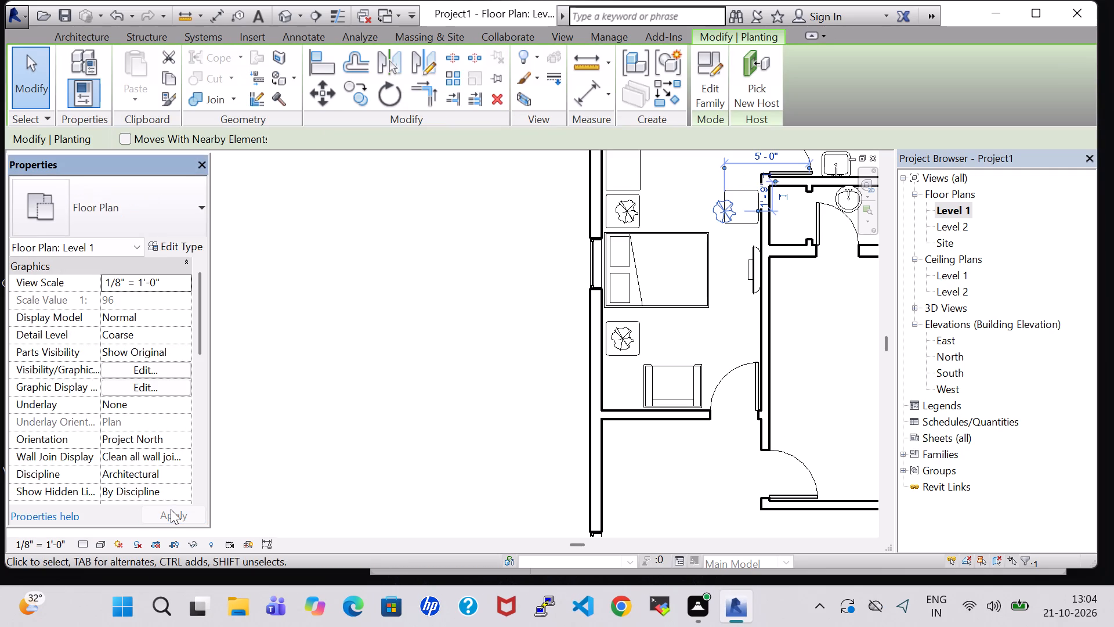
key(Right)
click(728, 219)
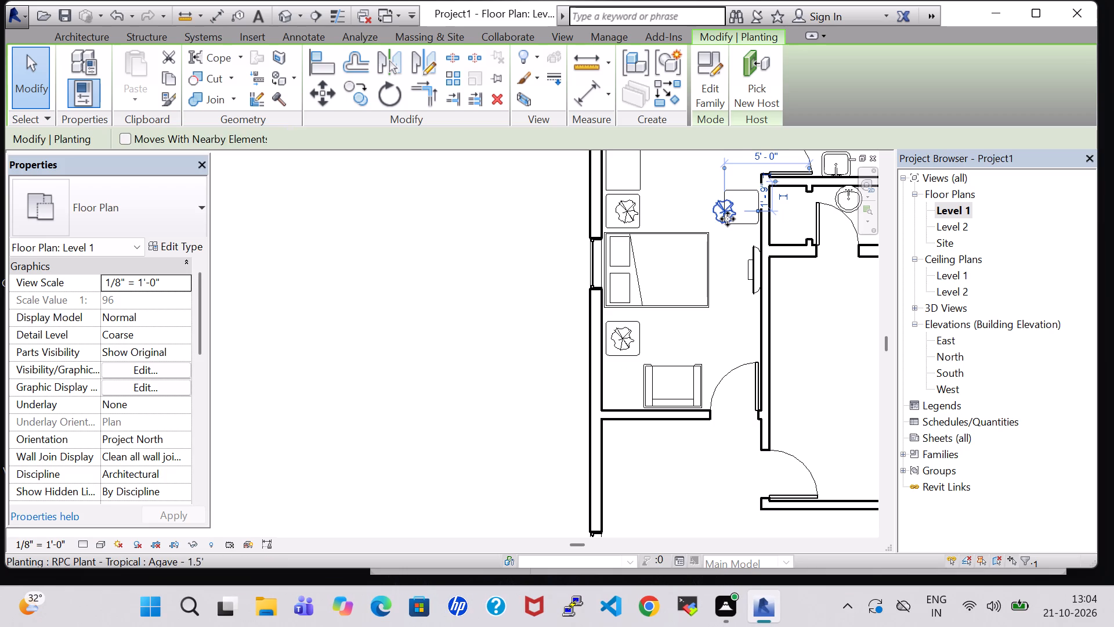
key(Right)
key(Right)
key(Right)
key(Right)
key(Up)
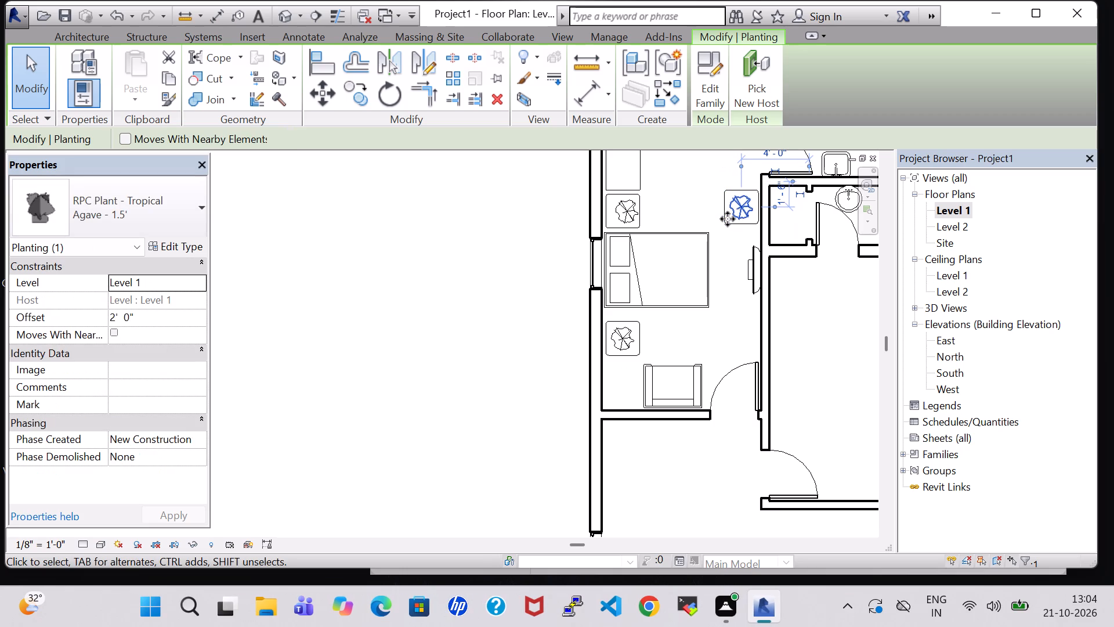
click(720, 343)
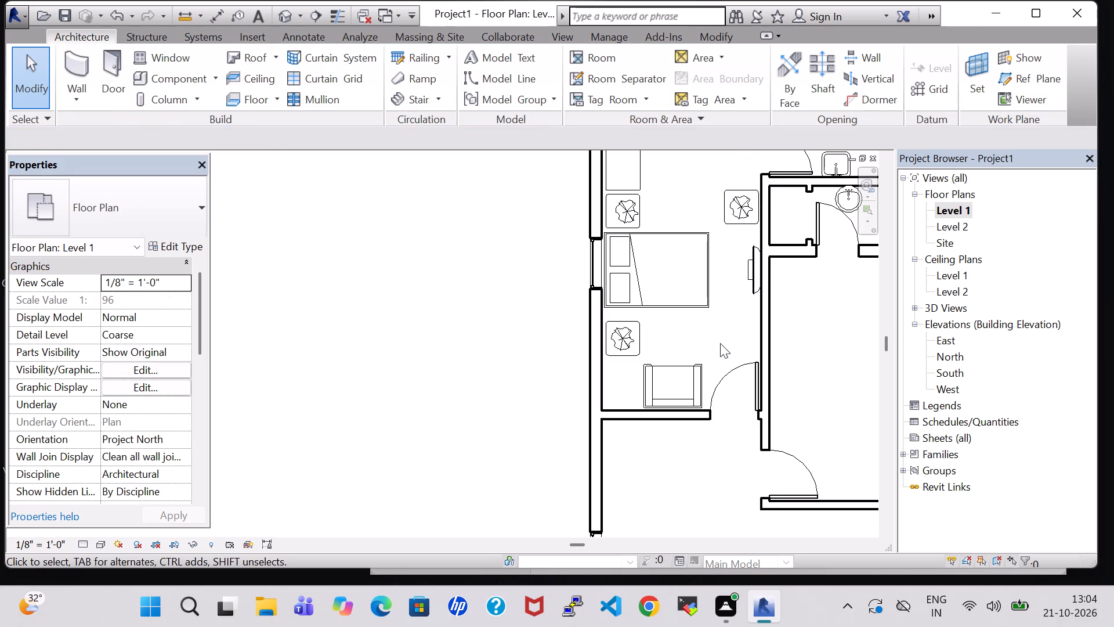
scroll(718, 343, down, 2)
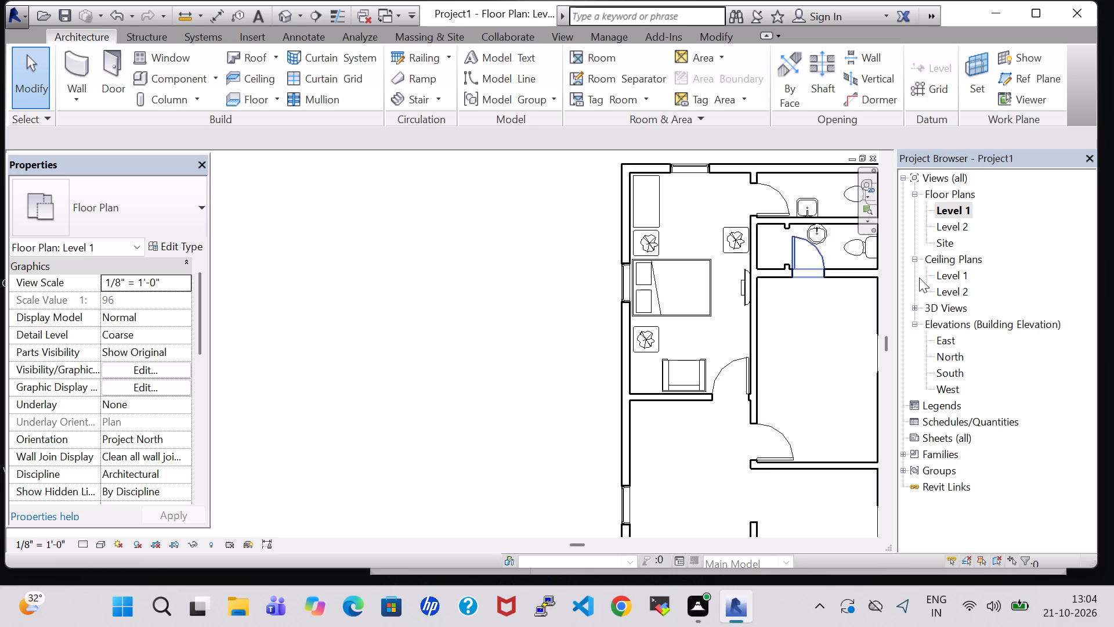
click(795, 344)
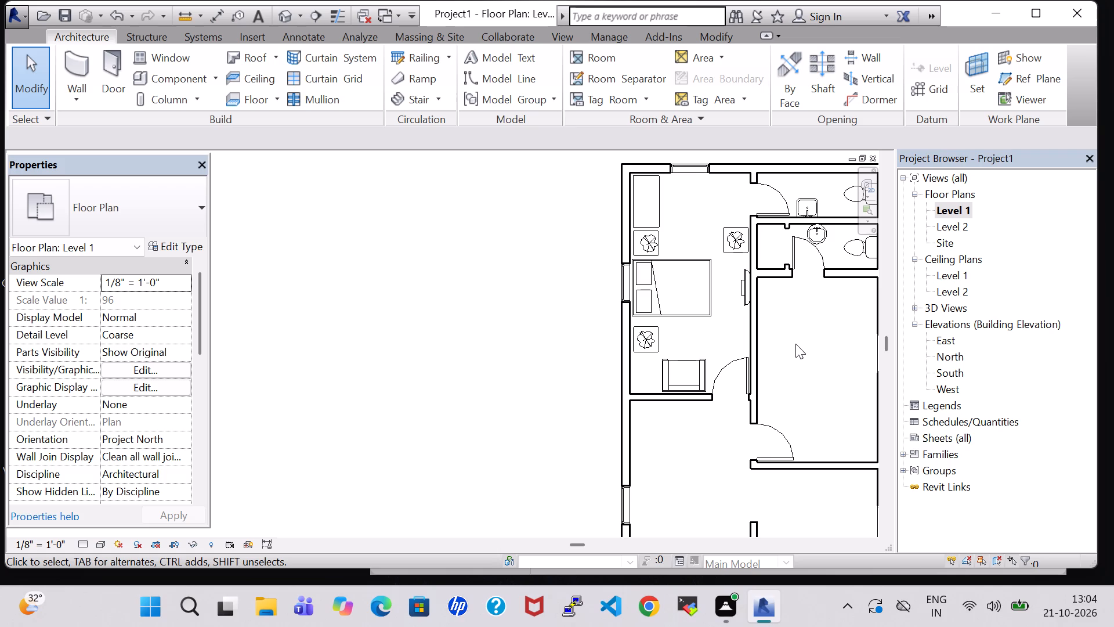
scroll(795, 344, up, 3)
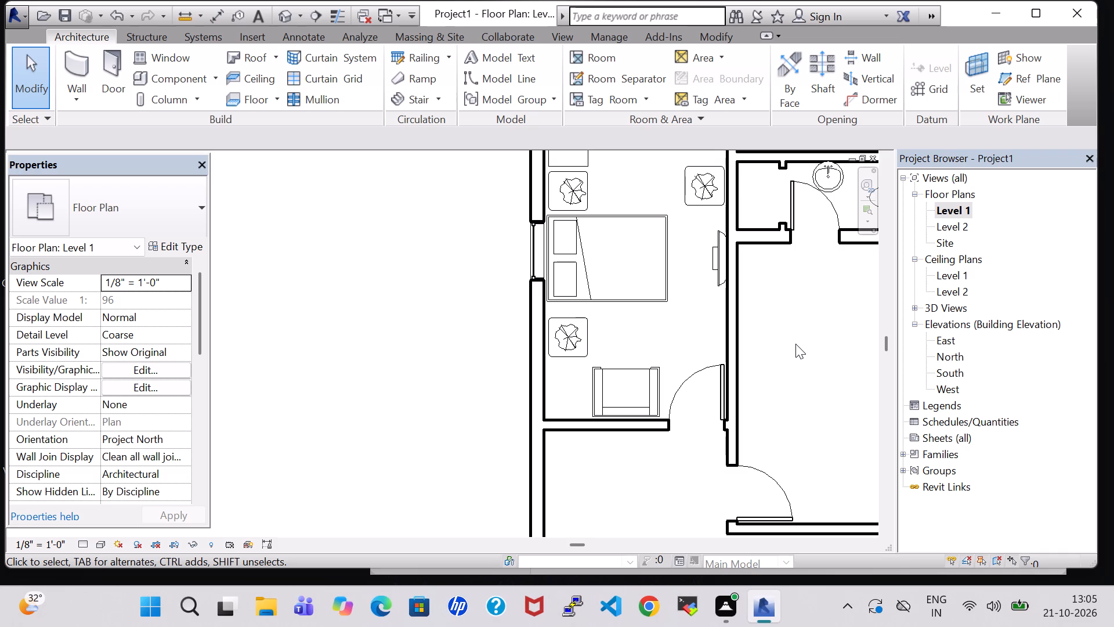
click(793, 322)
Shift the Chair-Corbu in the bedroom six nudge steps toward the exterior wall, below the bedside plant table.
scroll(793, 322, down, 2)
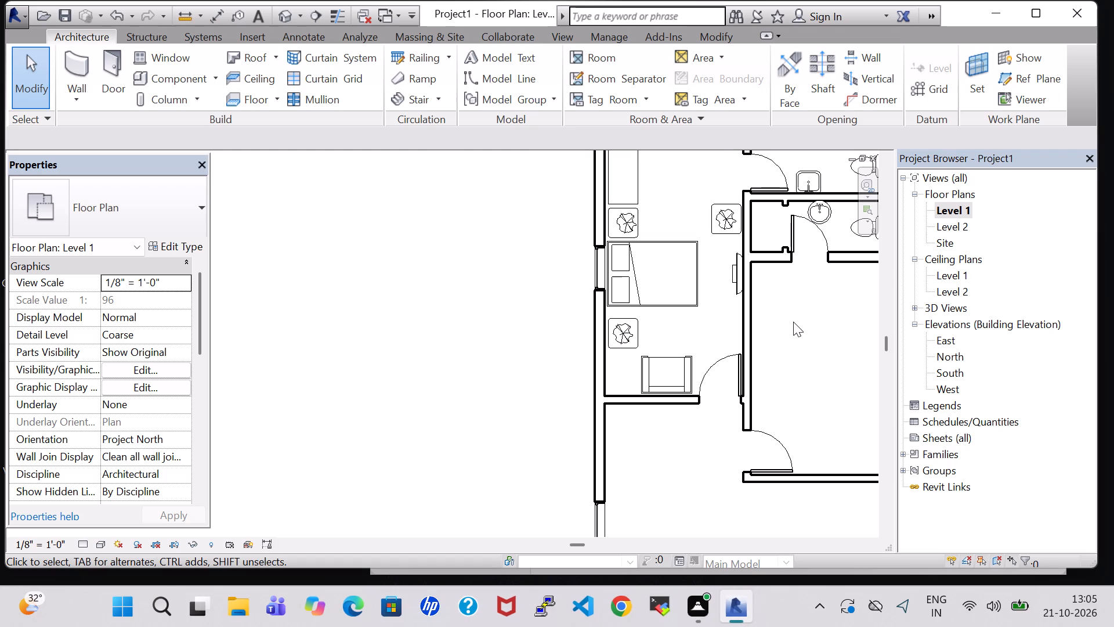
click(644, 380)
key(Left)
key(Left)
key(Left)
key(Left)
key(Left)
key(Left)
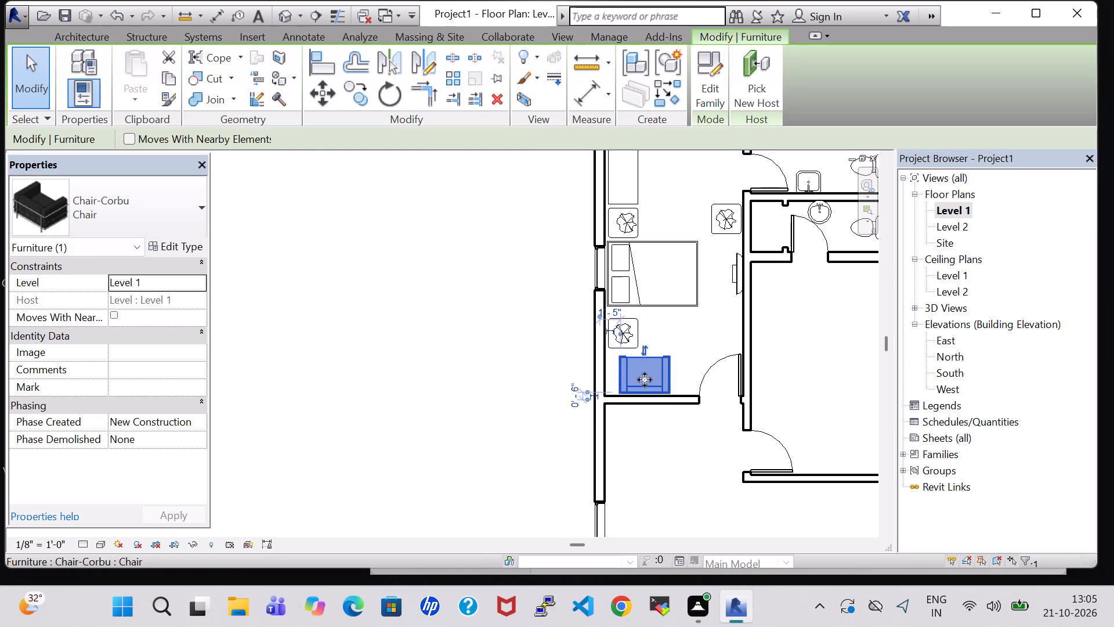
key(Left)
key(Right)
click(808, 343)
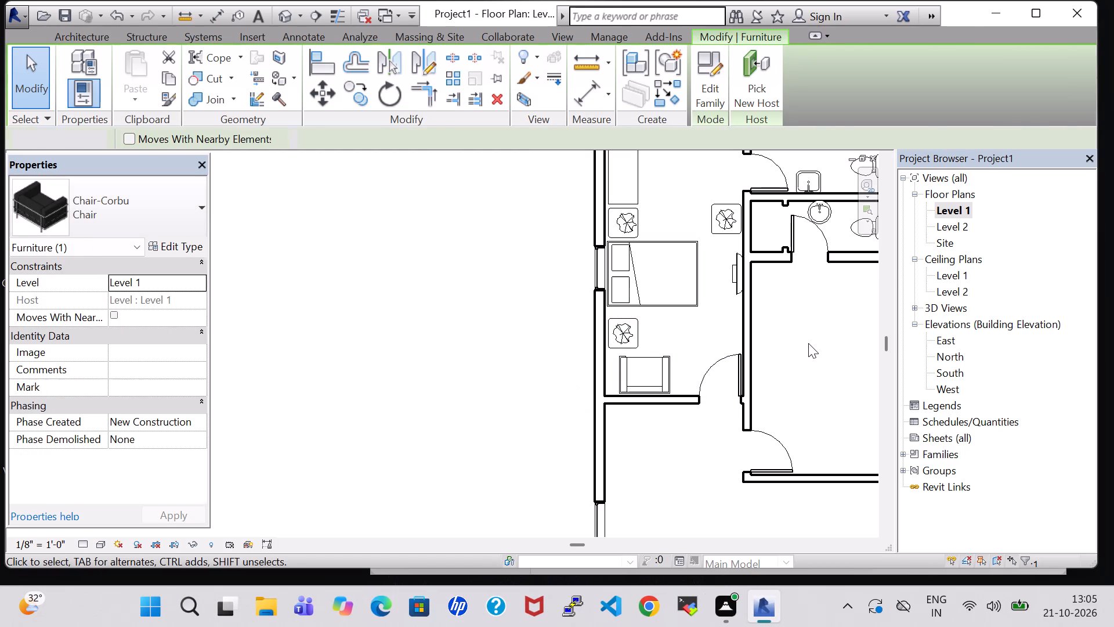
Place a tagged room in the furnished bedroom containing the bed and Chair-Corbu.
scroll(808, 343, down, 3)
middle_drag(808, 343, 734, 346)
click(607, 53)
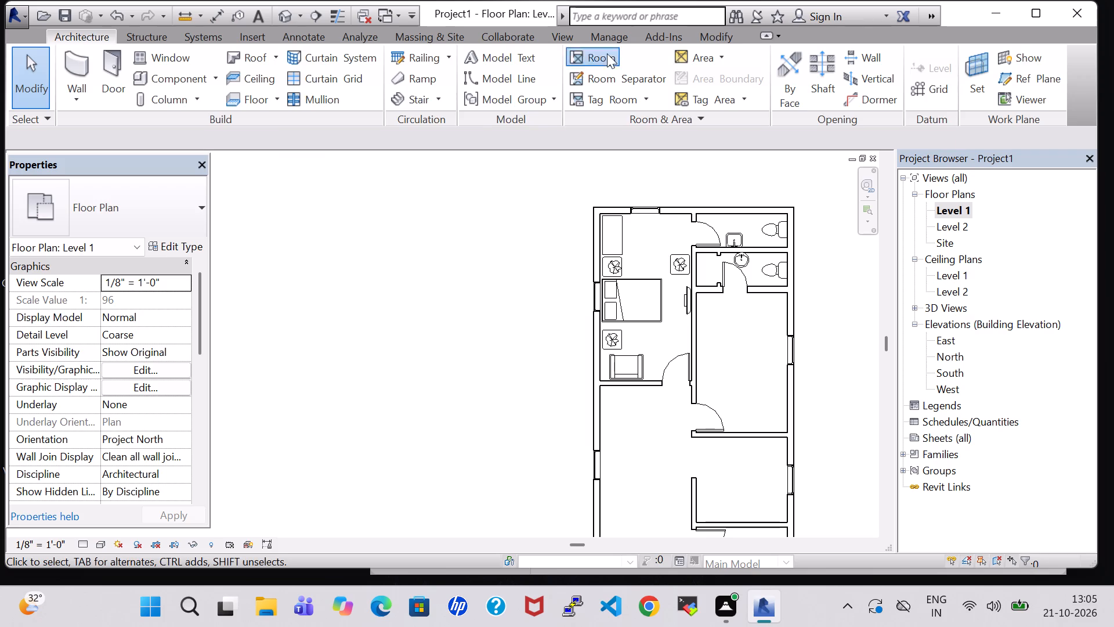
click(642, 302)
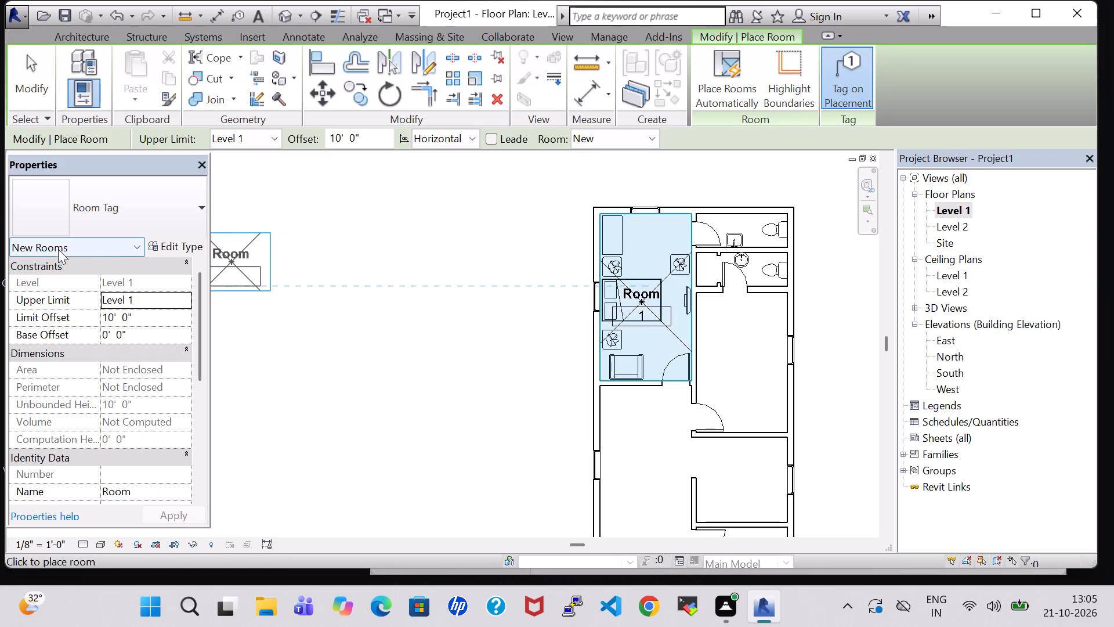
Turn off Show Room Number in the Room Tag type properties.
click(196, 247)
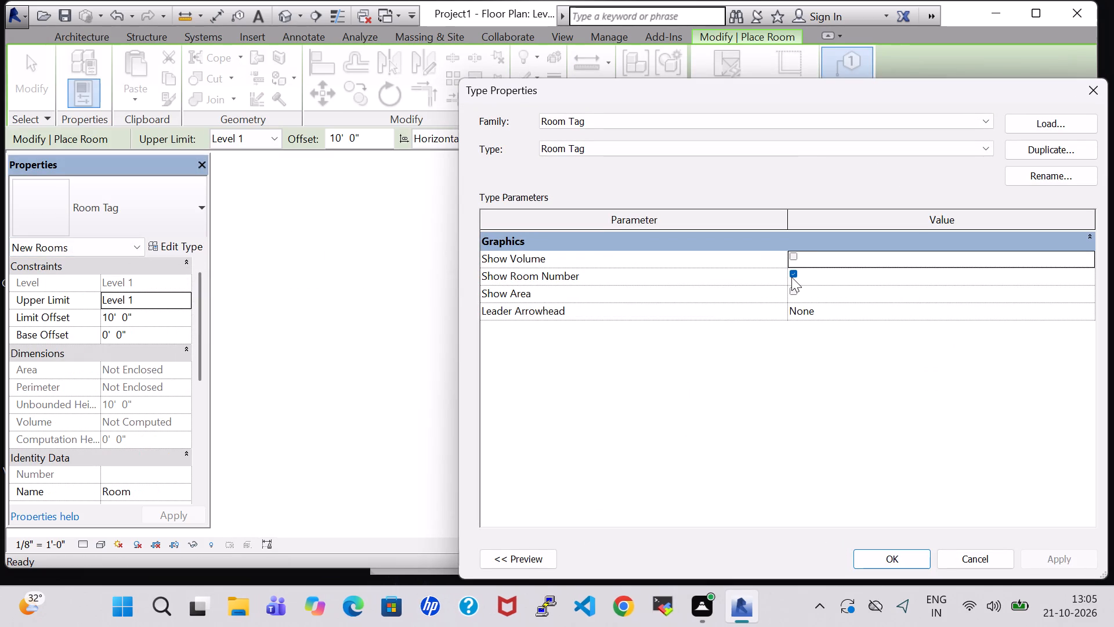
click(791, 277)
click(903, 550)
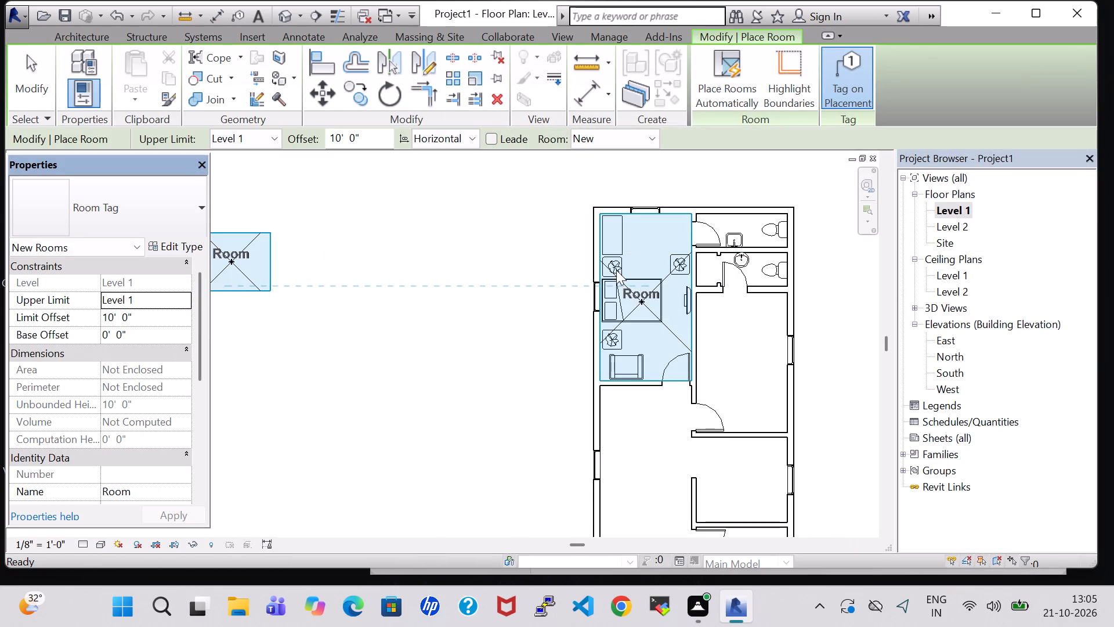
key(Escape)
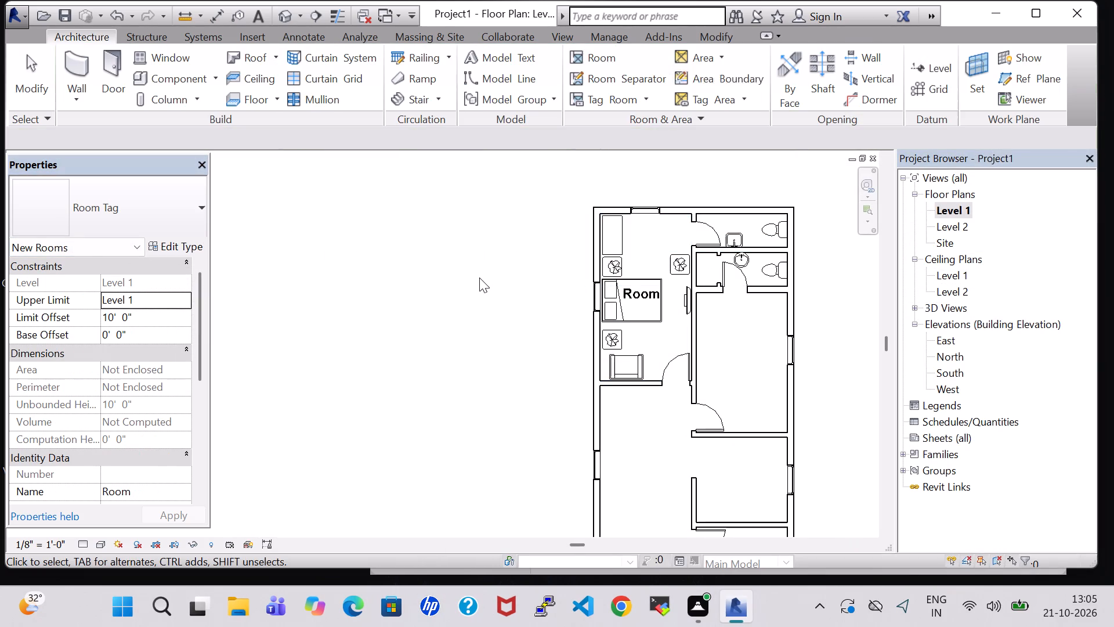
key(Escape)
Rename the room tag in the furnished bedroom as BEDROOM.
double_click(644, 294)
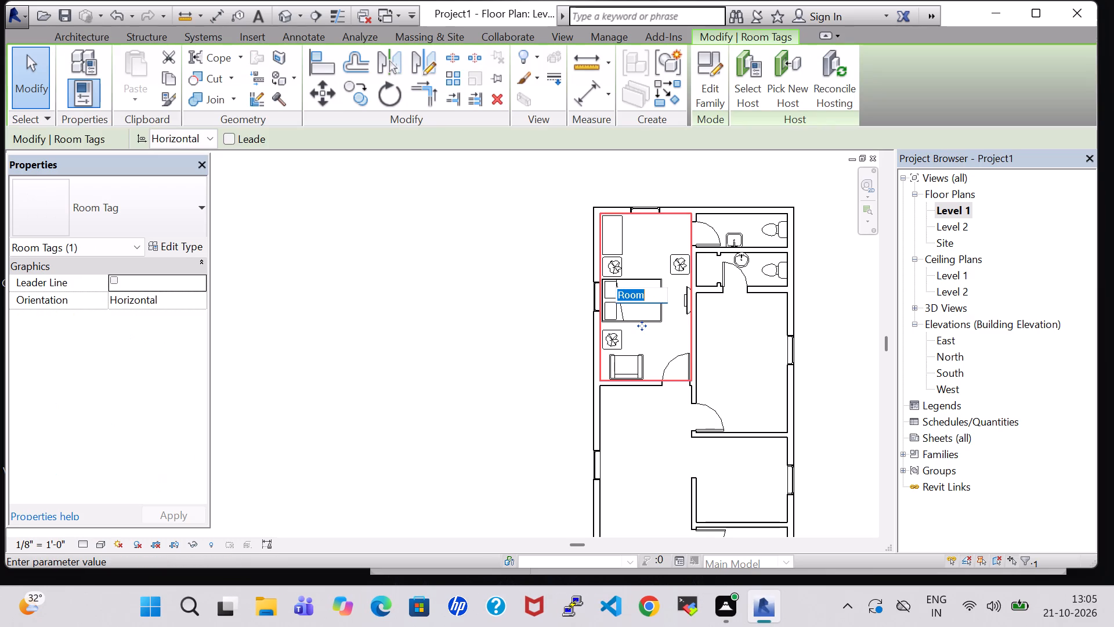
key(BackSpace)
text(BEDROOM)
key(Return)
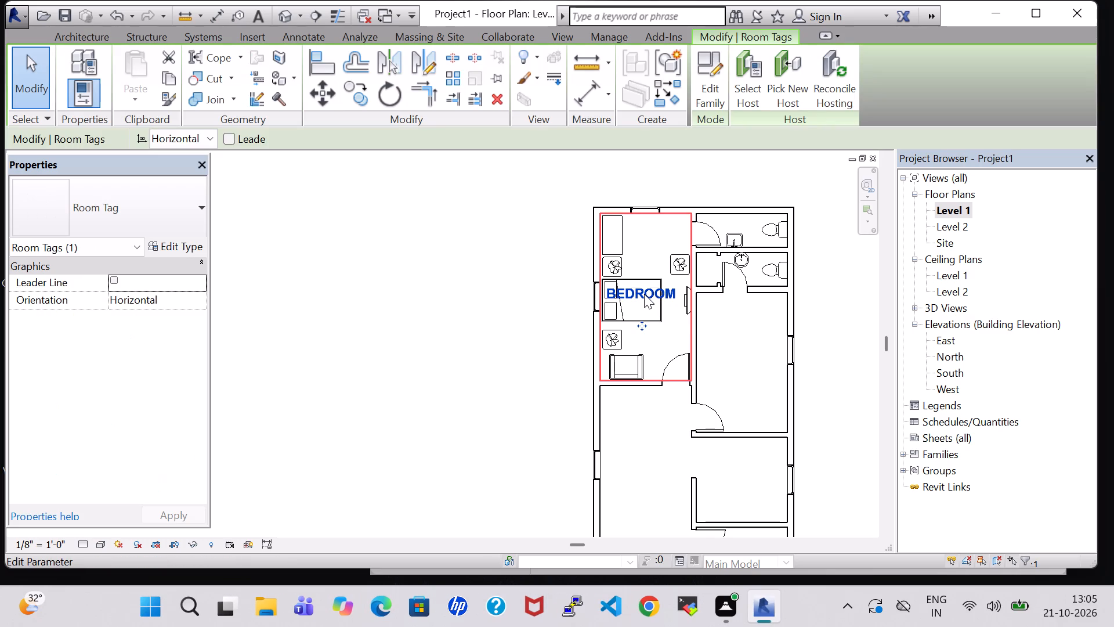
click(833, 301)
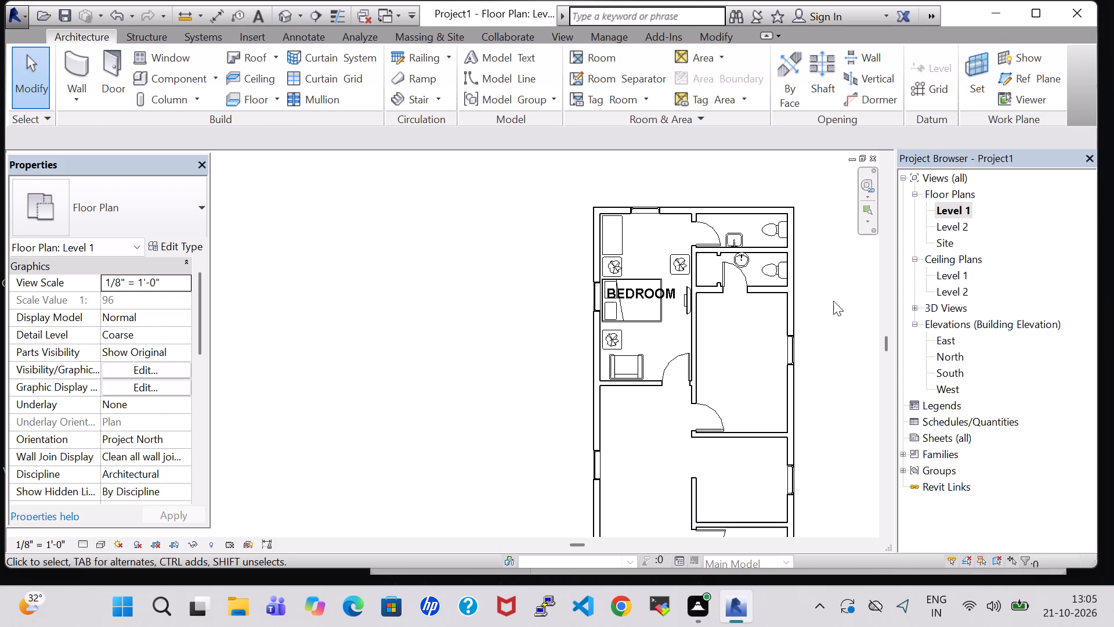
Place a tagged room in the upper bathroom, next to the furnished bedroom, and name it TOILET.
click(595, 56)
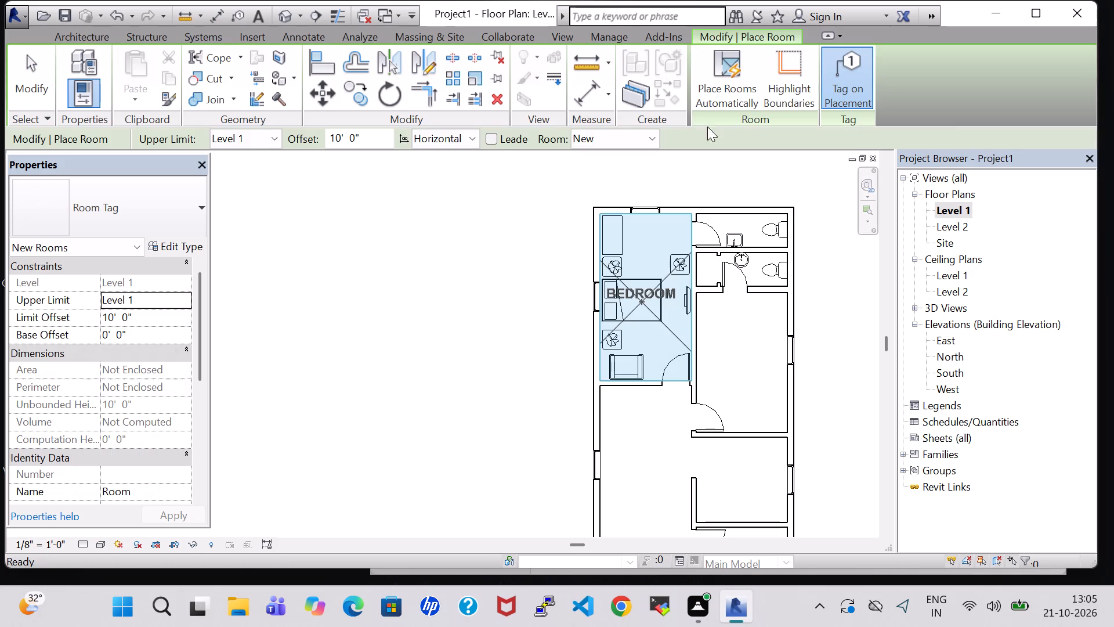
click(736, 234)
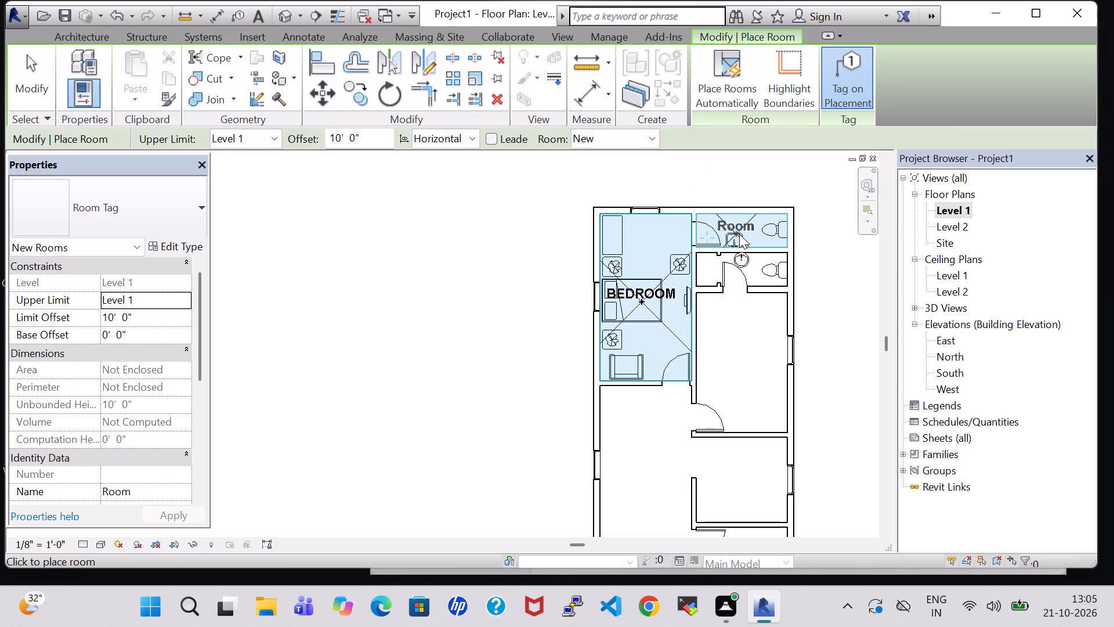
key(Escape)
key(Escape)
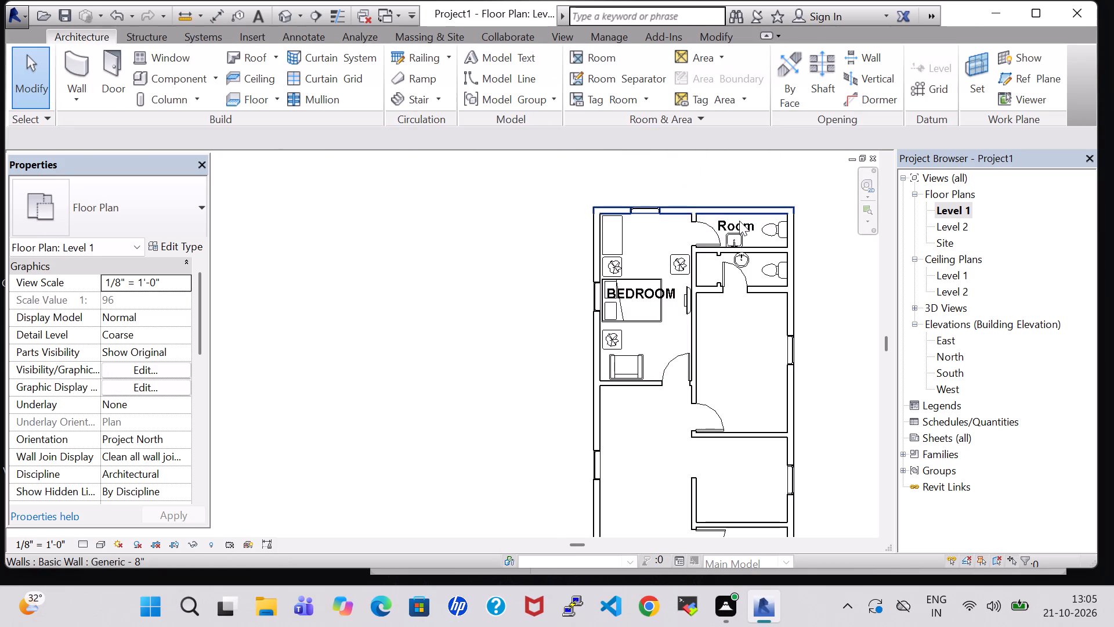
double_click(739, 225)
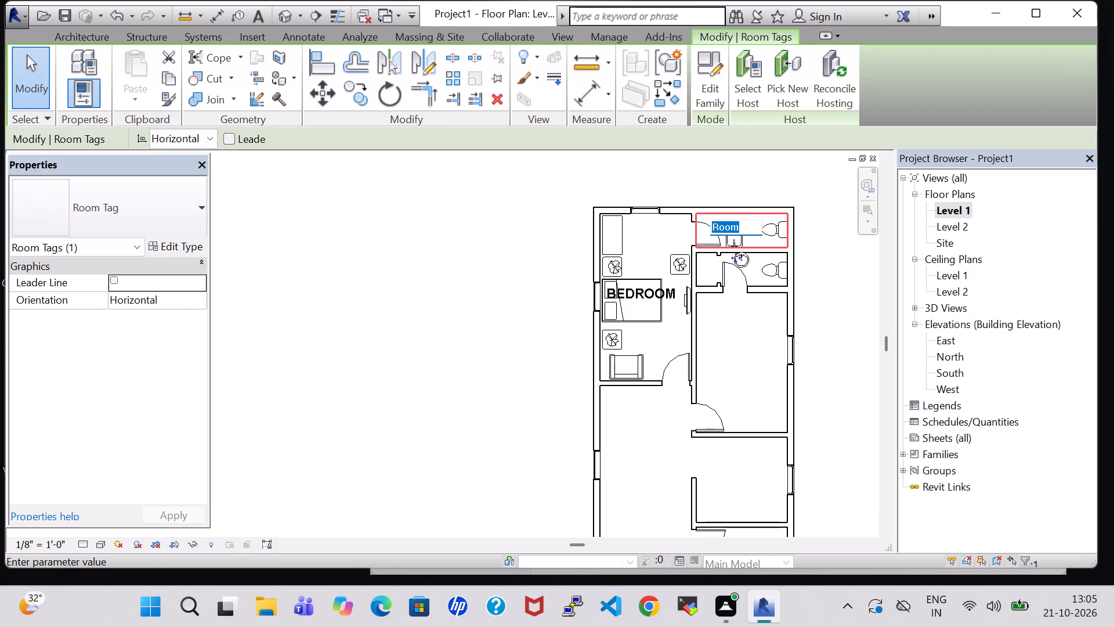
key(BackSpace)
text(TOILET)
key(Return)
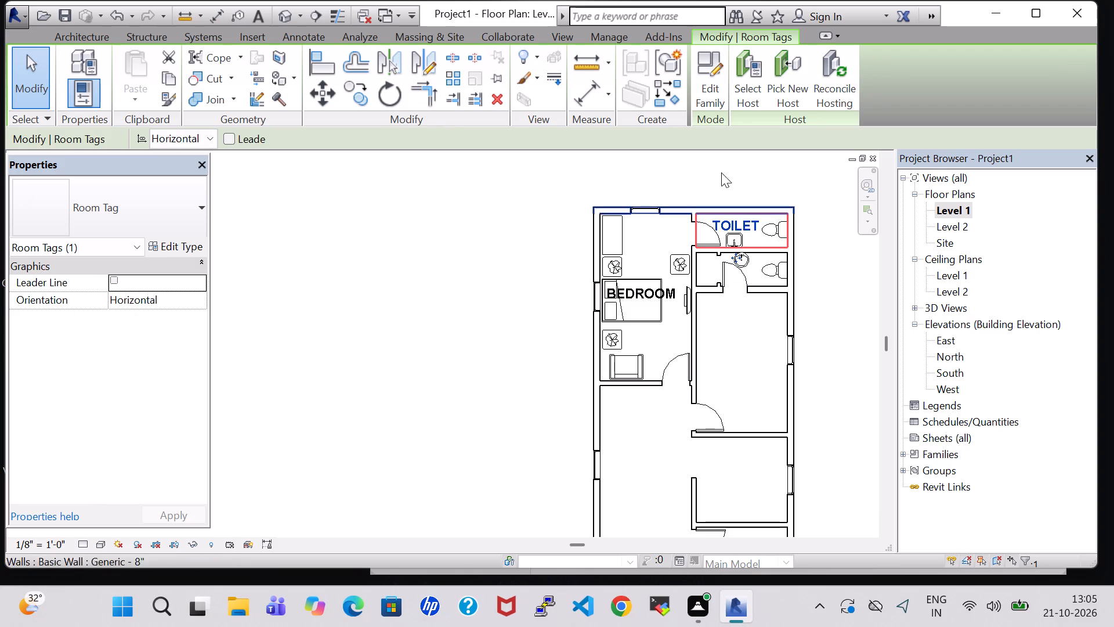
Place a tagged room in the second bathroom, directly below the first toilet, and name it TOILET.
click(64, 35)
click(591, 51)
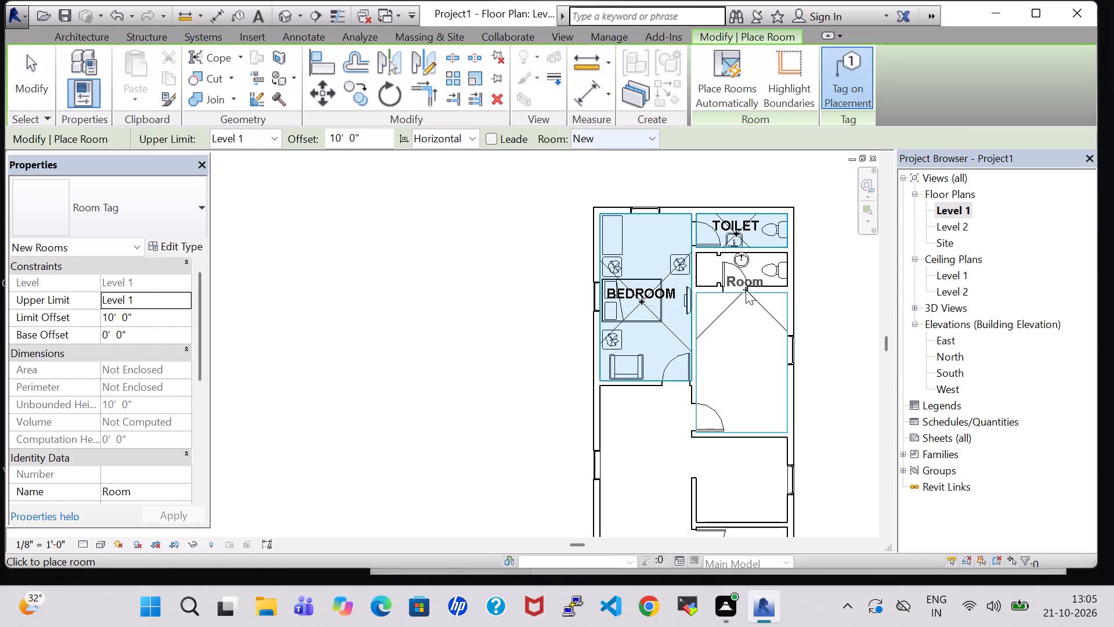
scroll(744, 275, up, 7)
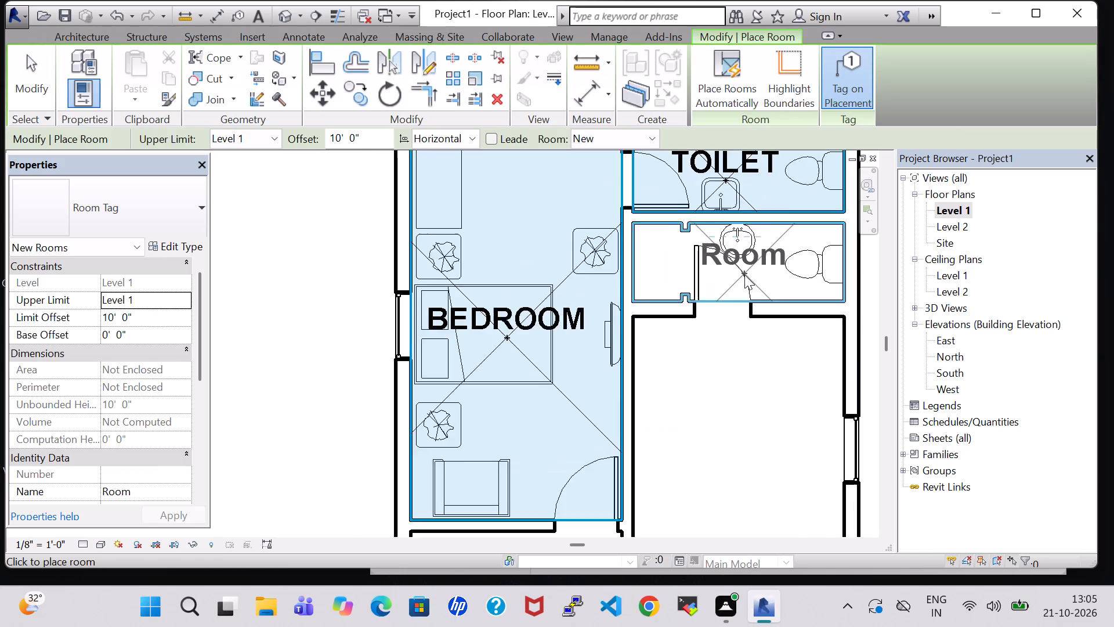
click(744, 283)
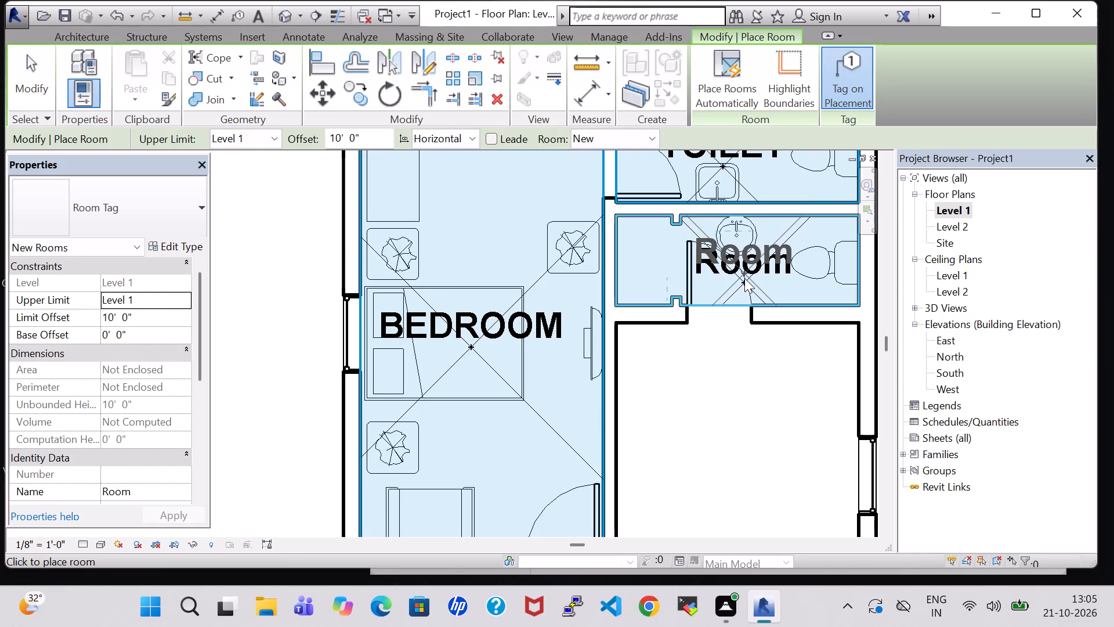
key(Escape)
key(Escape)
double_click(766, 267)
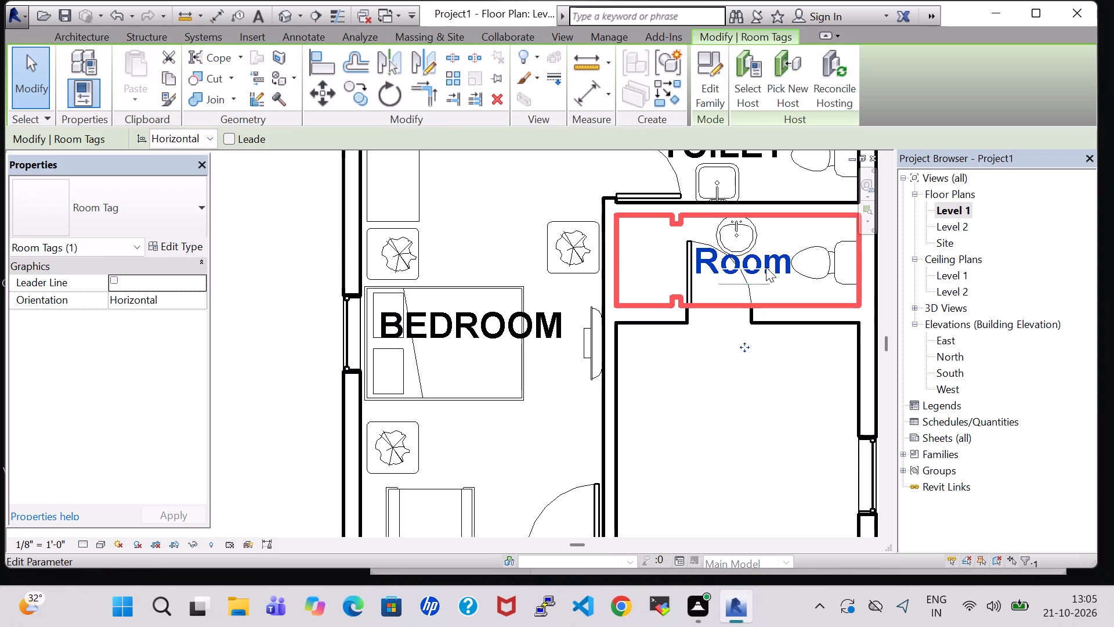
key(BackSpace)
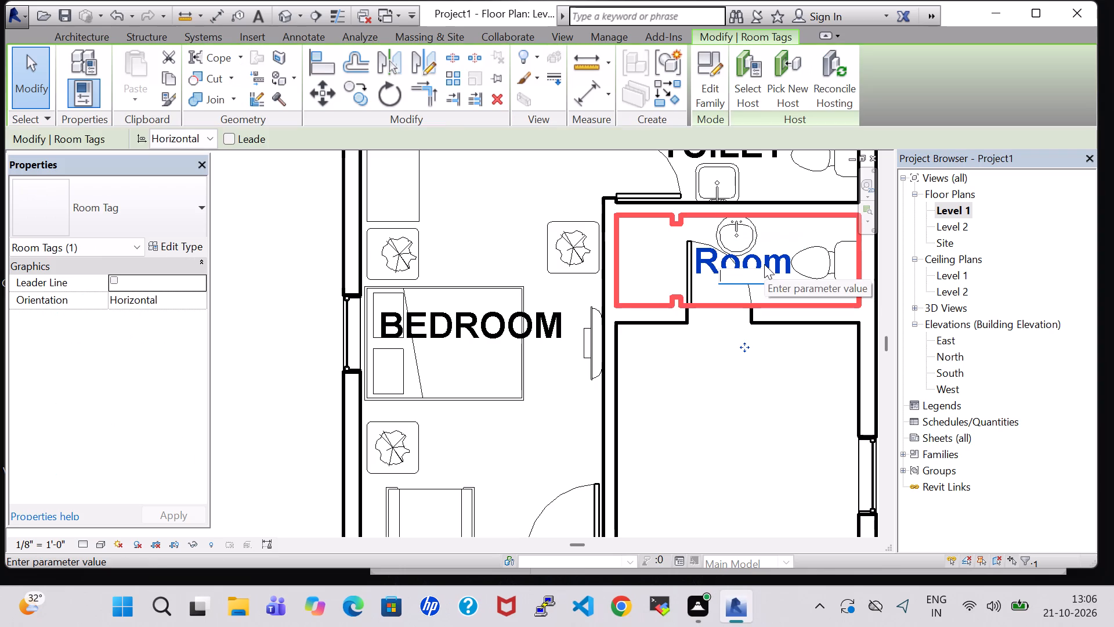
text(TOILET)
key(Return)
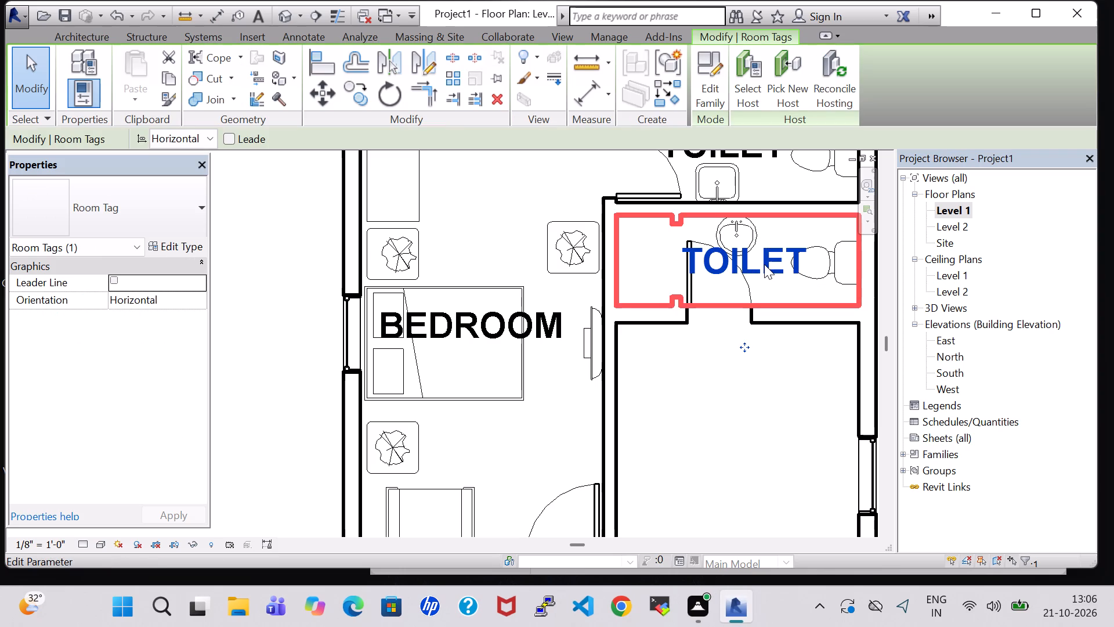
scroll(793, 286, down, 4)
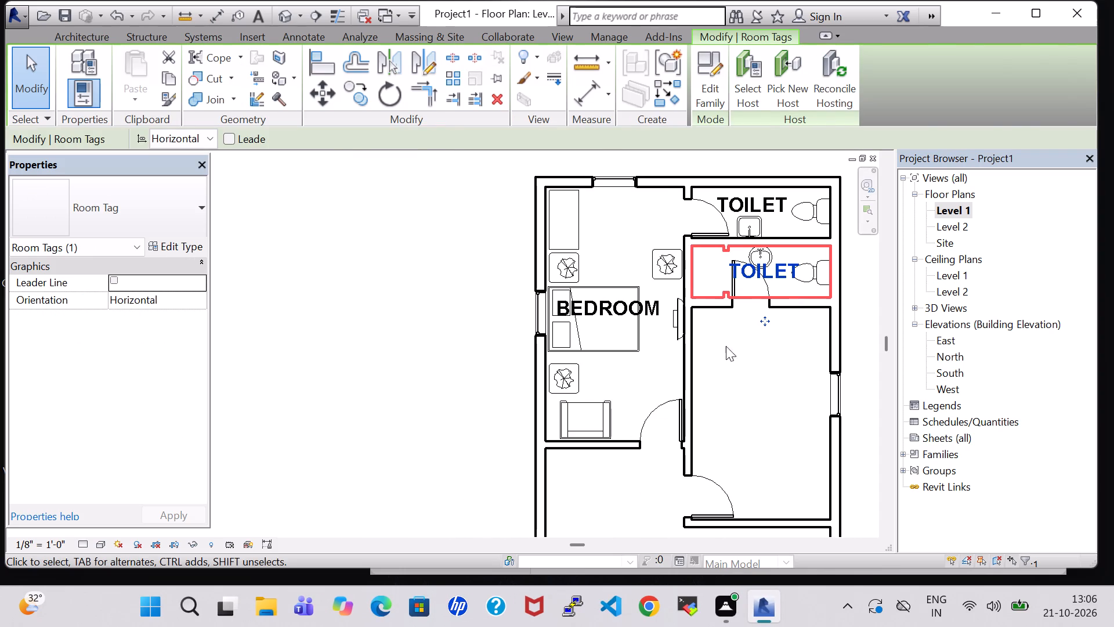
click(750, 373)
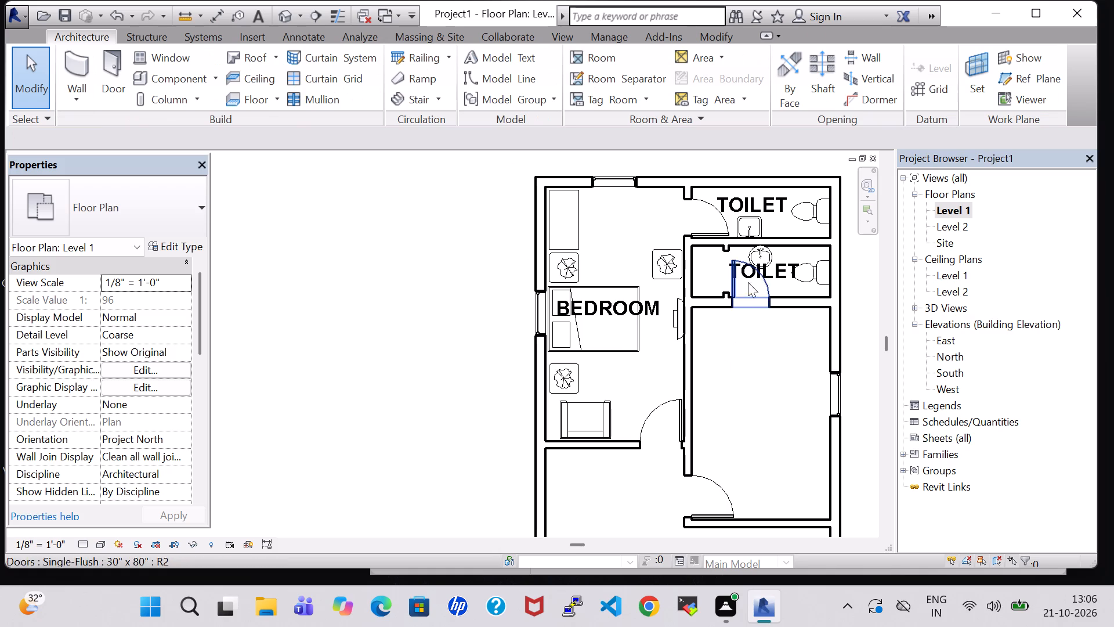
Place another tagged room in the small compartment beside the lower toilet, accepting the redundant room, and name it OTS.
click(595, 53)
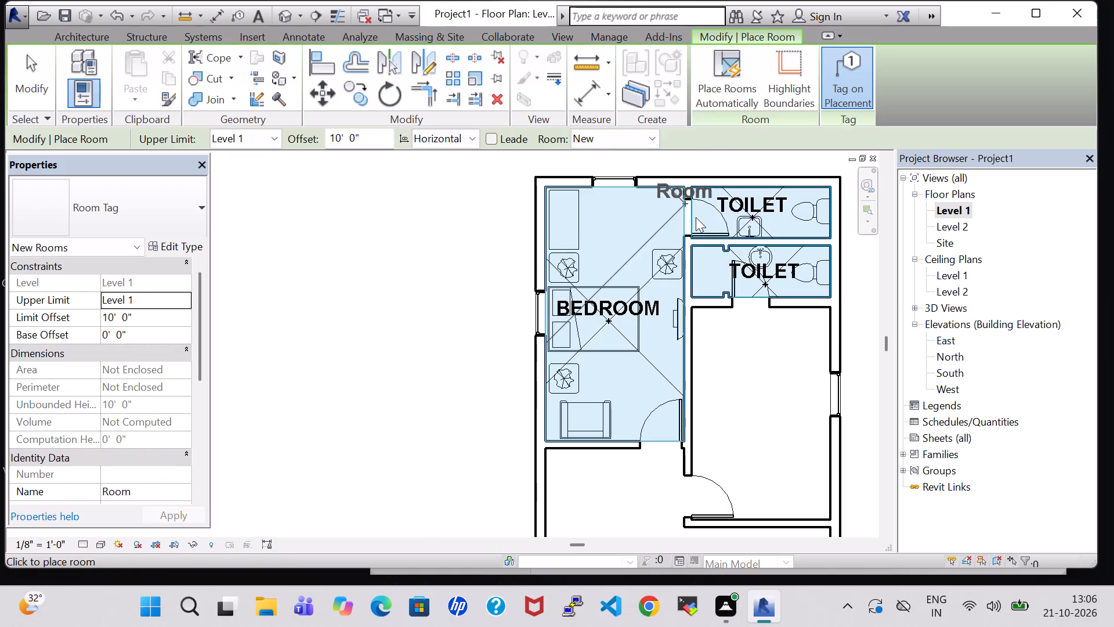
click(714, 284)
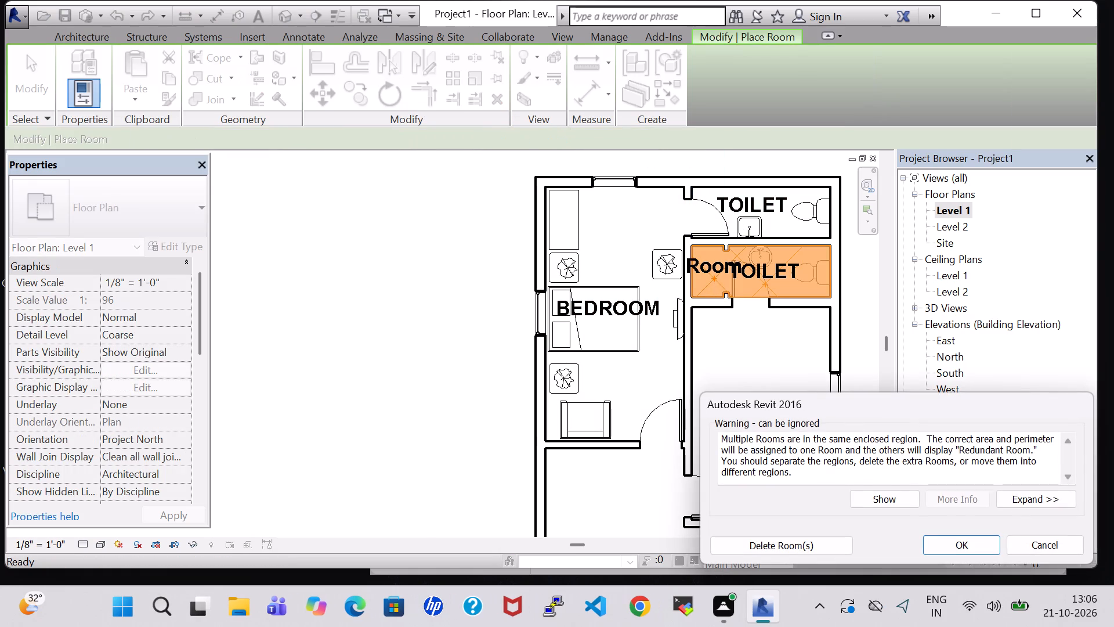
click(949, 546)
key(Escape)
key(Escape)
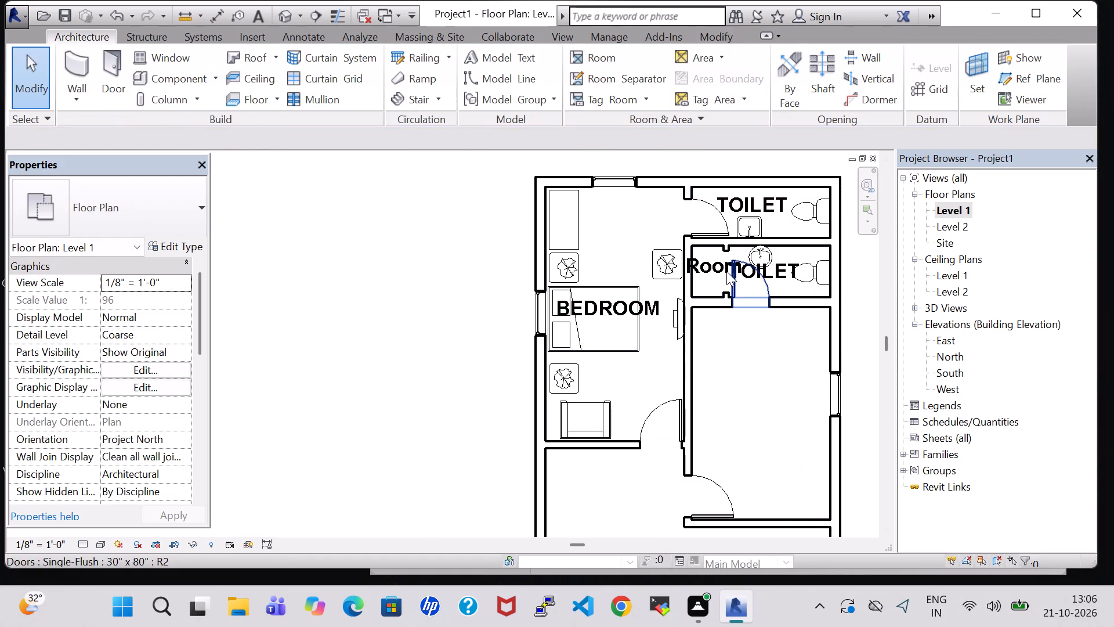
double_click(702, 266)
key(BackSpace)
text(OTS)
key(Return)
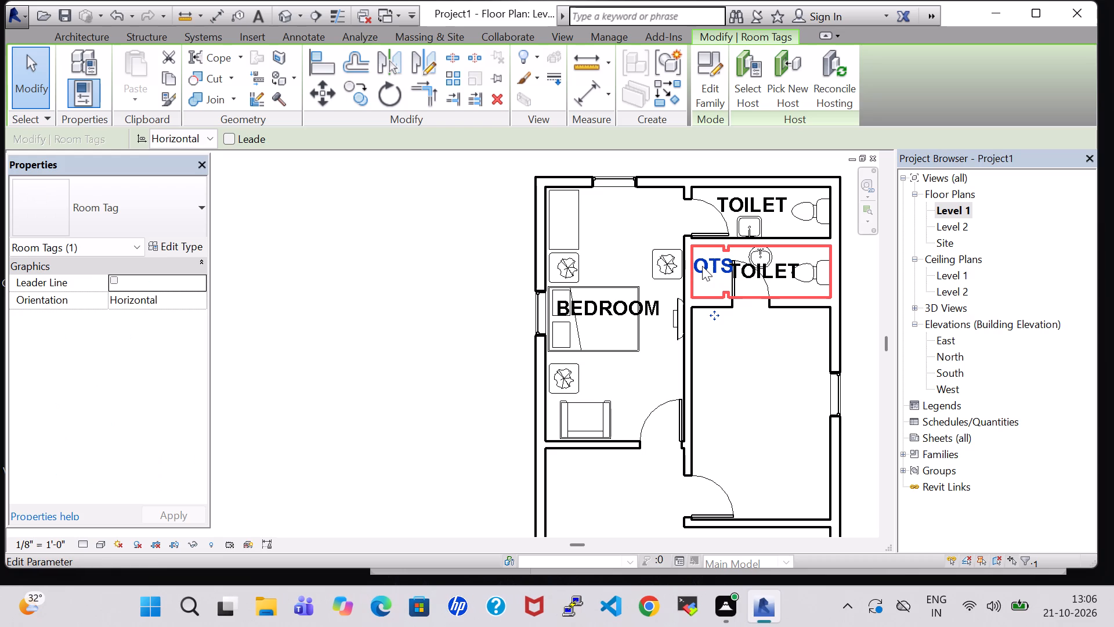
Separate the OTS and lower TOILET tags by nudging TOILET seven steps toward the exterior wall, keeping OTS within its compartment.
key(Left)
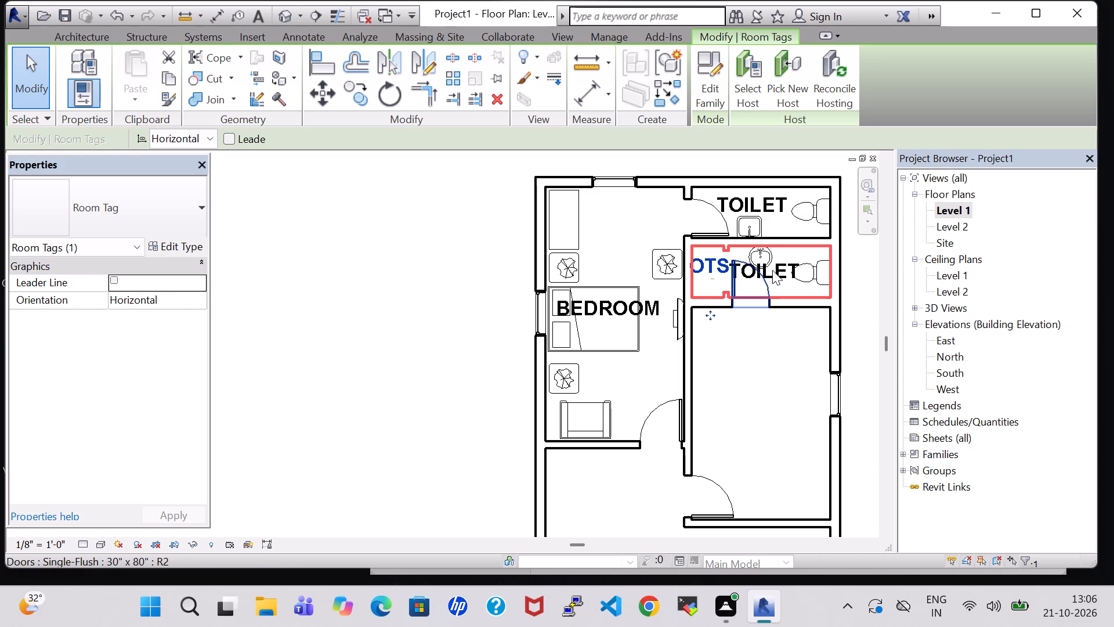
click(792, 267)
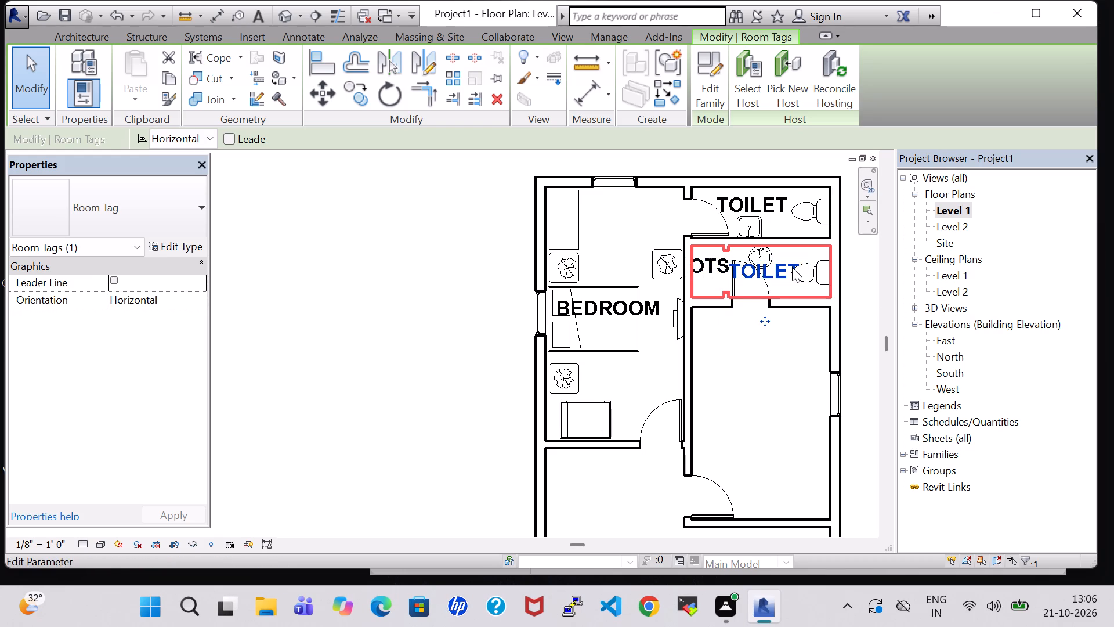
key(Right)
key(Right)
key(Right)
key(Right)
key(Right)
key(Right)
key(Right)
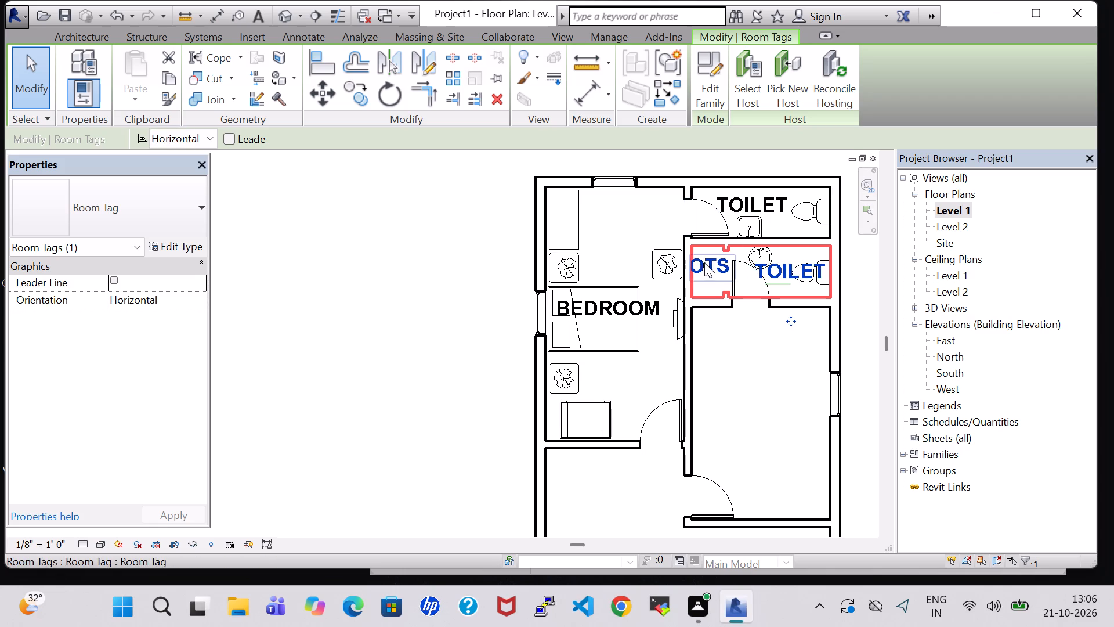
click(704, 265)
key(Right)
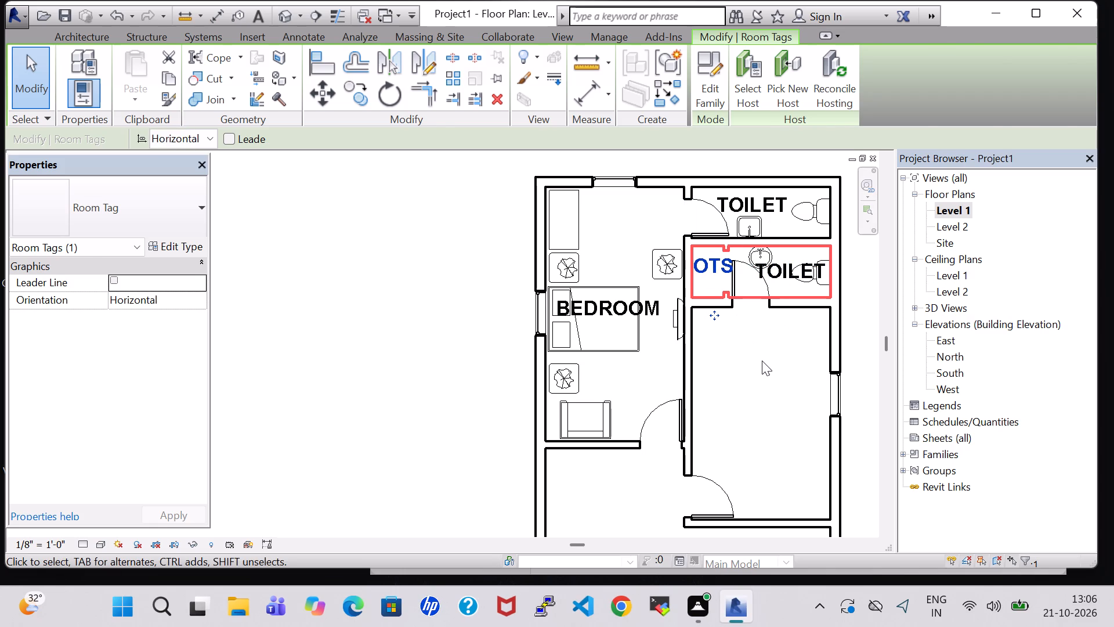
click(762, 361)
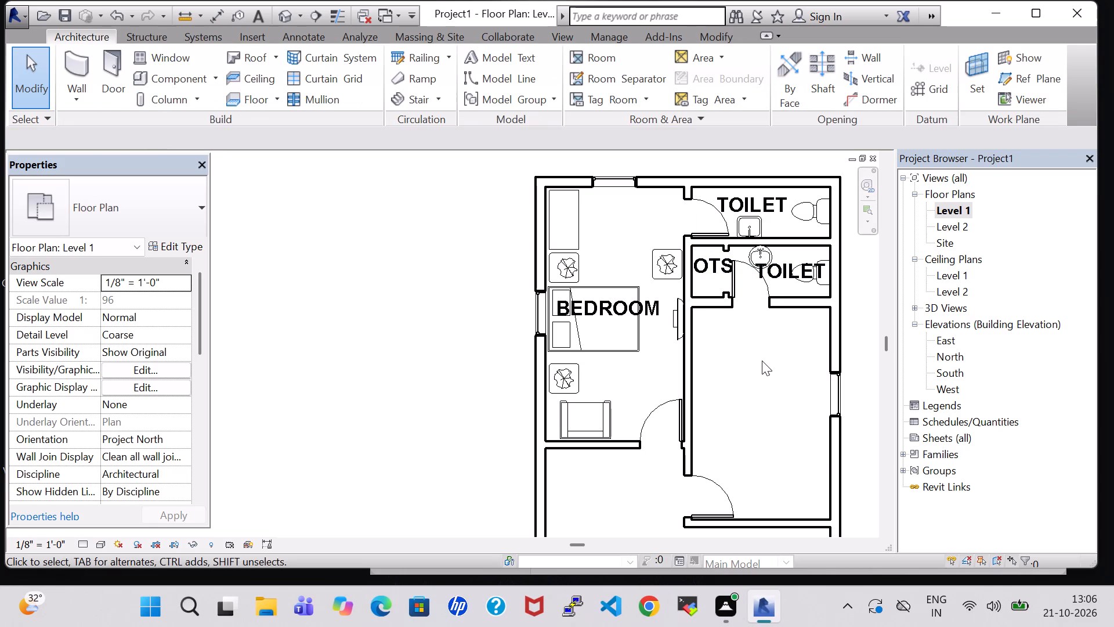
Load the Bed-Standard.0001 family from the Beds folder of the US Imperial Furniture library for component placement.
scroll(762, 361, down, 1)
middle_drag(762, 361, 674, 325)
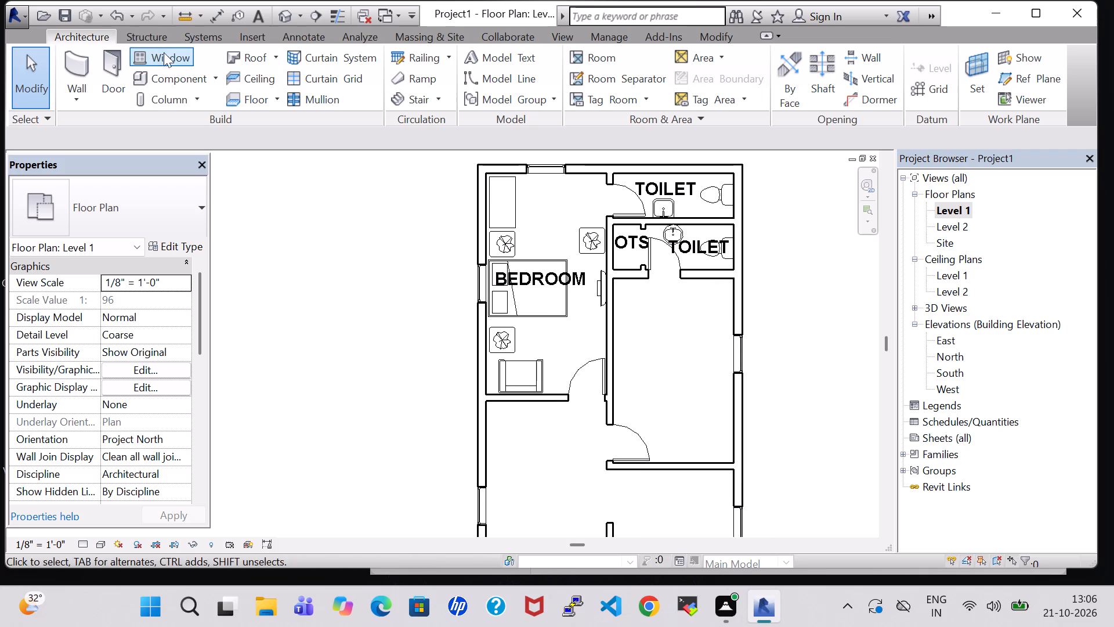
click(189, 70)
click(712, 83)
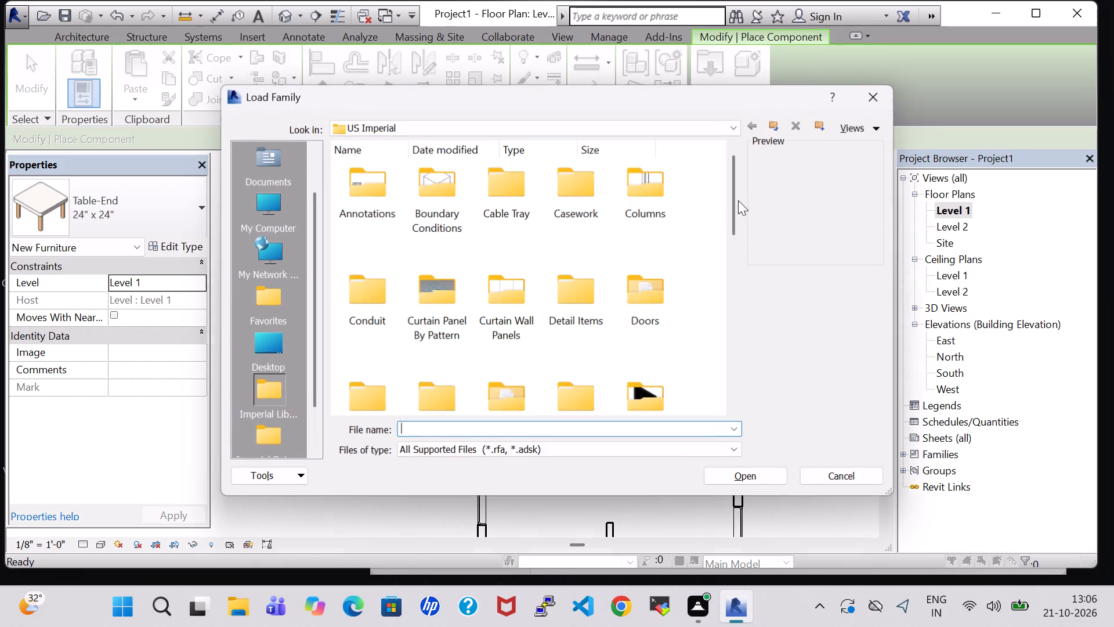
double_click(635, 391)
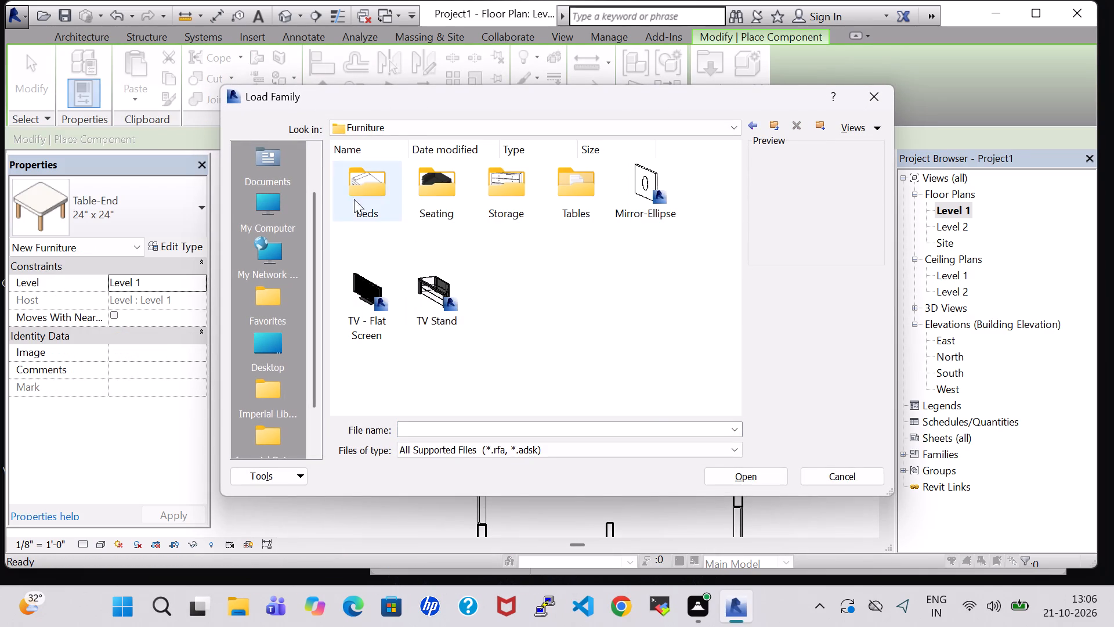
click(343, 196)
double_click(371, 198)
click(636, 196)
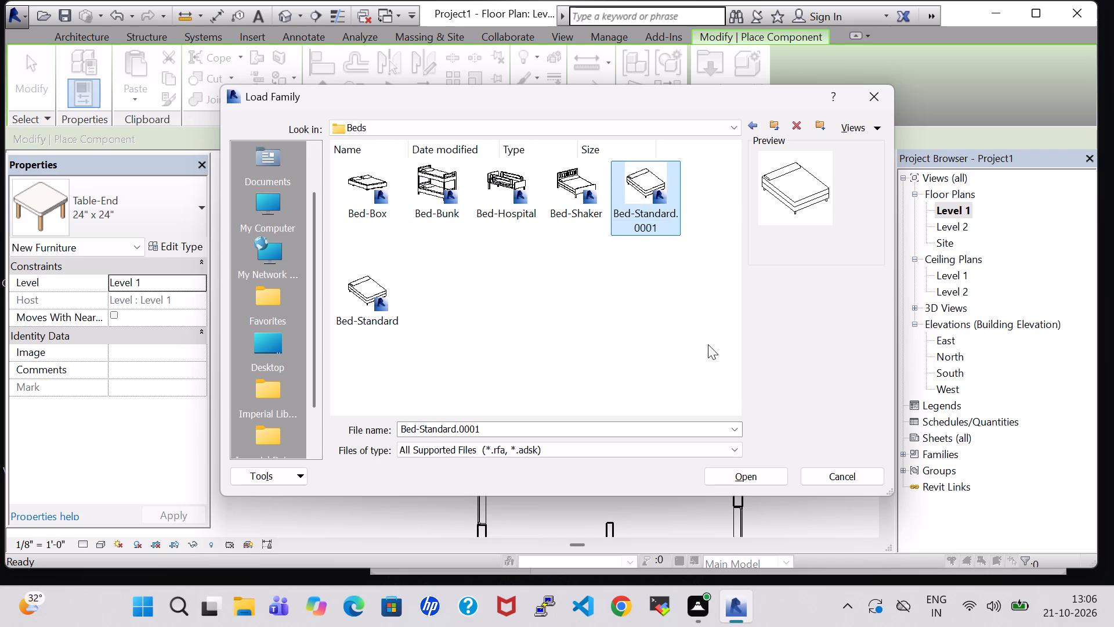
click(748, 483)
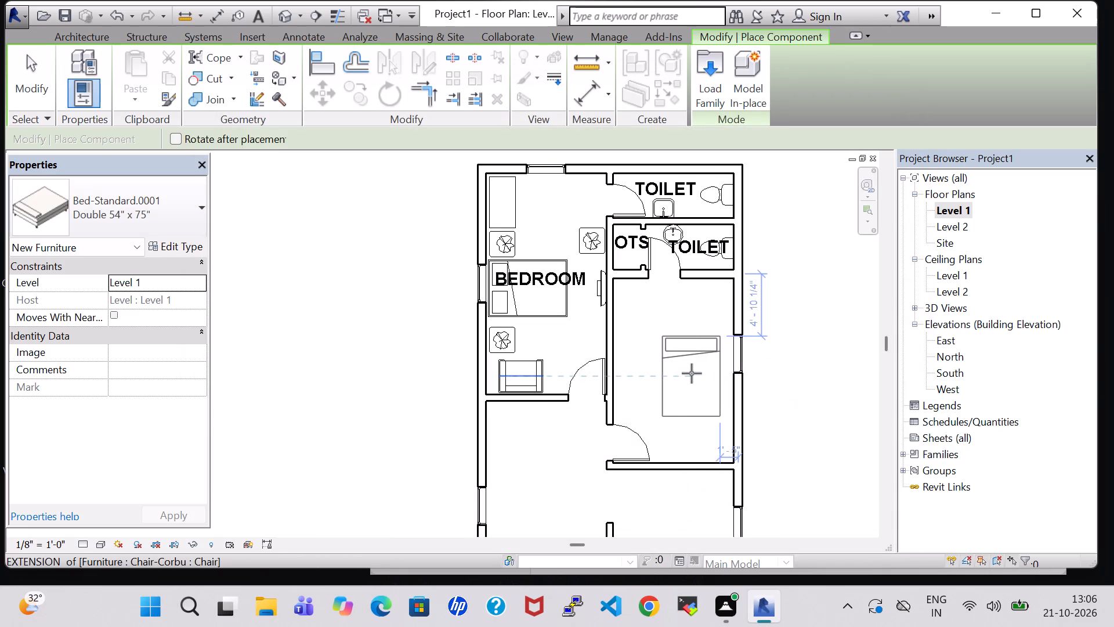
Place a King 78" x 80" Bed-Standard.0001 in the unlabelled room below the toilets, rotated with its head toward the exterior window wall.
click(173, 221)
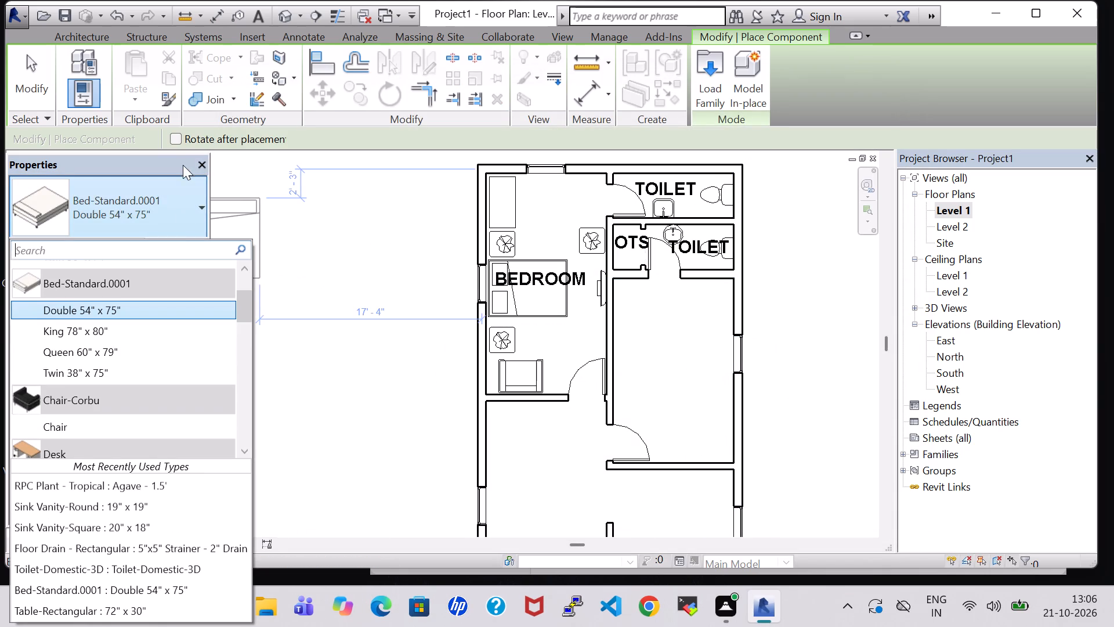
click(88, 327)
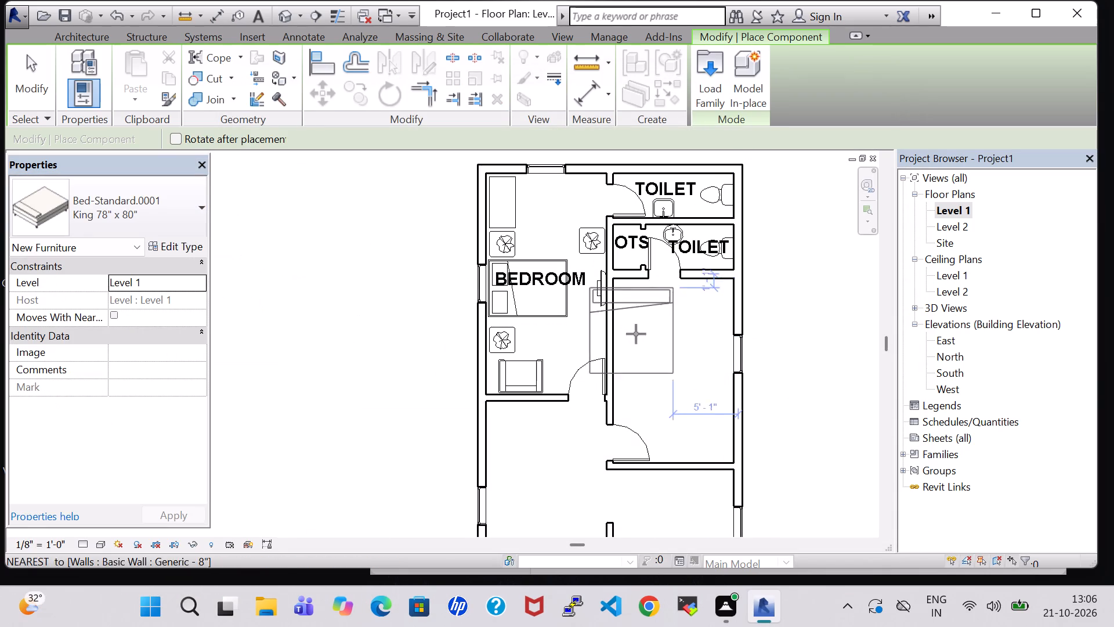
key(space)
key(space)
key(space)
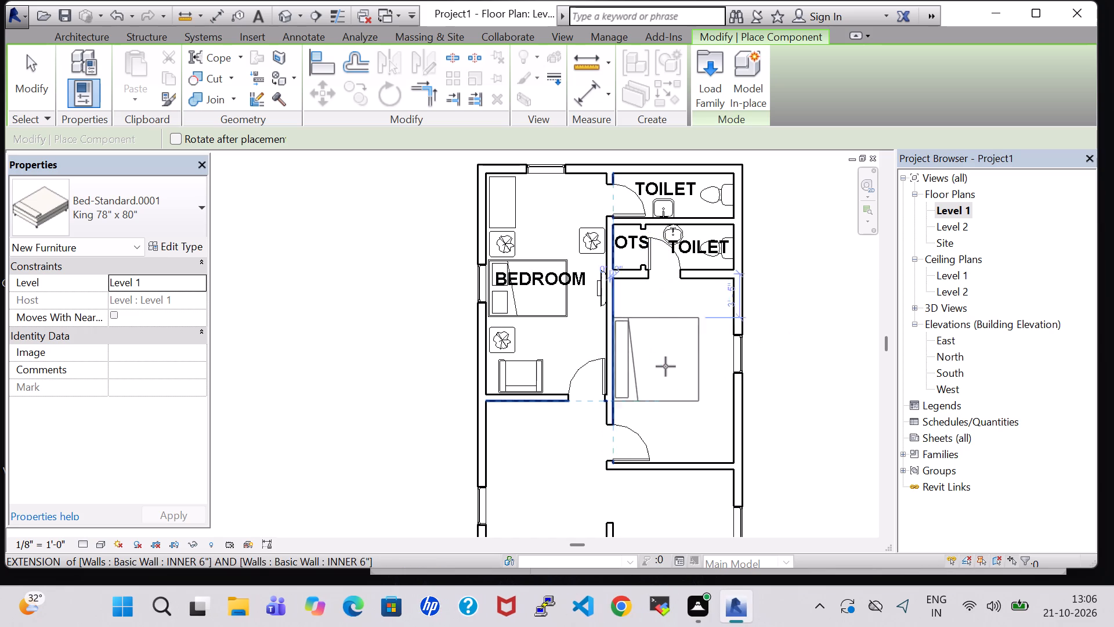
key(space)
key(space)
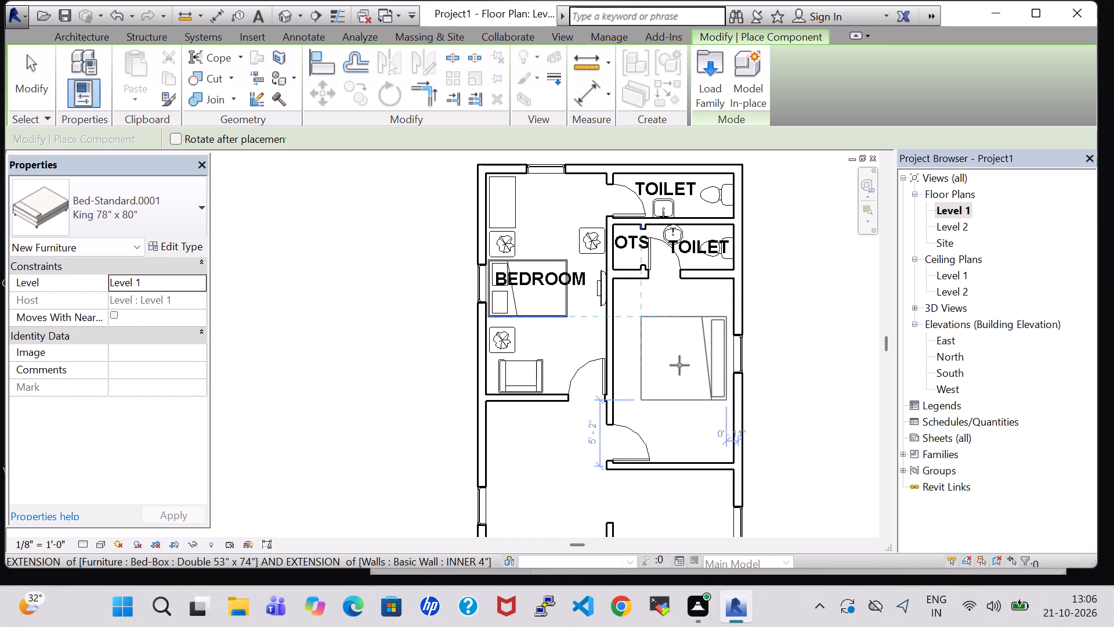
scroll(679, 365, up, 3)
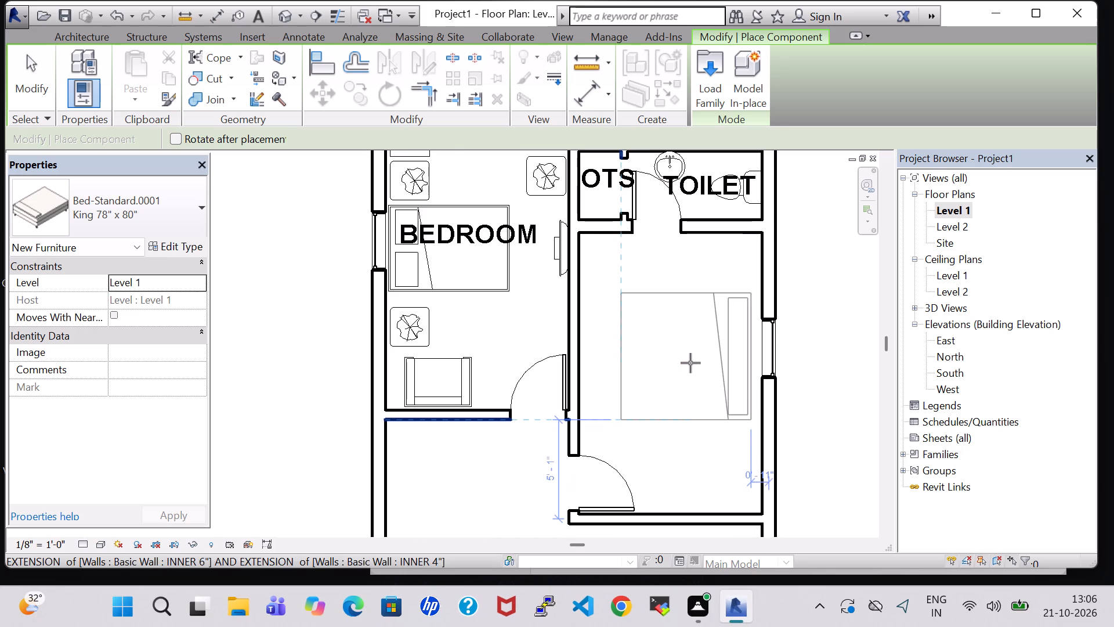
scroll(690, 363, up, 3)
click(690, 363)
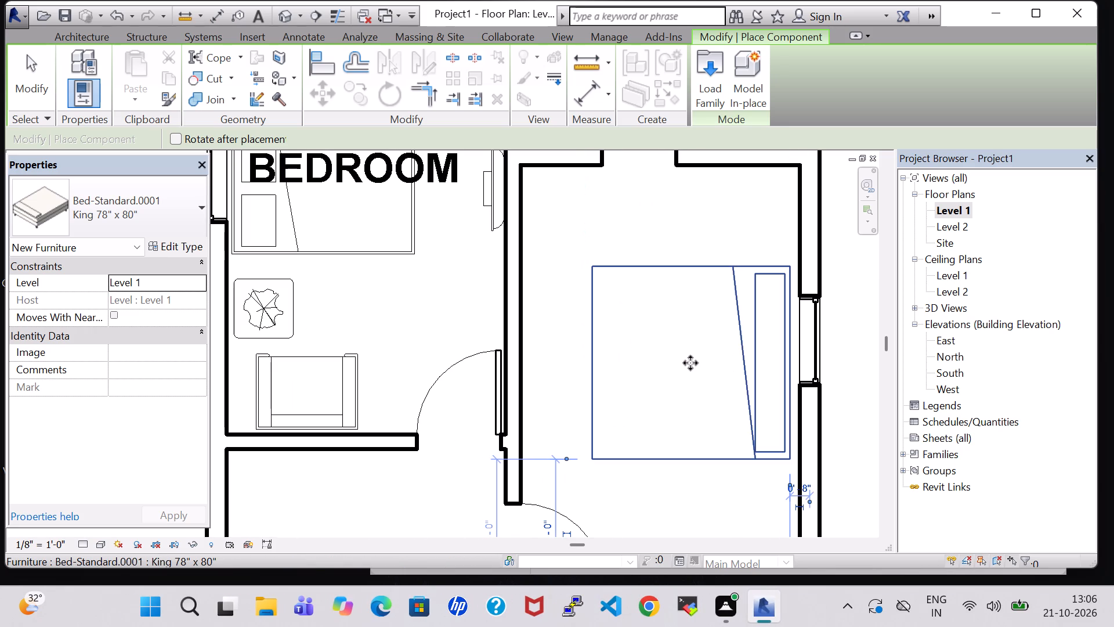
key(Escape)
key(Escape)
Nudge the King bed two steps closer to the exterior window wall.
click(690, 363)
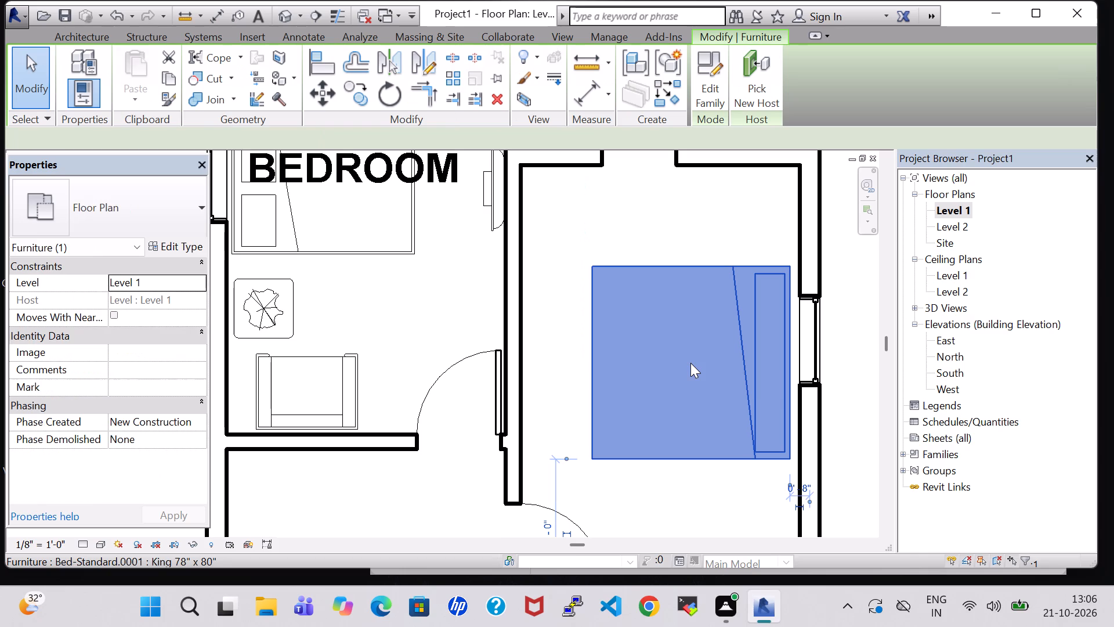
key(Right)
key(Right)
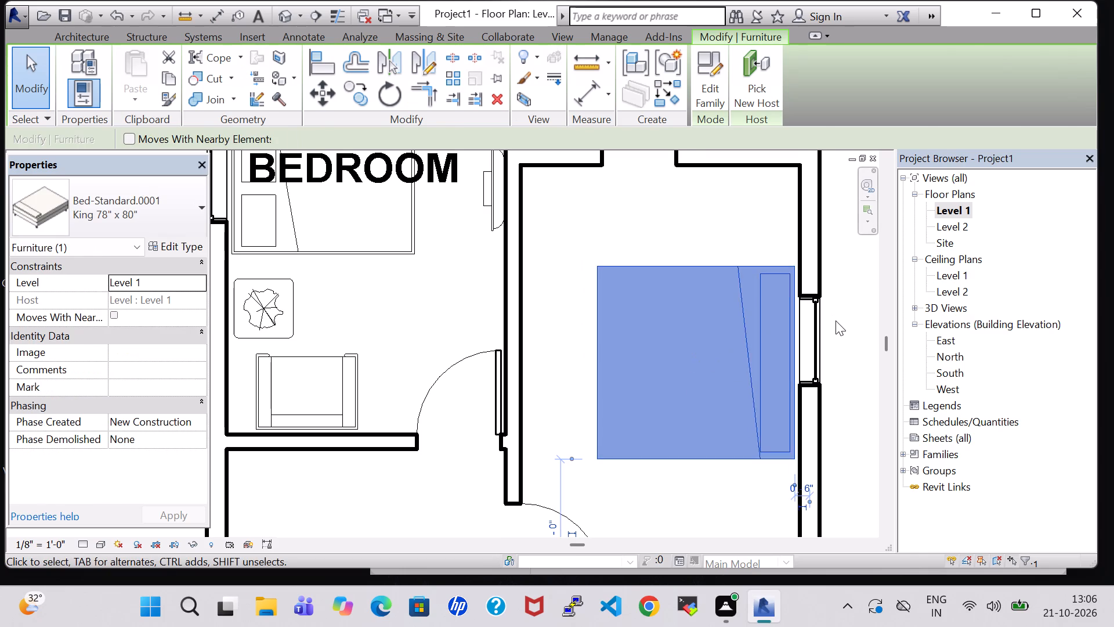
click(835, 320)
Place a copy of the first bedroom's 24" x 24" end table just above the King bed, near the exterior wall.
scroll(835, 320, down, 6)
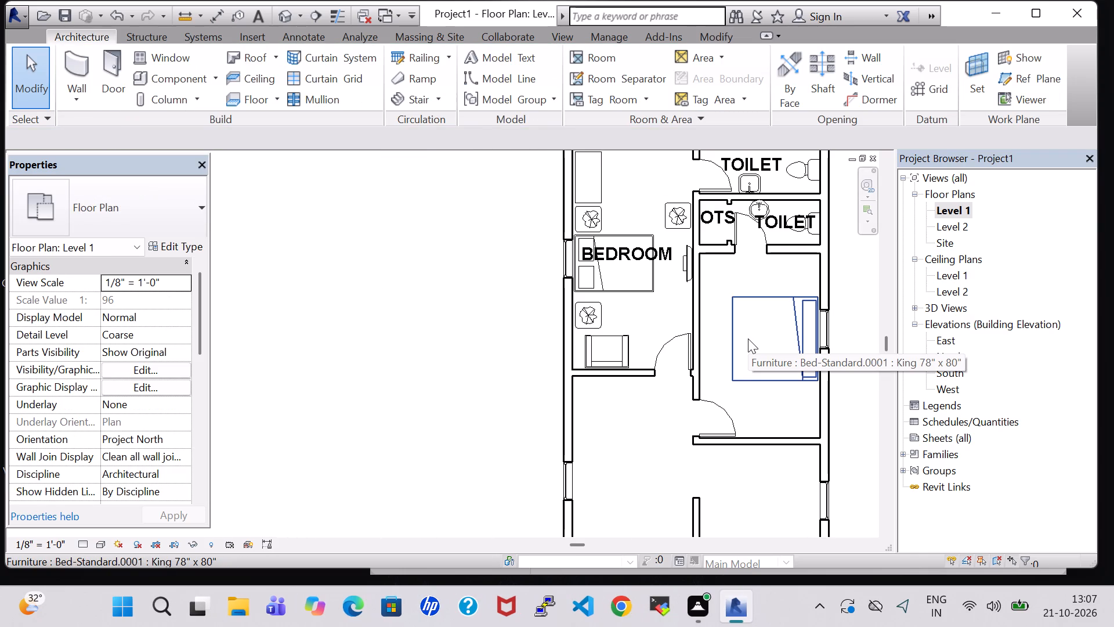
click(602, 305)
right_click(602, 305)
click(658, 307)
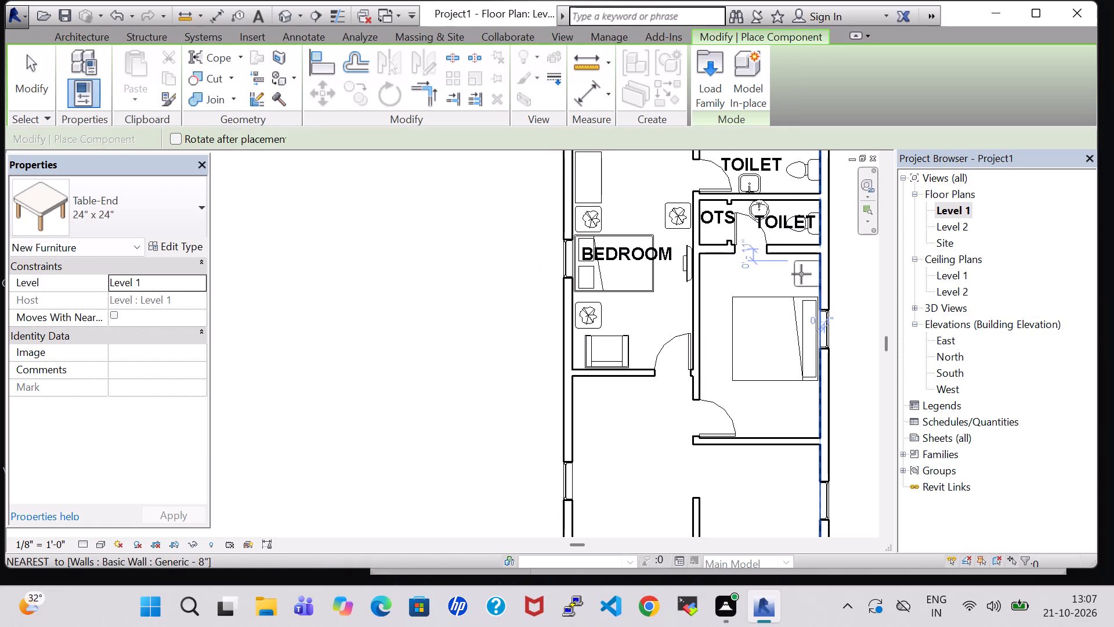
scroll(800, 281, up, 3)
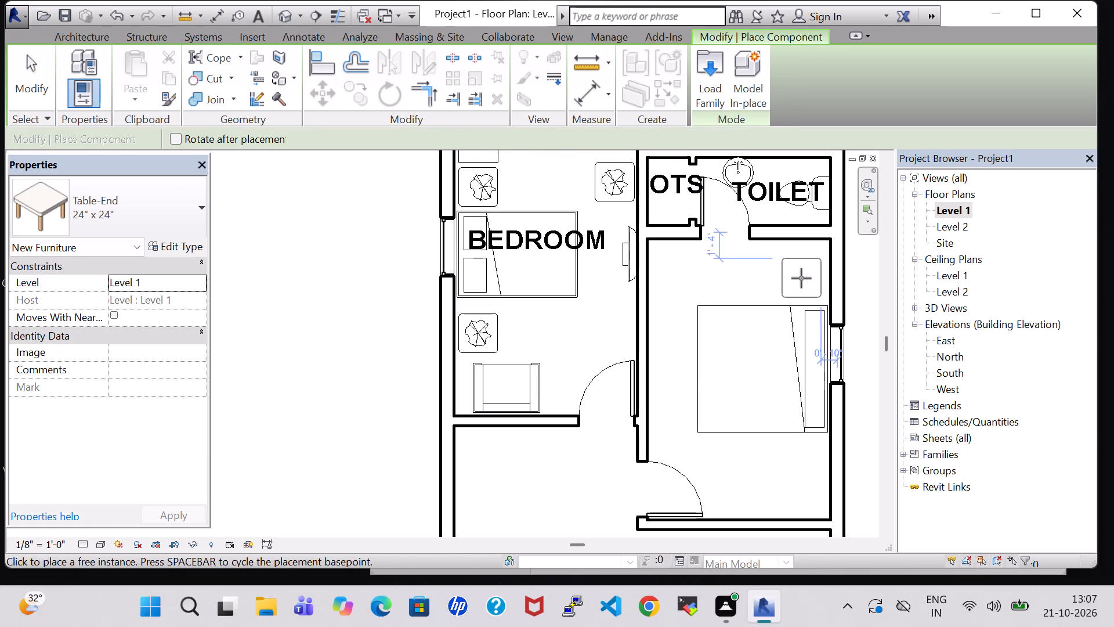
click(801, 278)
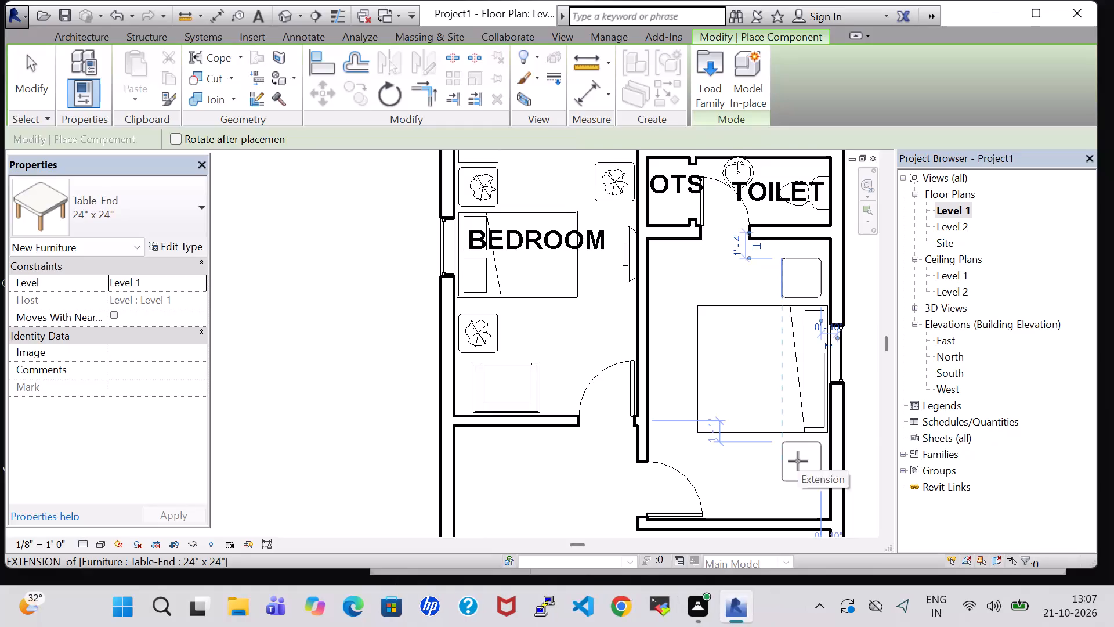
key(Escape)
key(Escape)
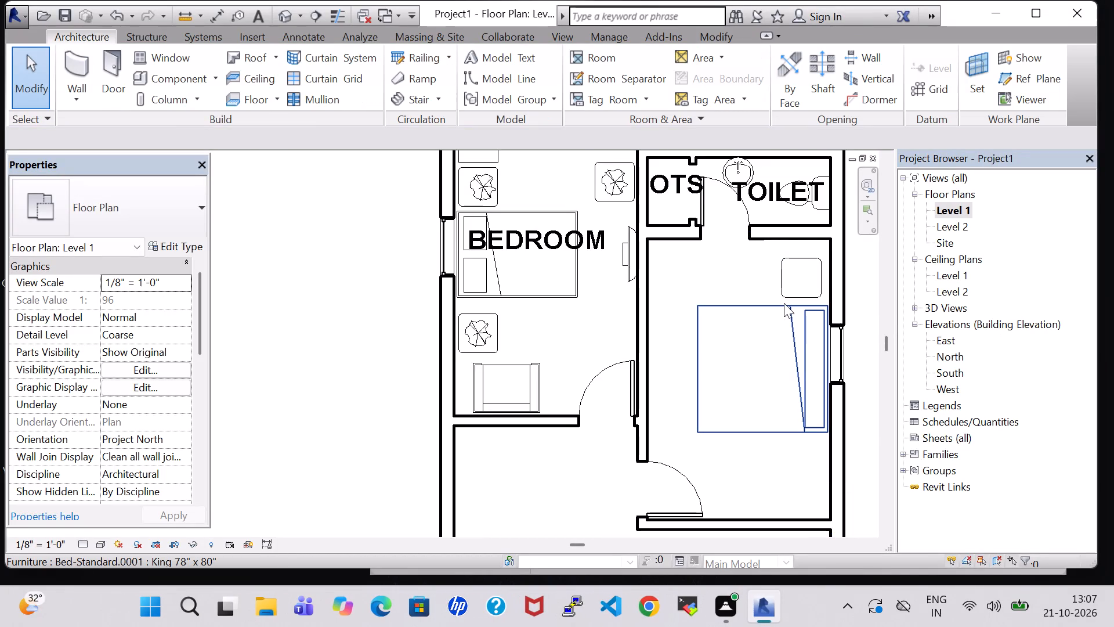
Move the new end table to the lower side of the King bed, nudging it one step toward the exterior wall and one step up.
click(790, 272)
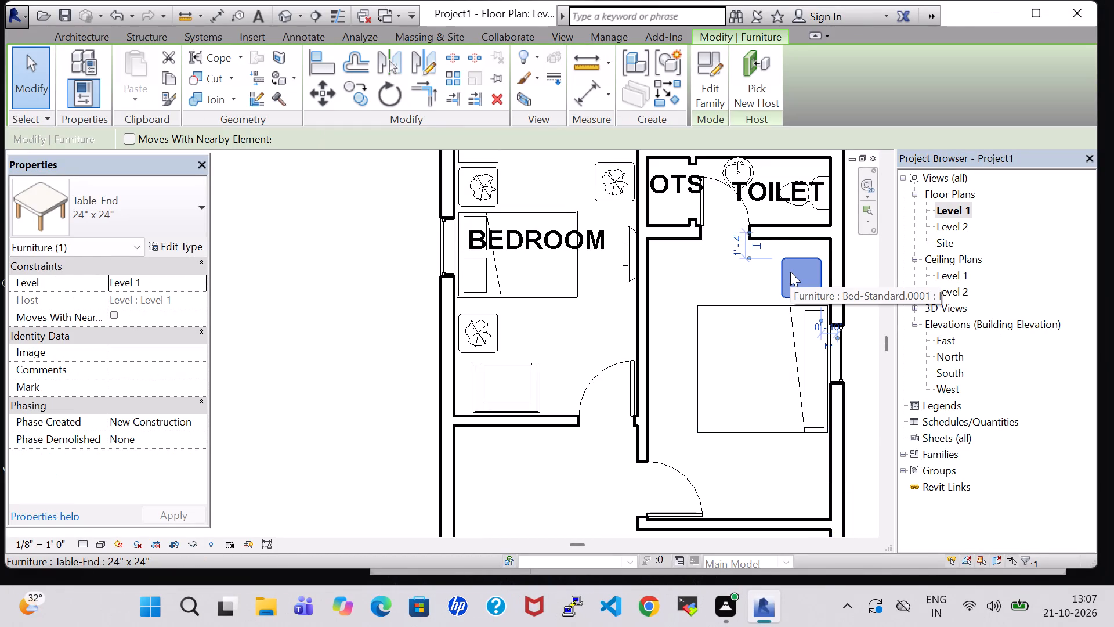
drag(790, 272, 794, 308)
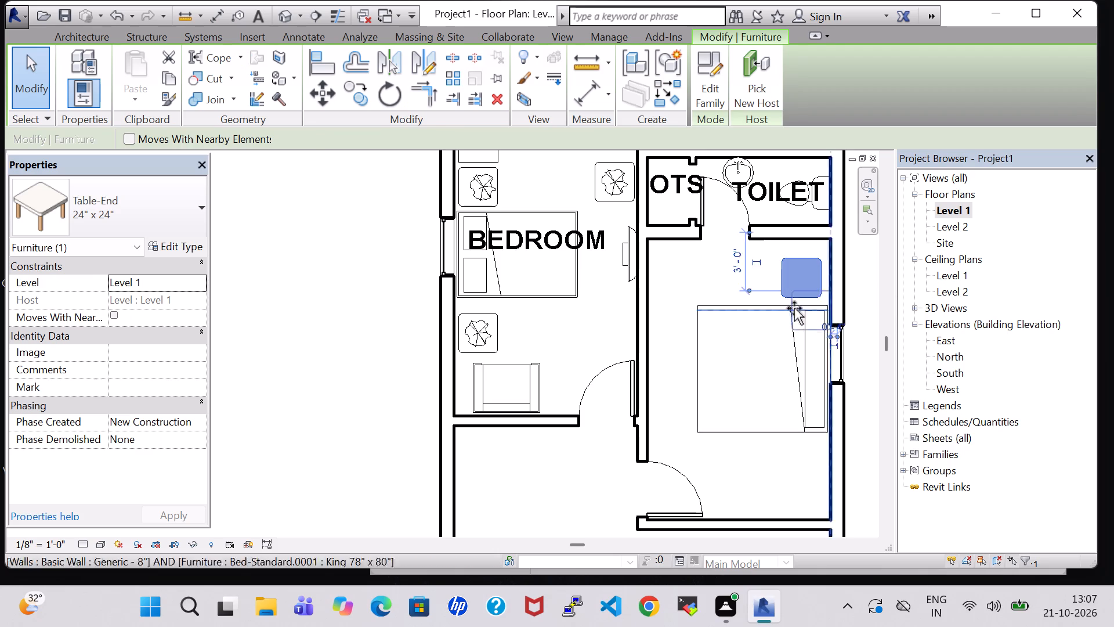
drag(794, 308, 795, 456)
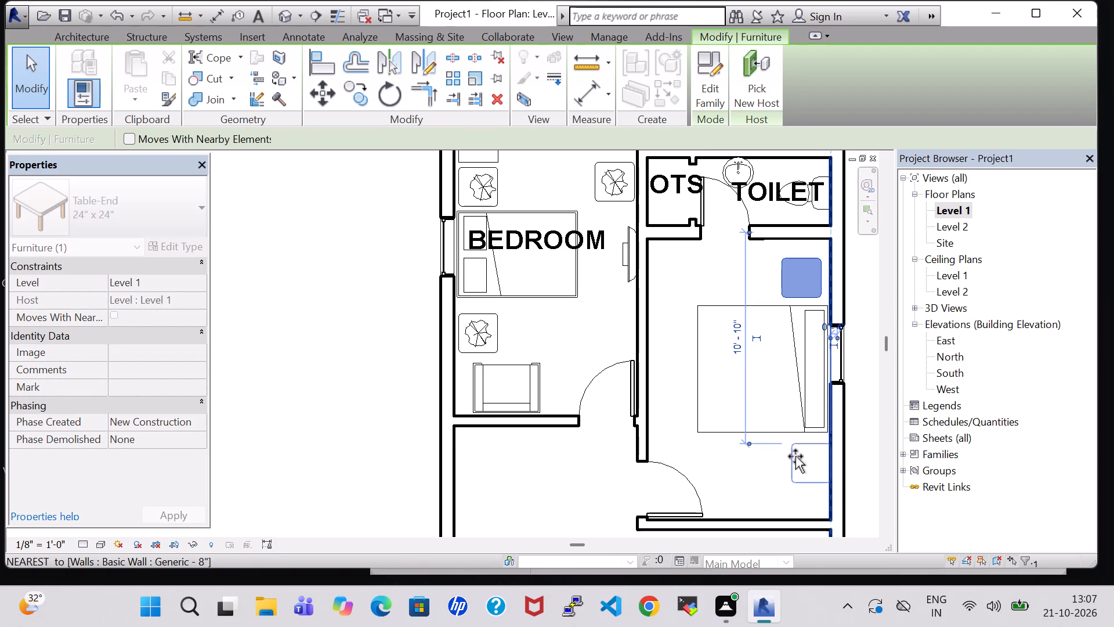
drag(795, 456, 793, 455)
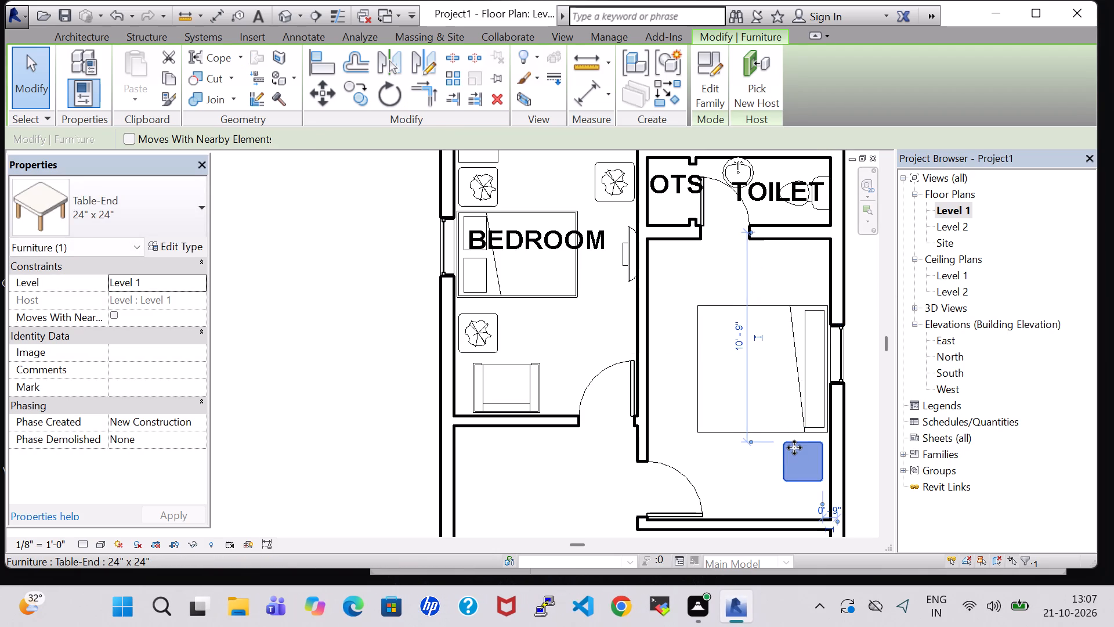
key(Right)
key(Up)
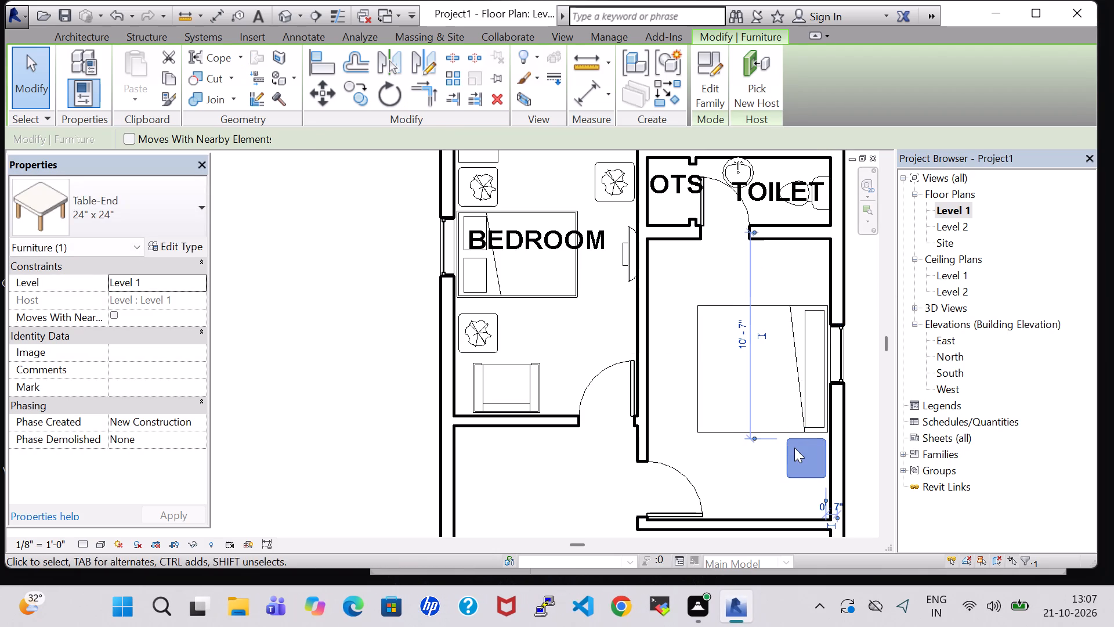
click(787, 271)
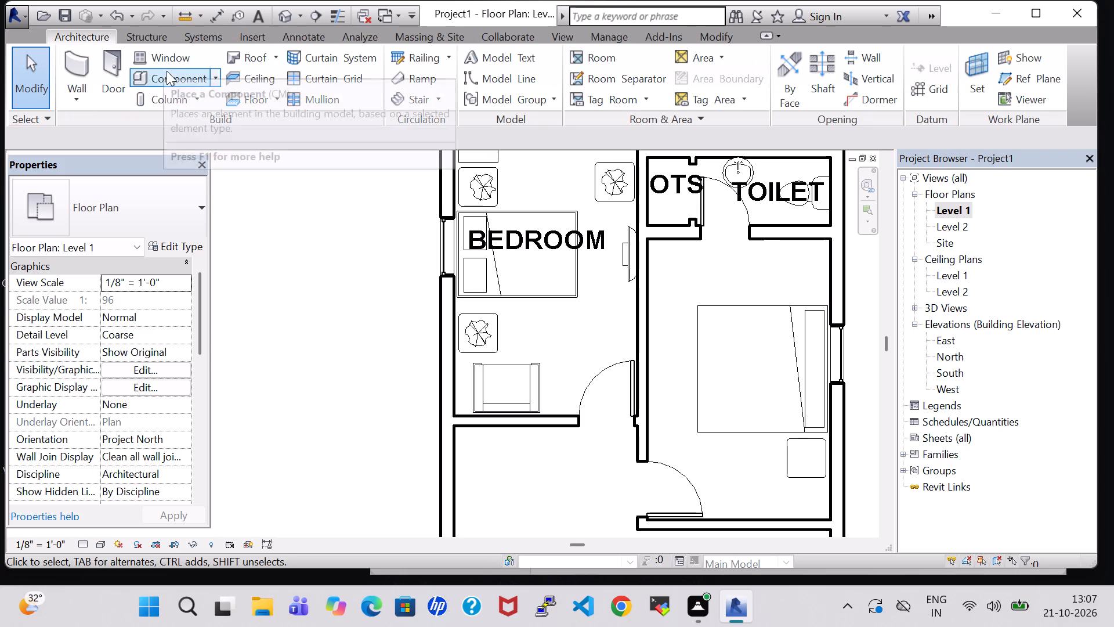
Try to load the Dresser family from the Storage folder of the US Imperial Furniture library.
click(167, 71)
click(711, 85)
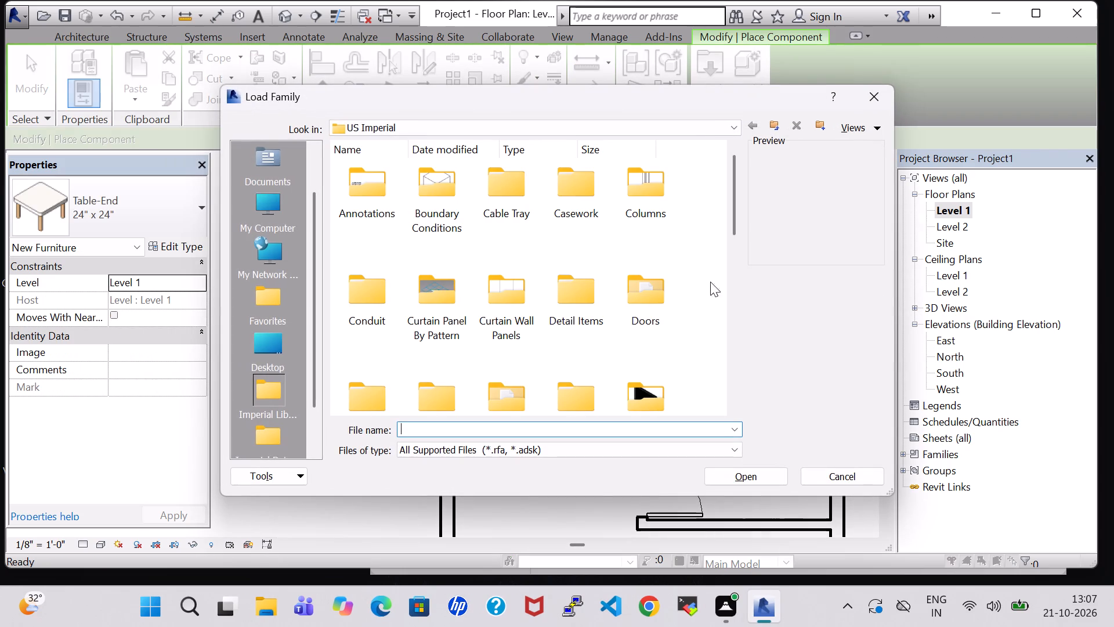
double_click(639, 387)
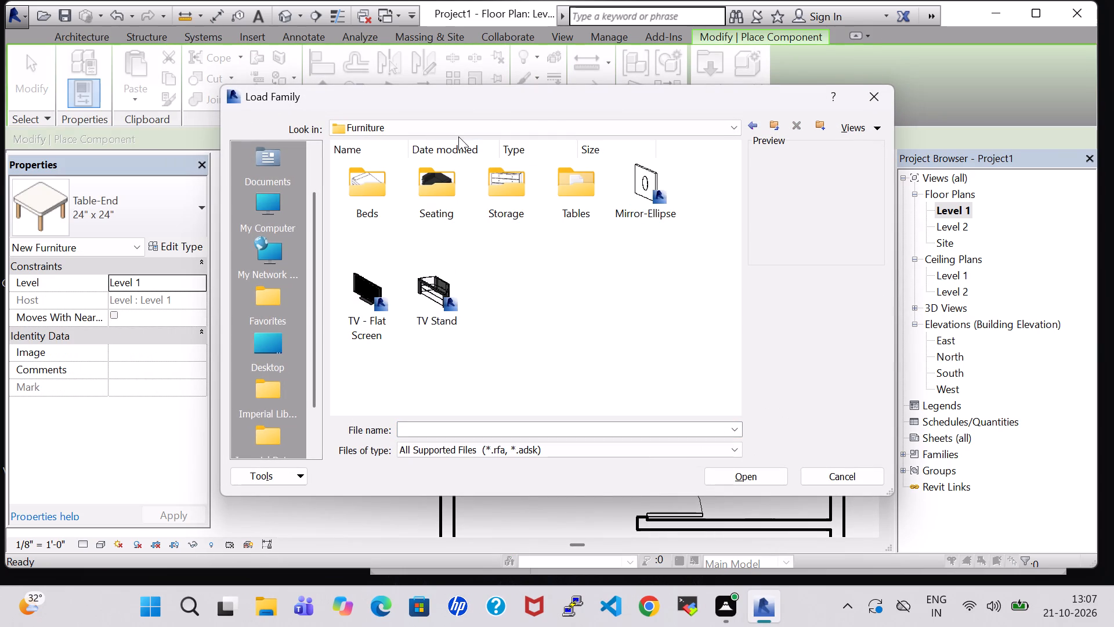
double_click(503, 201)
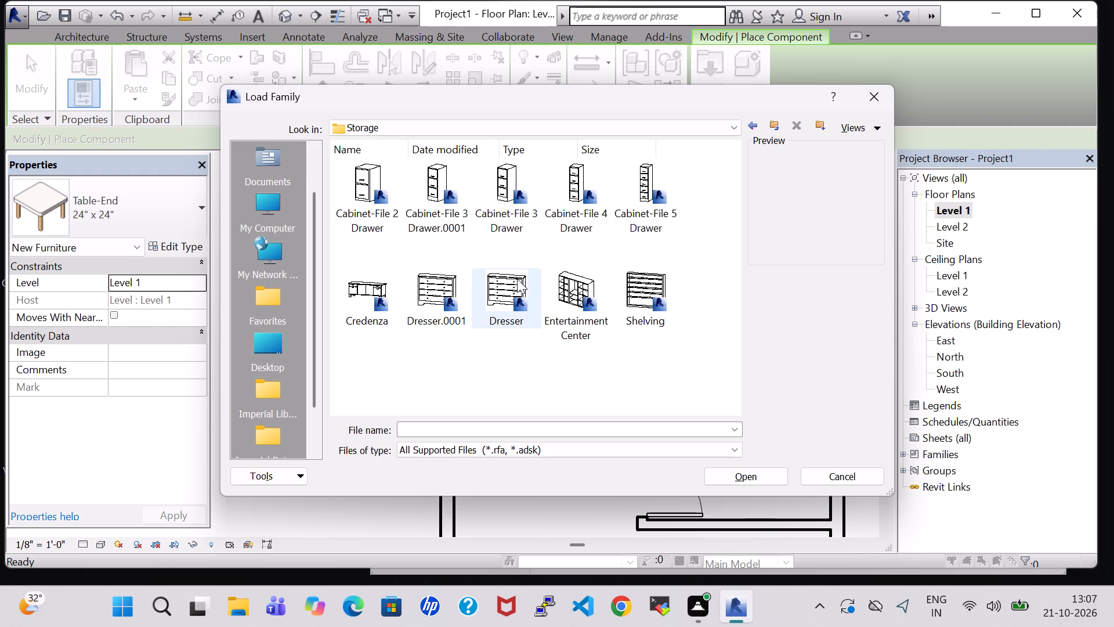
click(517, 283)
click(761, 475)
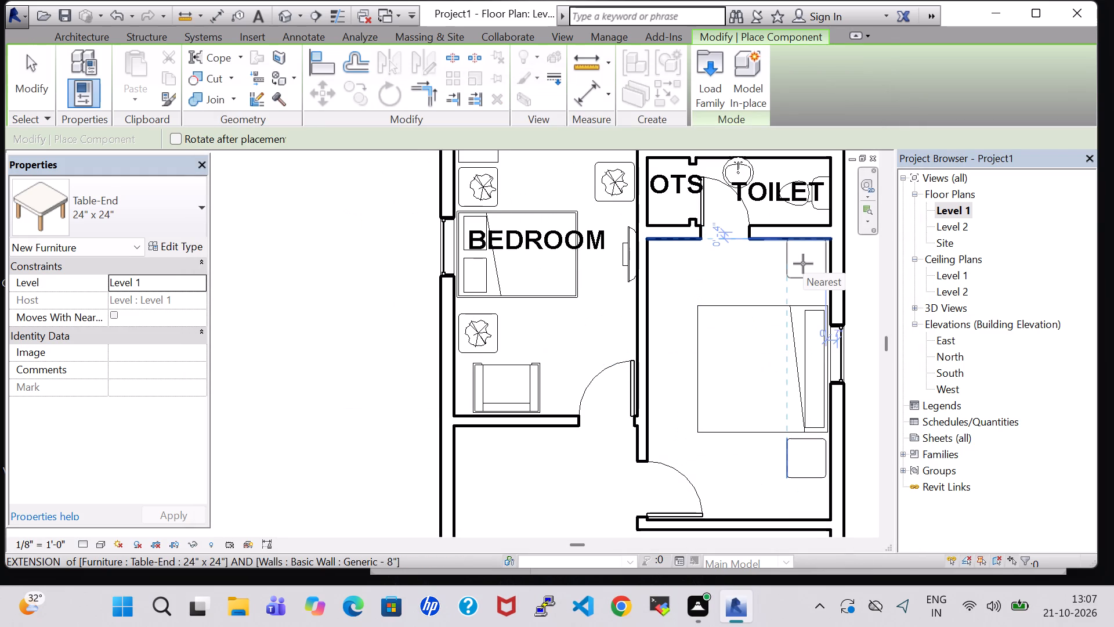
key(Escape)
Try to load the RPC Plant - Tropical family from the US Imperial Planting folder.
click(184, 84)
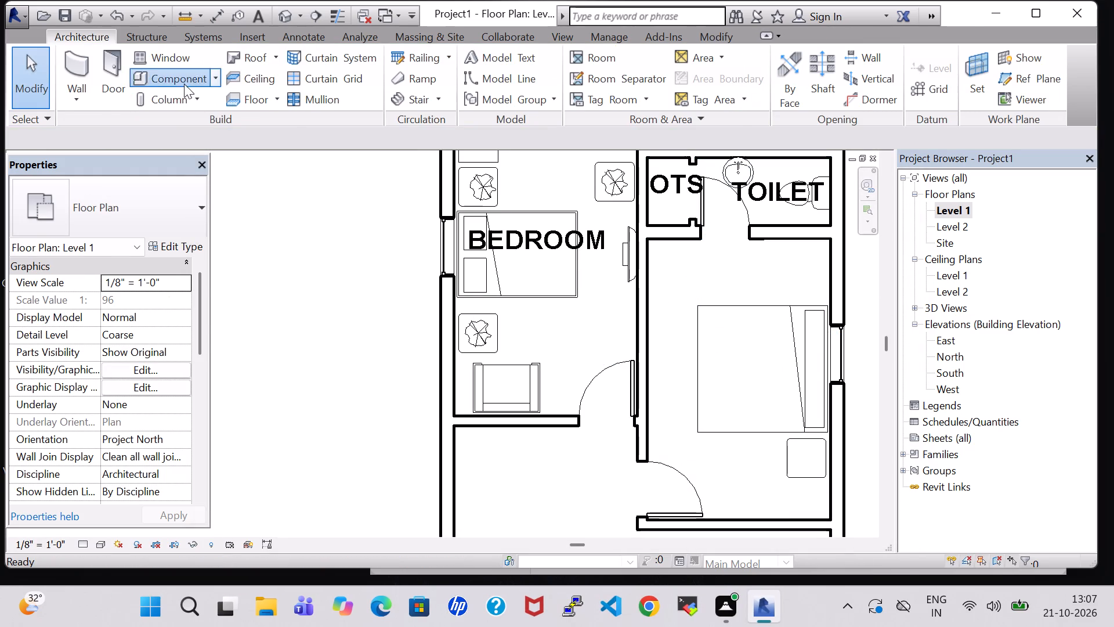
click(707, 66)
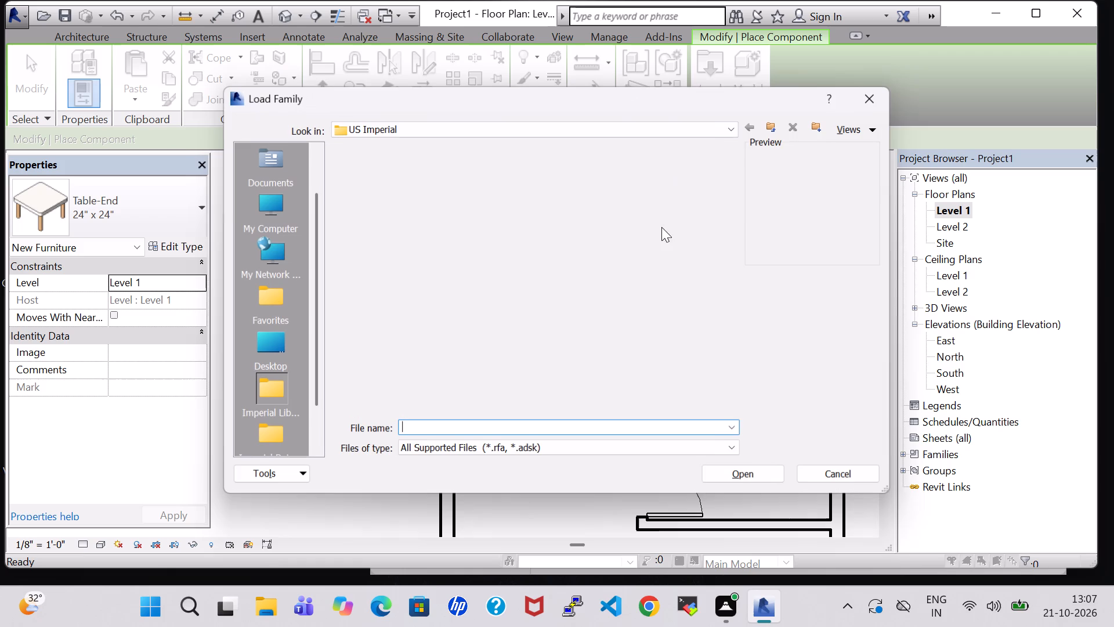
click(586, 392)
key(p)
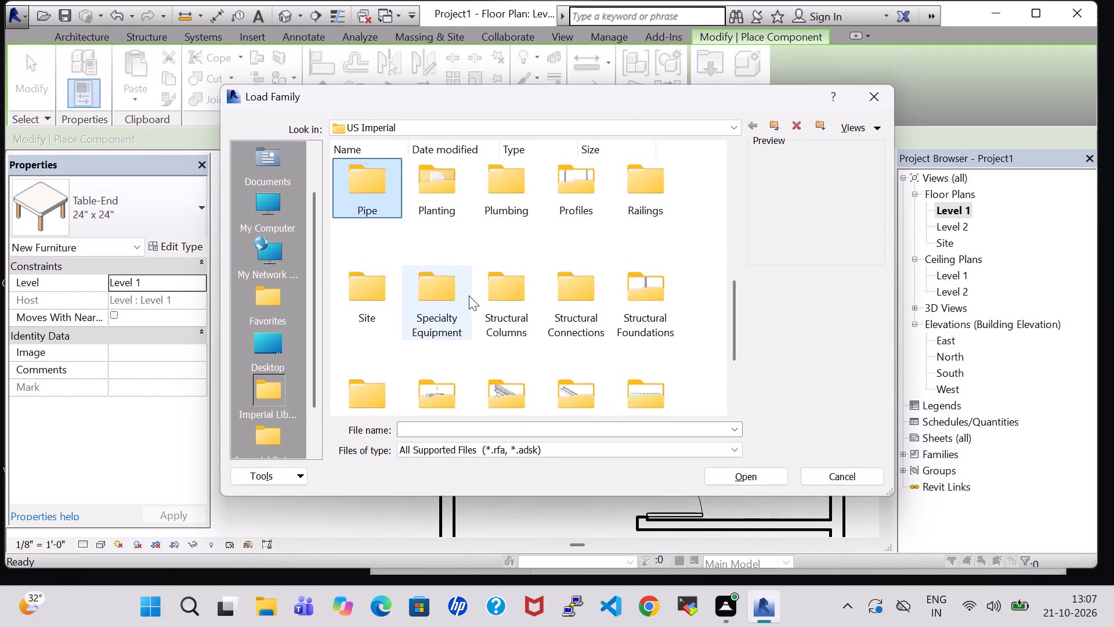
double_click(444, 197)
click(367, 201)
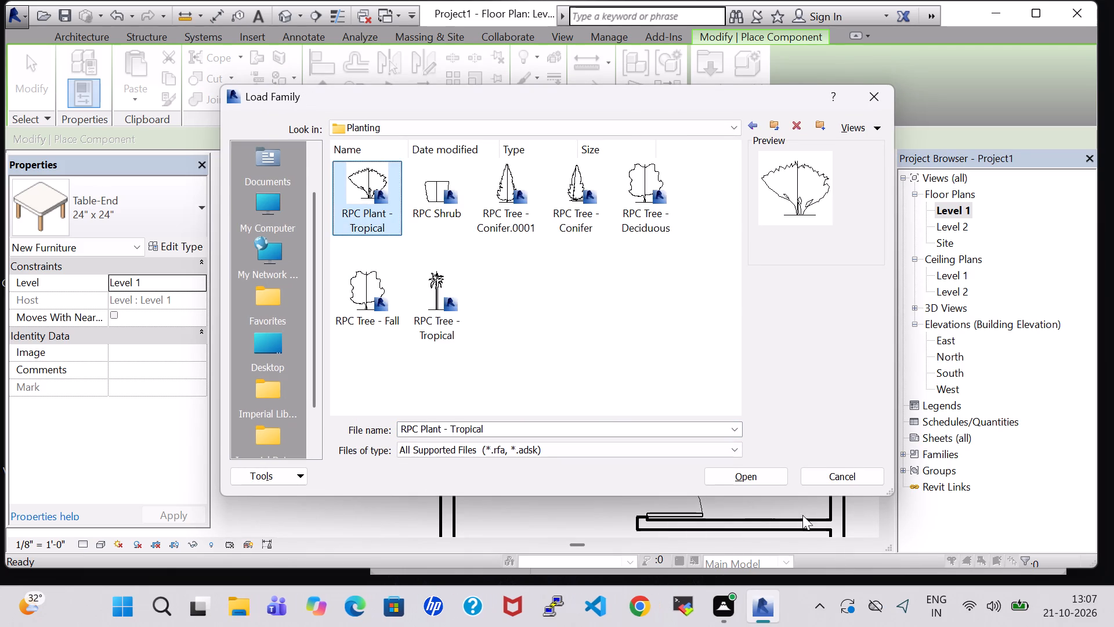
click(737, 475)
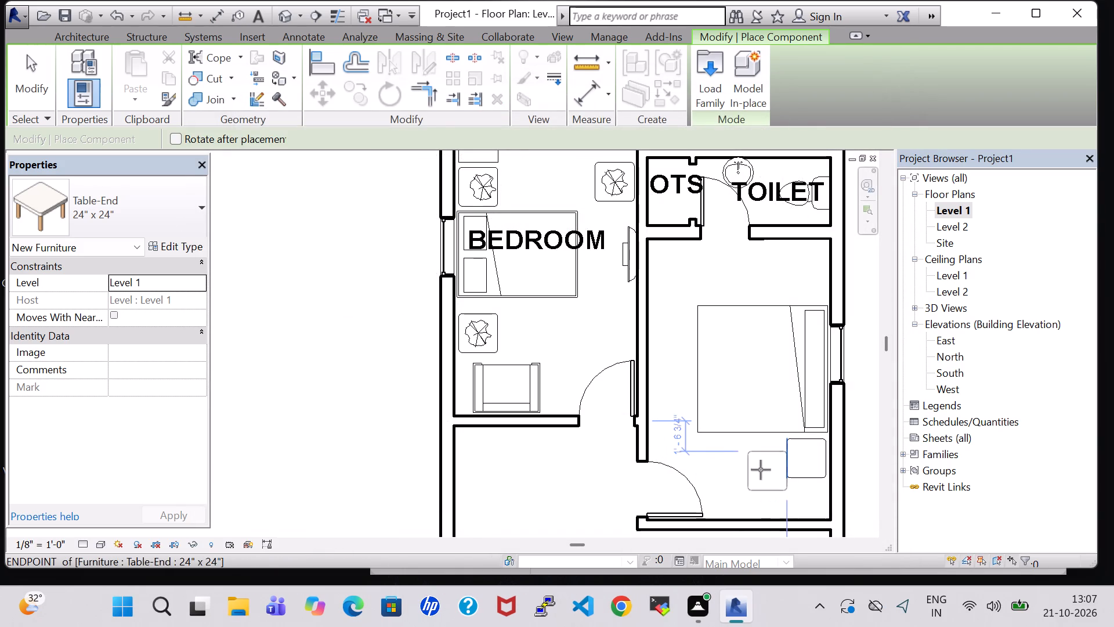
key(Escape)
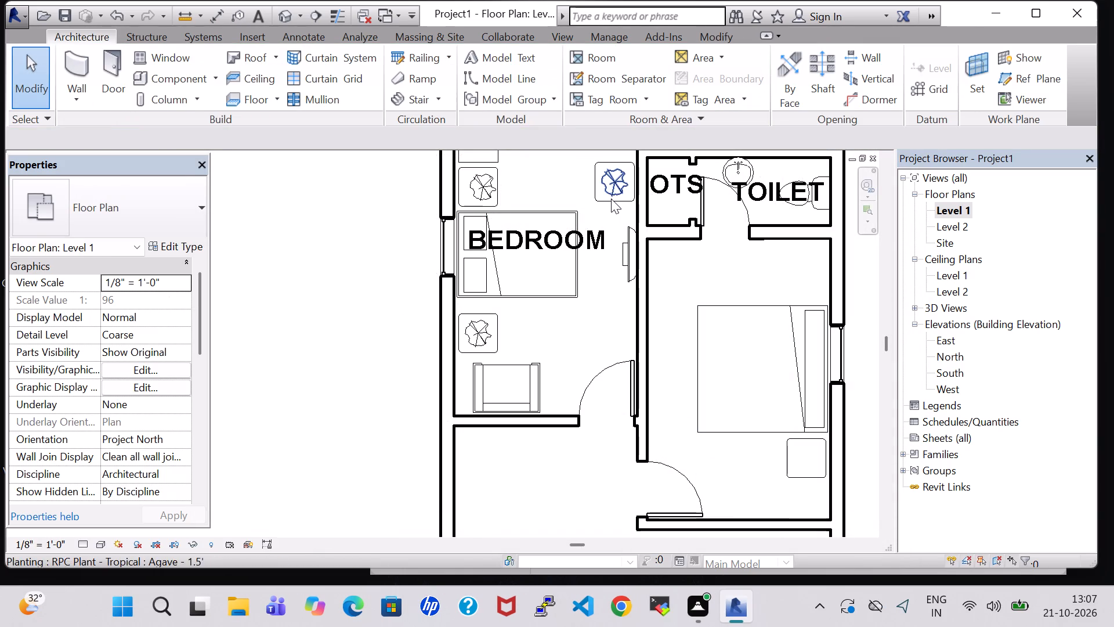
Place another 32" TV - Flat Screen matching the bedroom's, rotated parallel to the inner partition wall opposite the King bed's foot.
click(627, 243)
right_click(627, 243)
click(701, 307)
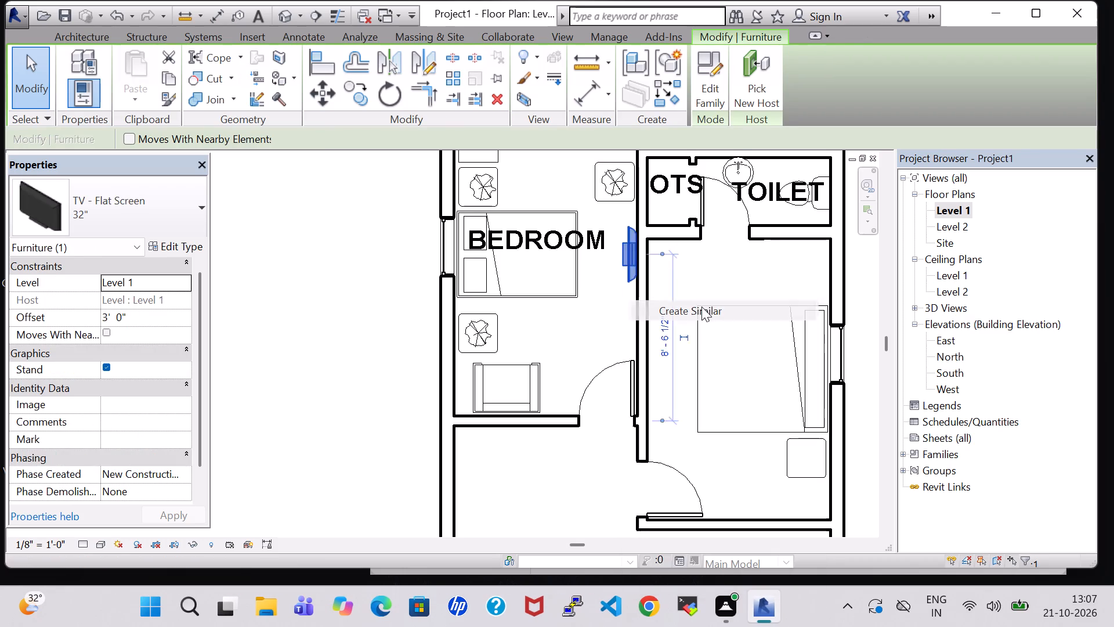
key(space)
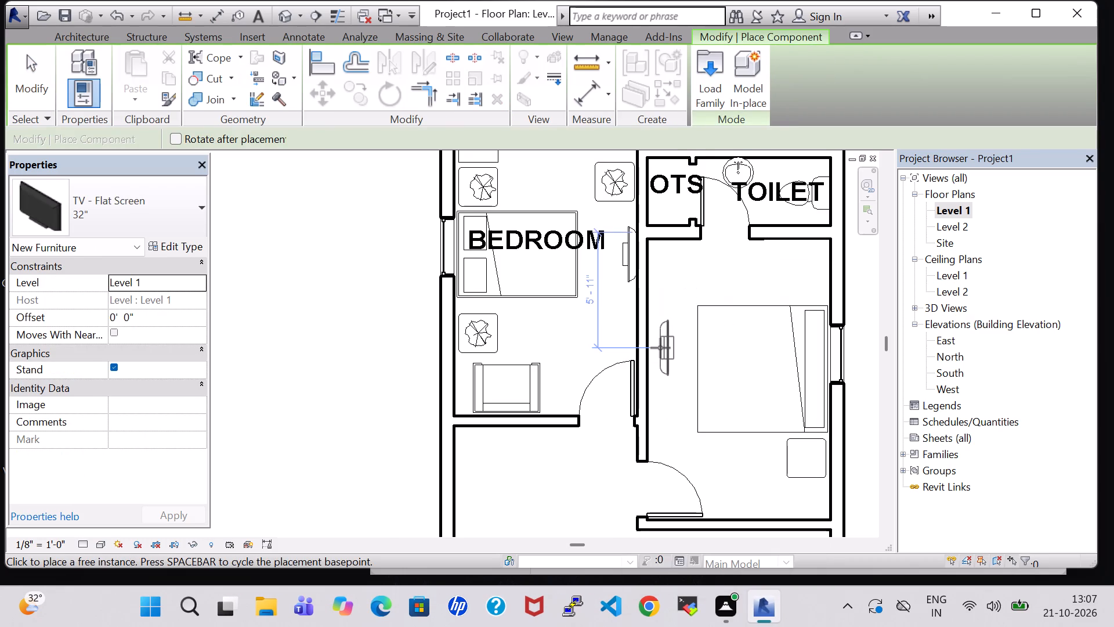
scroll(660, 348, up, 5)
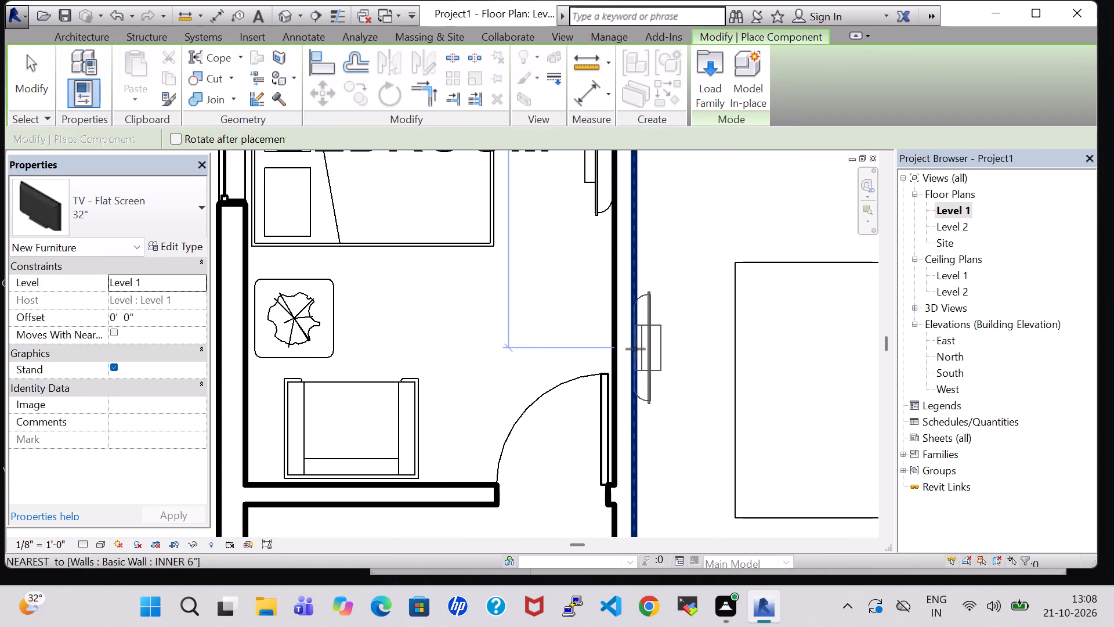
click(649, 349)
key(Escape)
key(Escape)
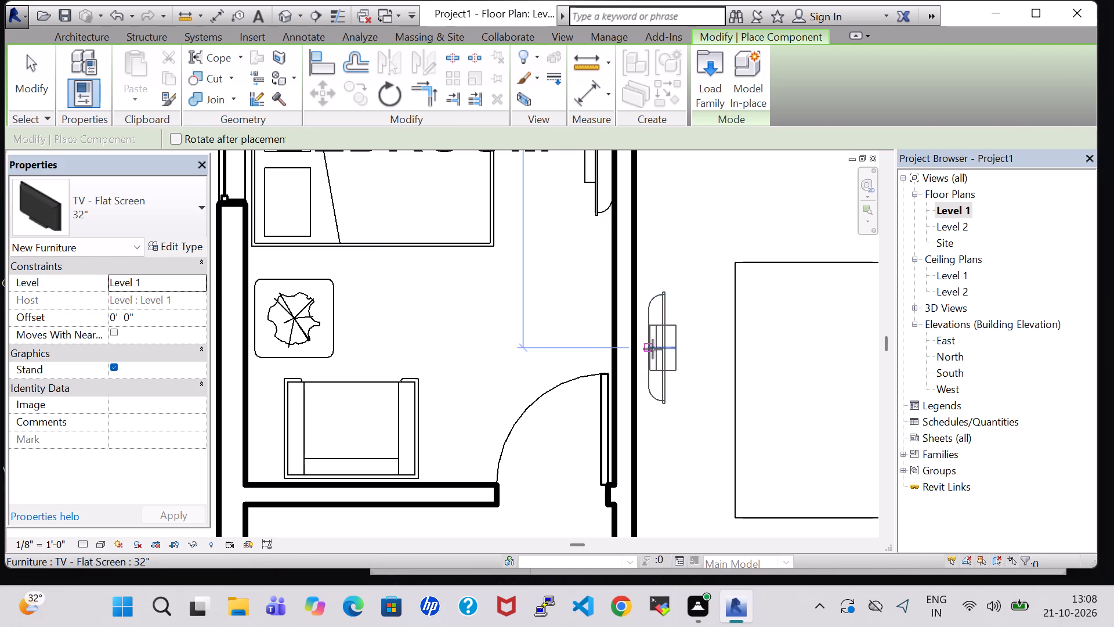
Nudge the new TV four steps toward the partition wall so it sits against the wall face.
click(659, 349)
key(Left)
key(Left)
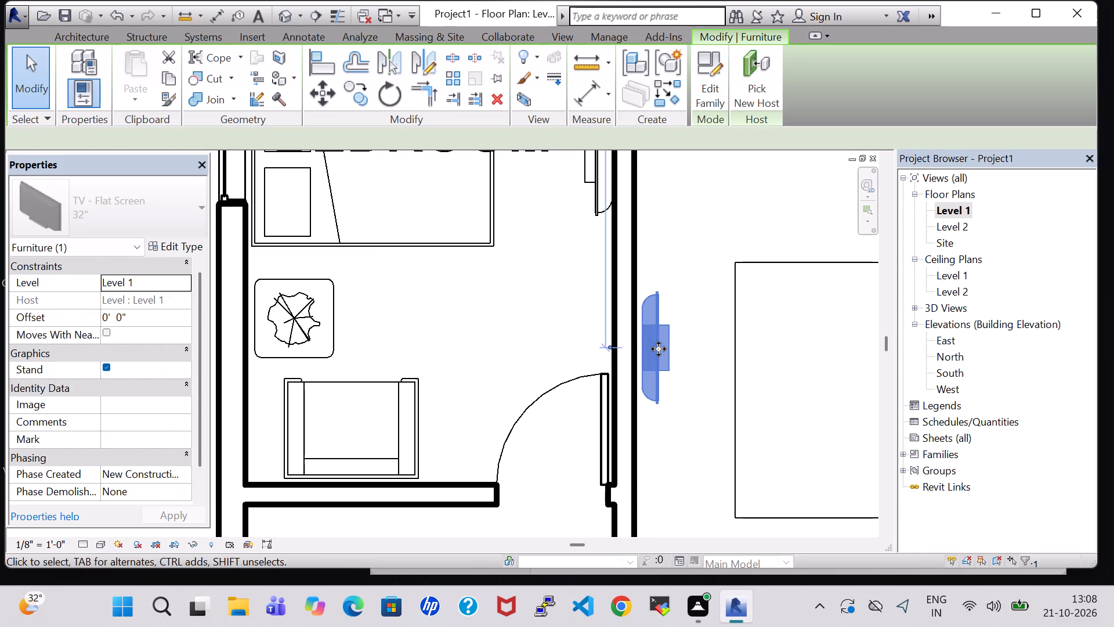
key(Left)
key(Left)
click(692, 221)
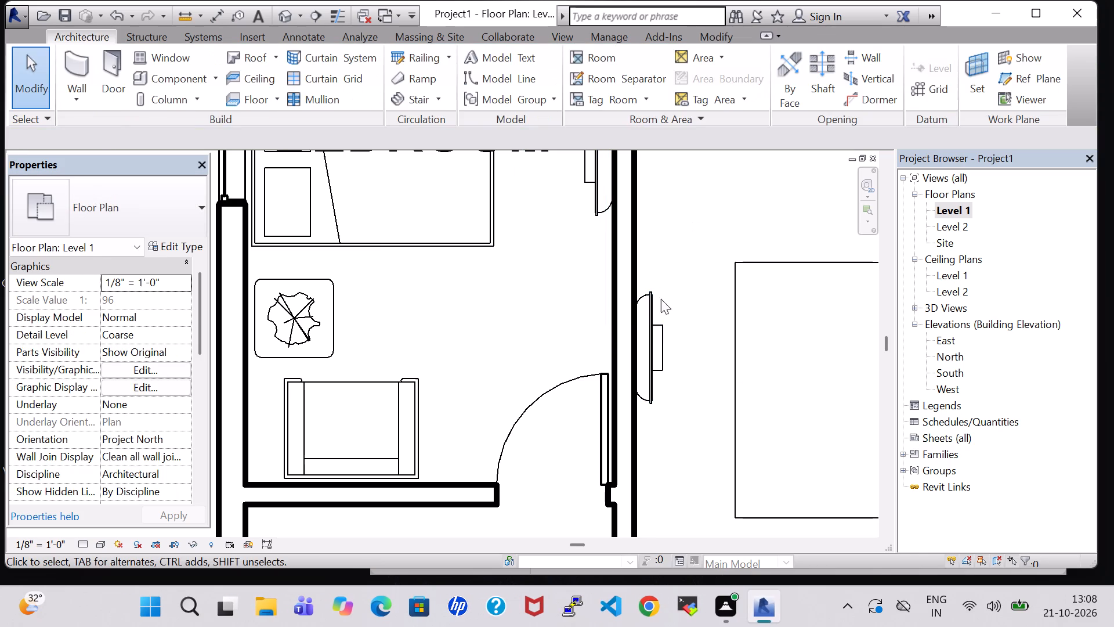
Set the offset of the new TV opposite the King bed to 3' 0" and check the furnished rooms in 3D.
click(655, 339)
double_click(108, 319)
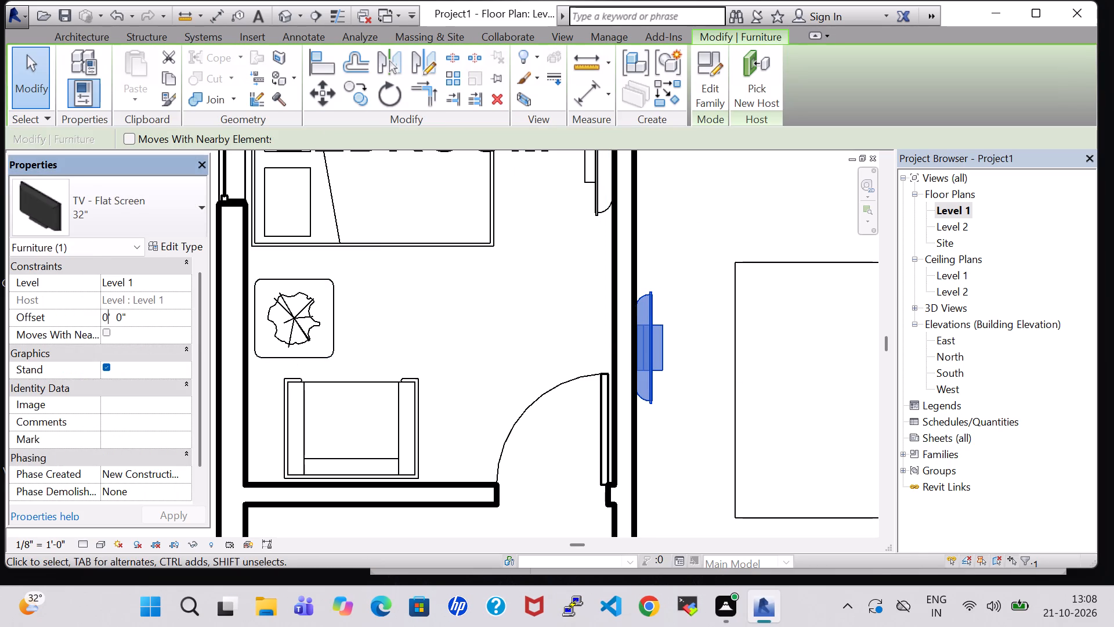
key(BackSpace)
key(3)
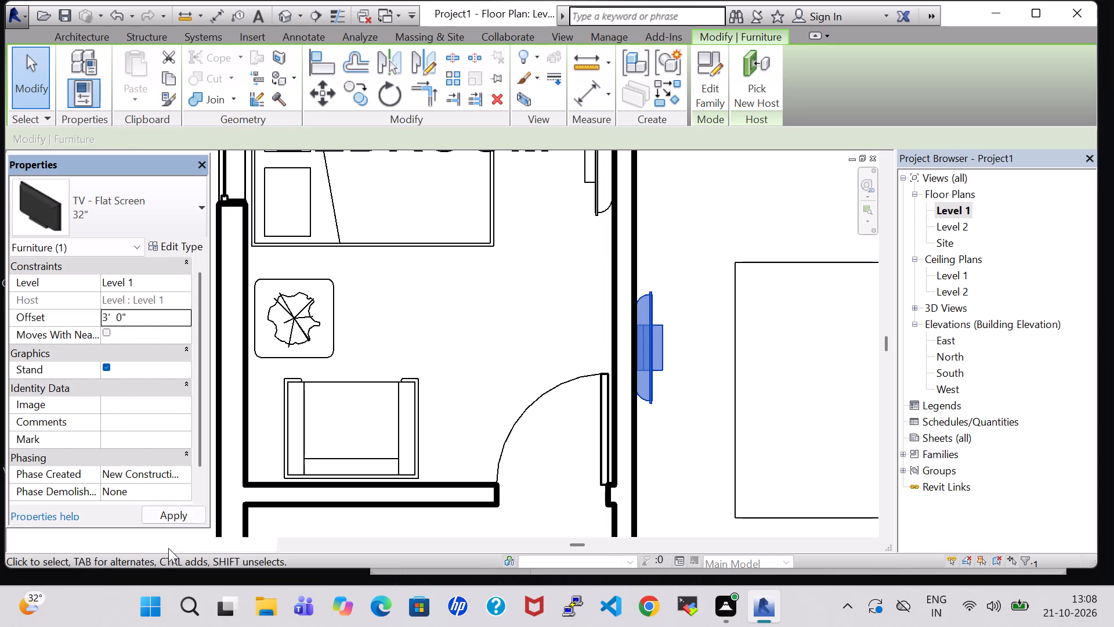
click(703, 221)
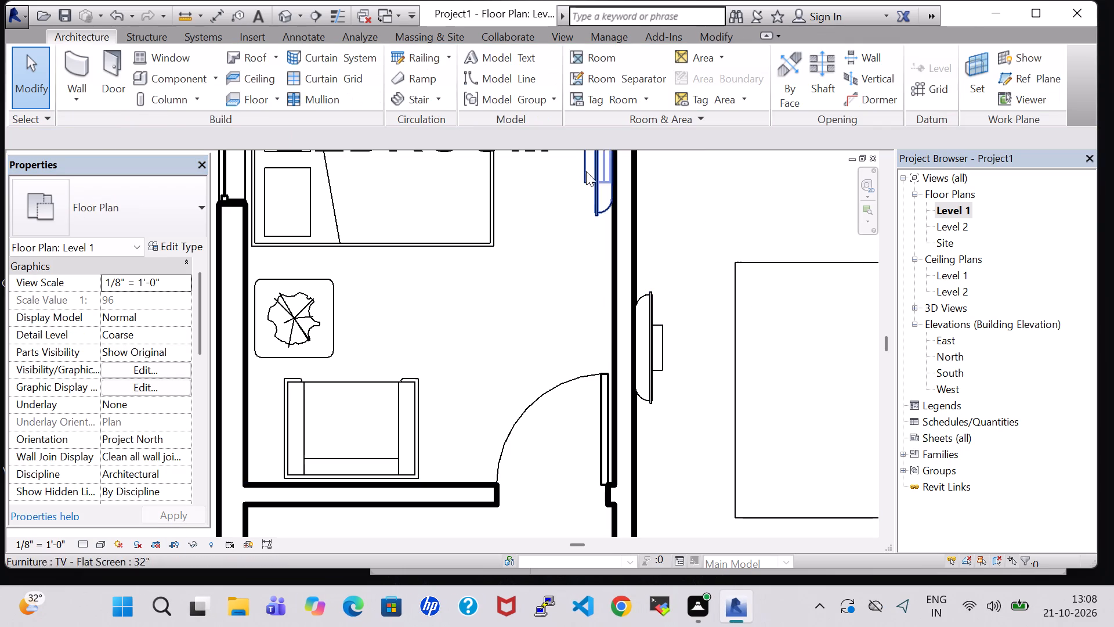
click(284, 17)
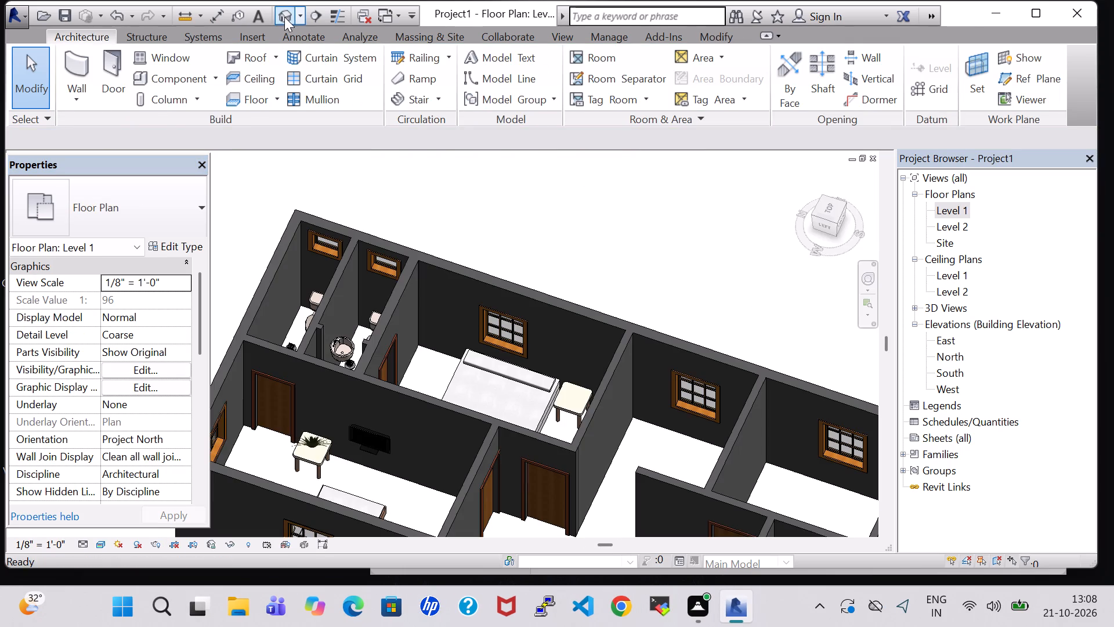
scroll(602, 301, down, 2)
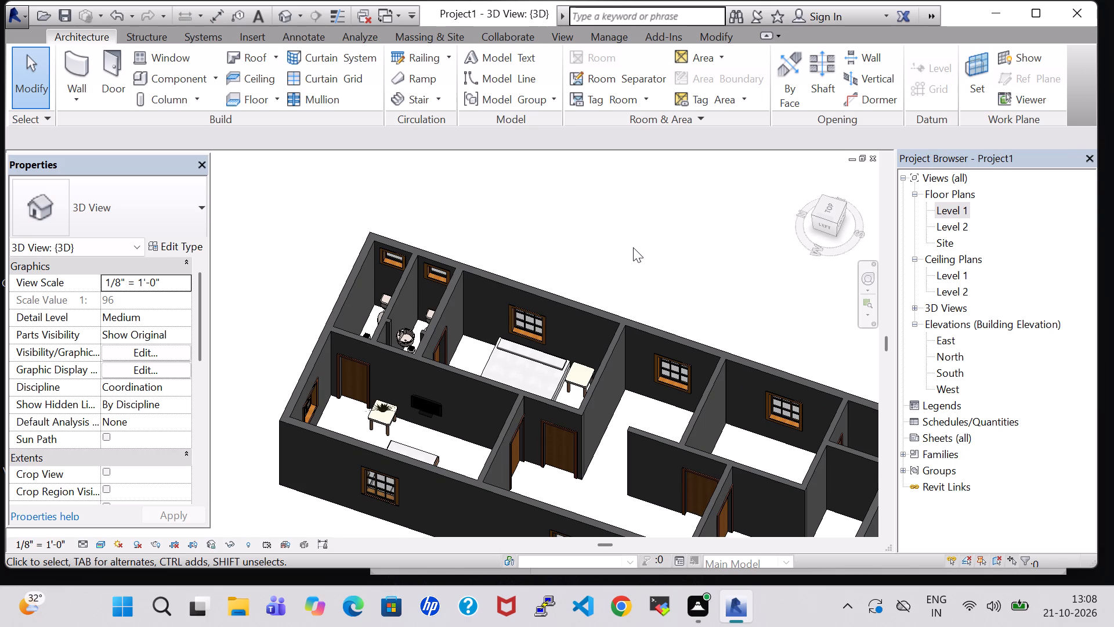
middle_drag(633, 247, 515, 282)
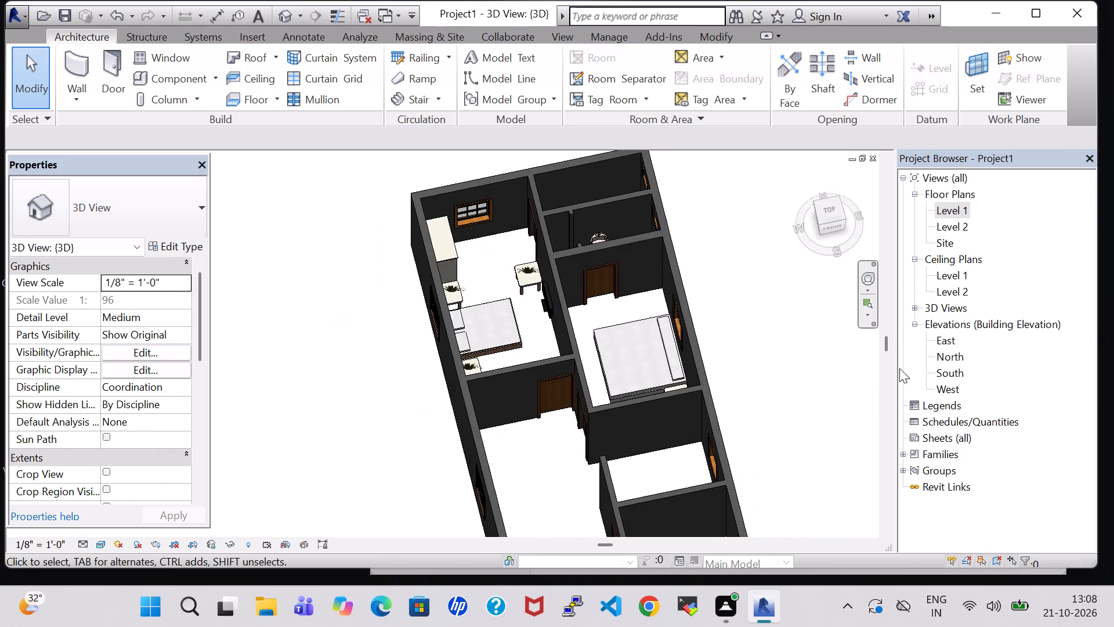
On the Level 1 plan, place another Agave - 1.5' tropical plant at the table beside the King bed.
double_click(963, 207)
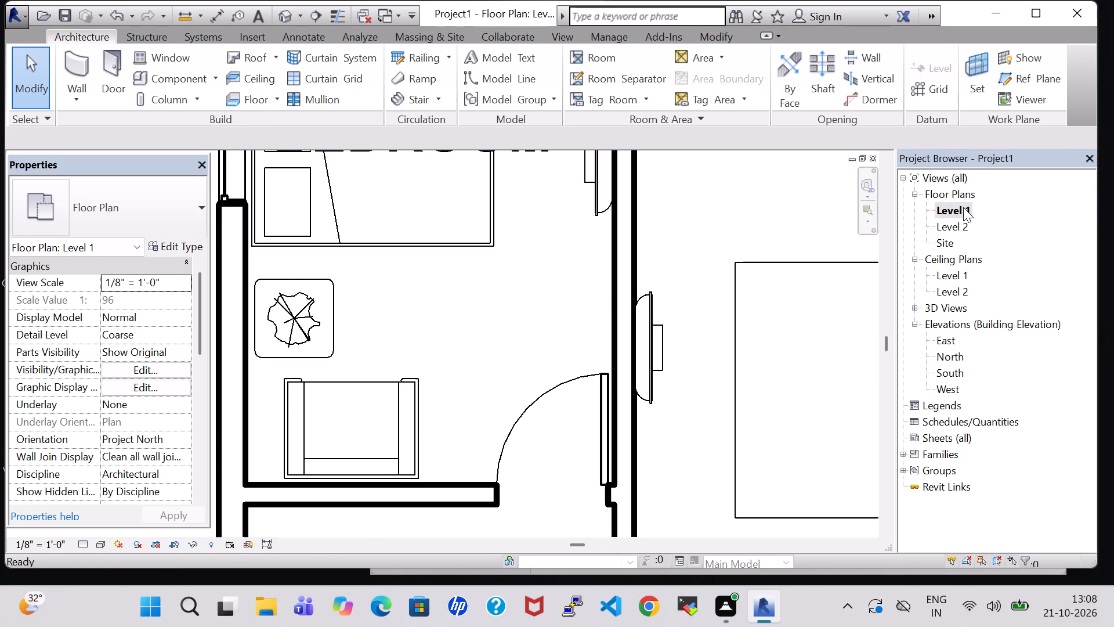
scroll(675, 223, down, 3)
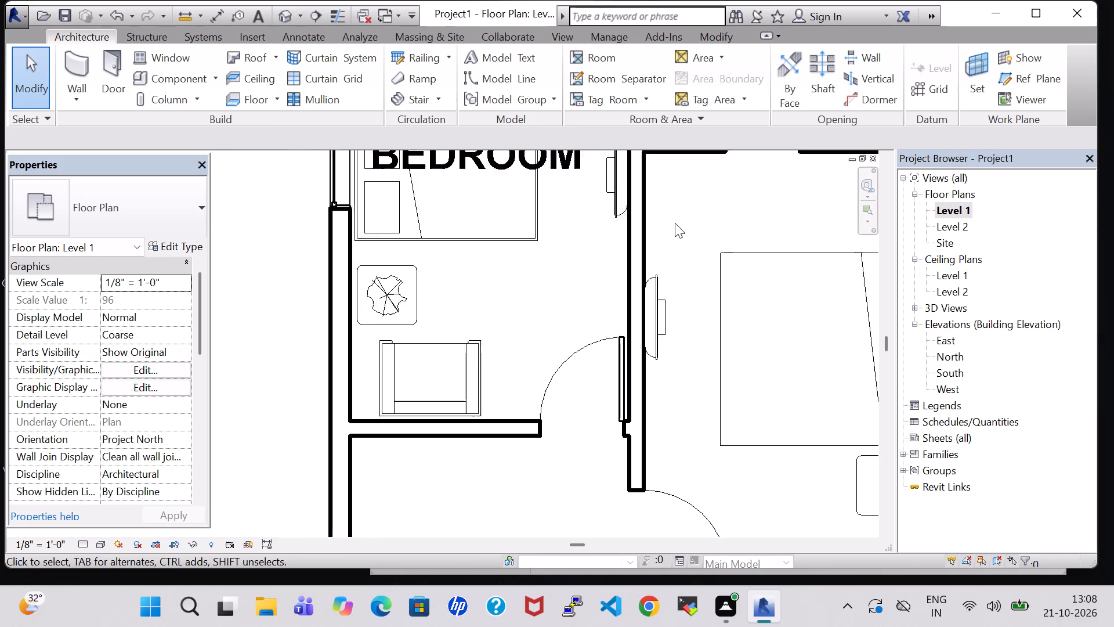
scroll(675, 223, down, 2)
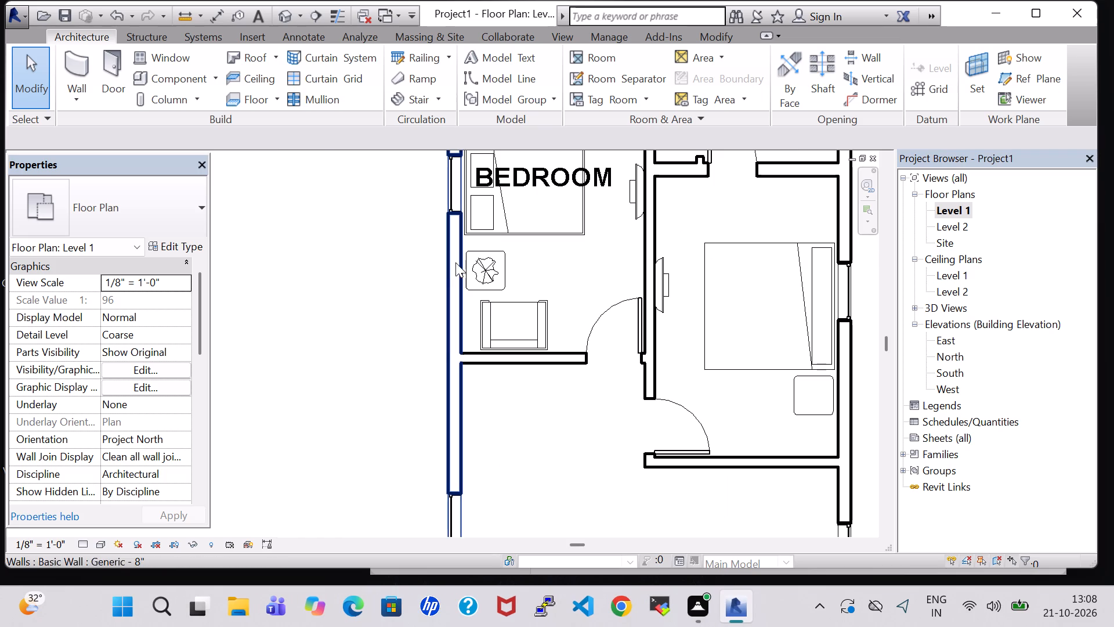
click(478, 271)
right_click(485, 269)
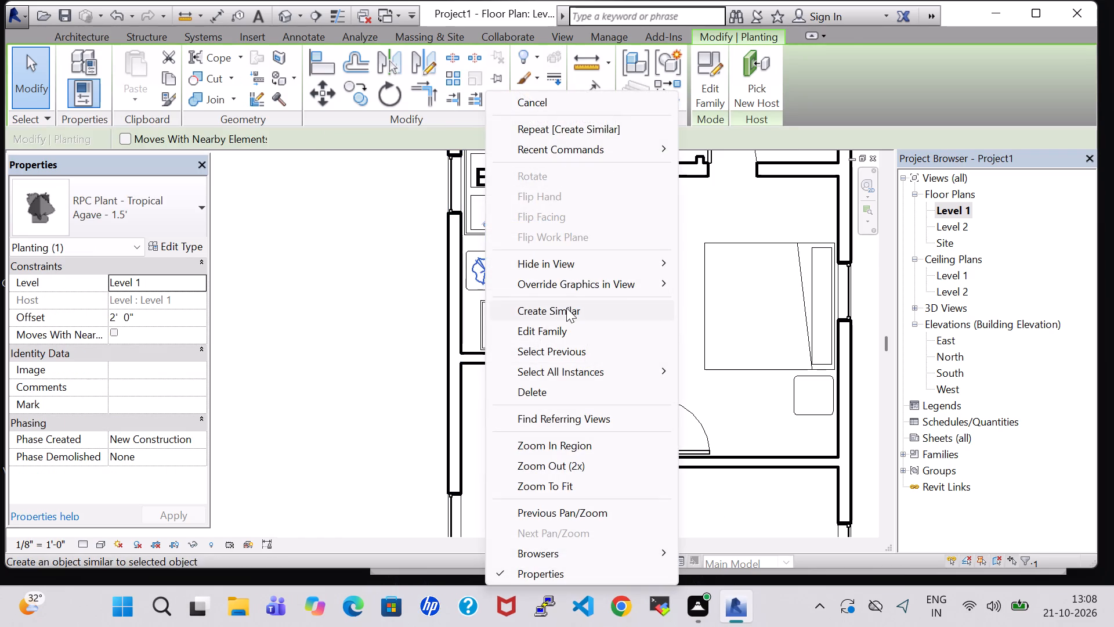
click(566, 308)
click(792, 400)
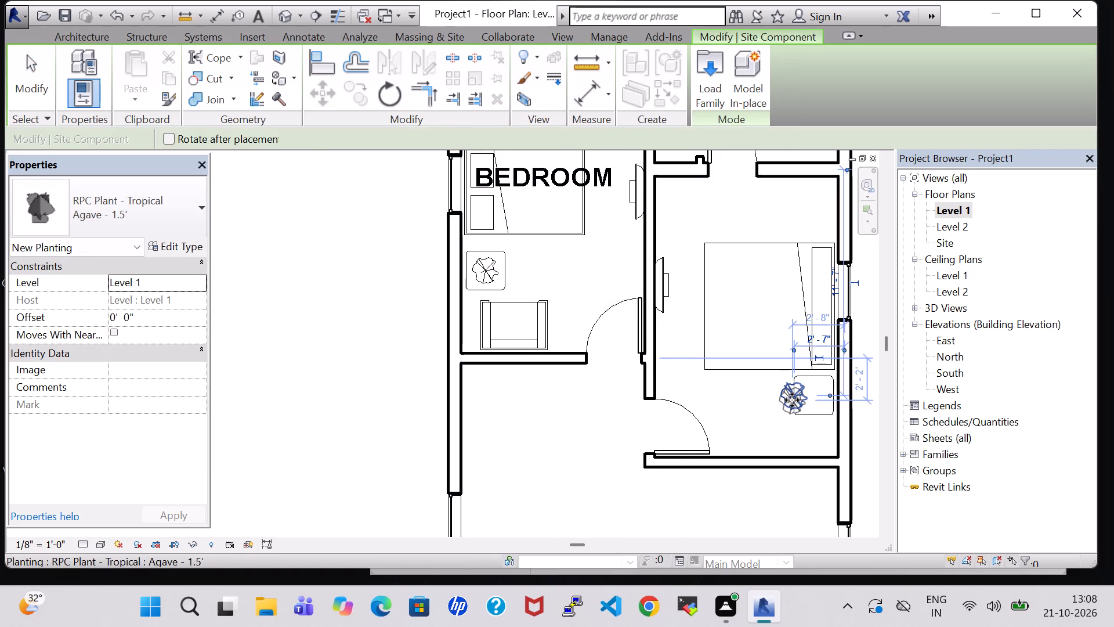
key(Escape)
key(Escape)
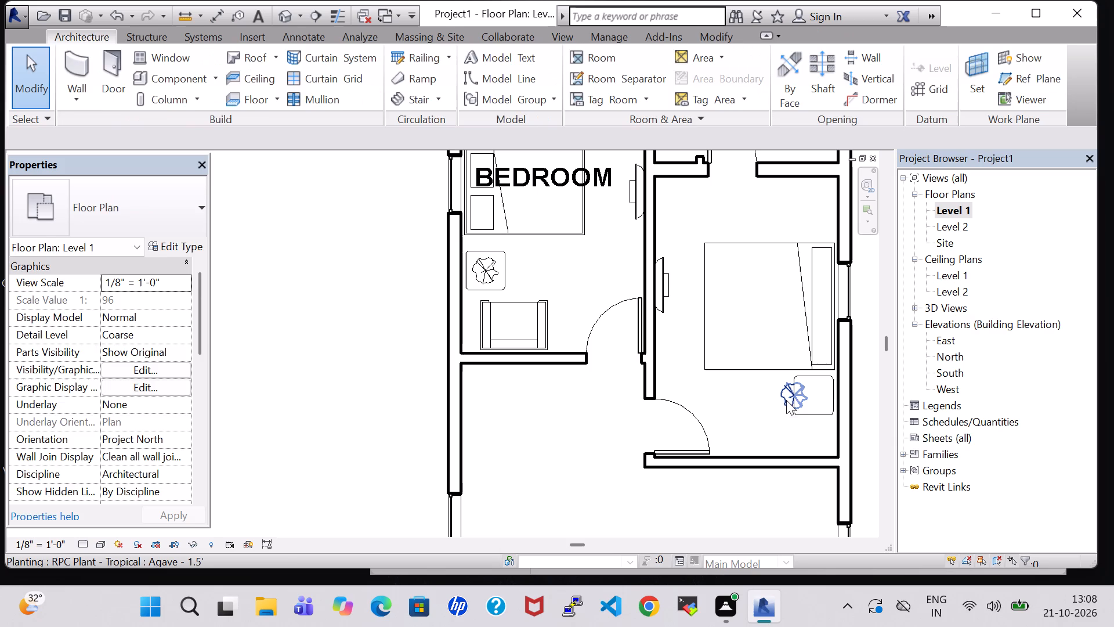
Set the new Agave plant's offset to 2' 0".
click(786, 398)
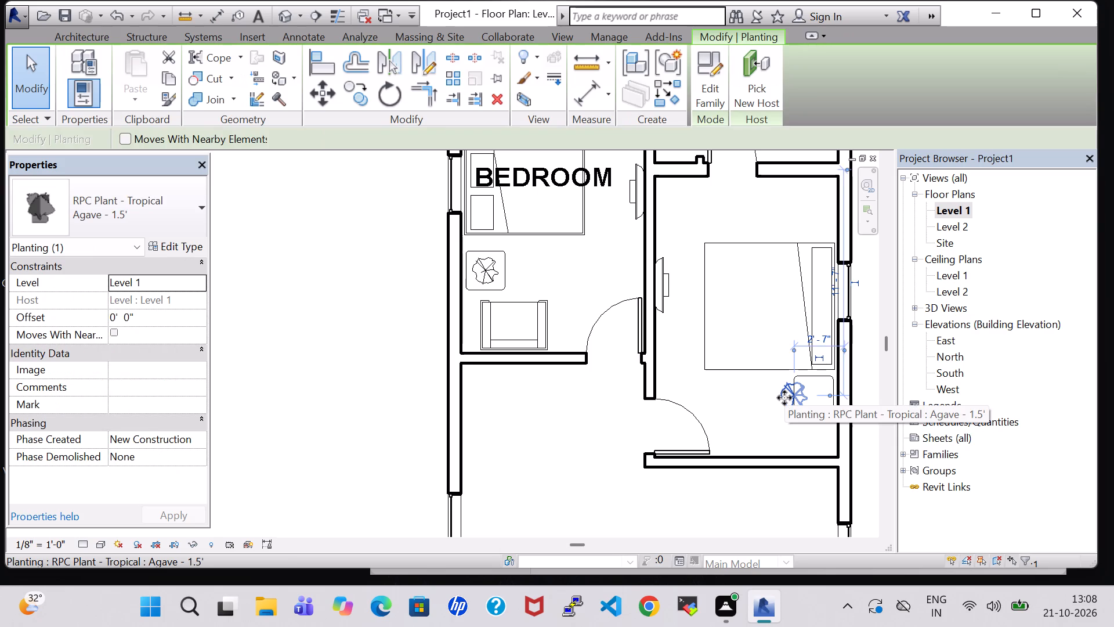
click(116, 321)
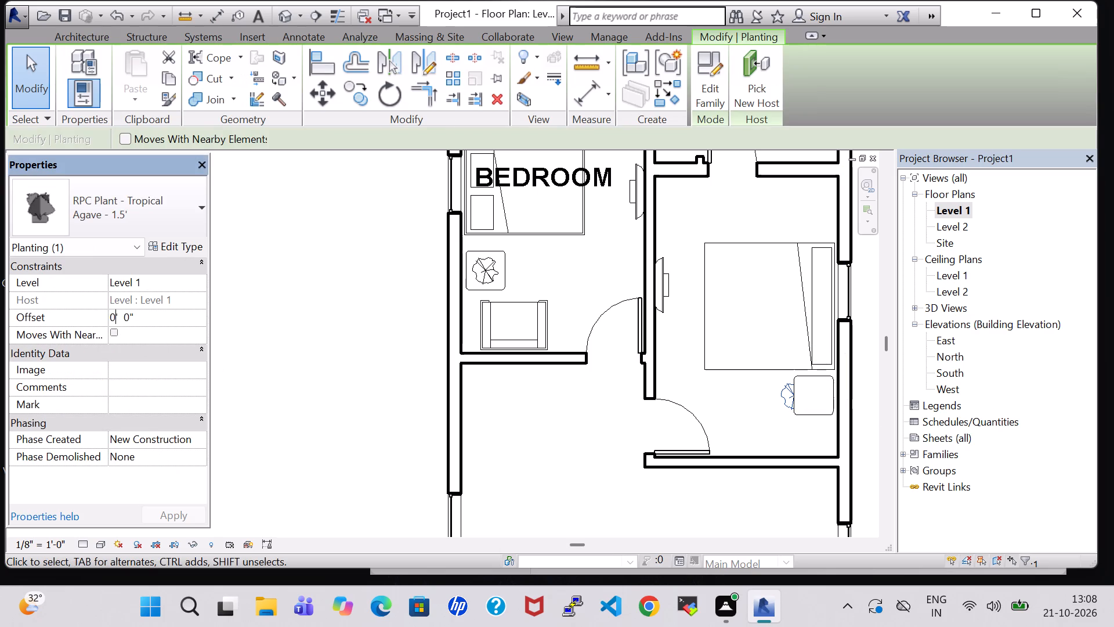
key(BackSpace)
key(2)
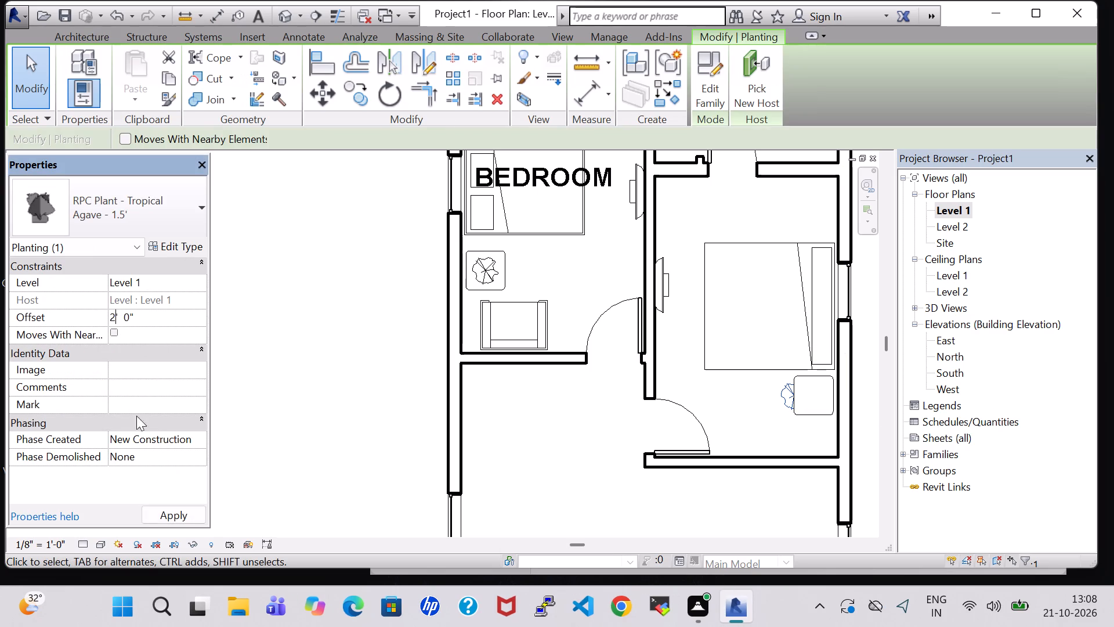
click(178, 516)
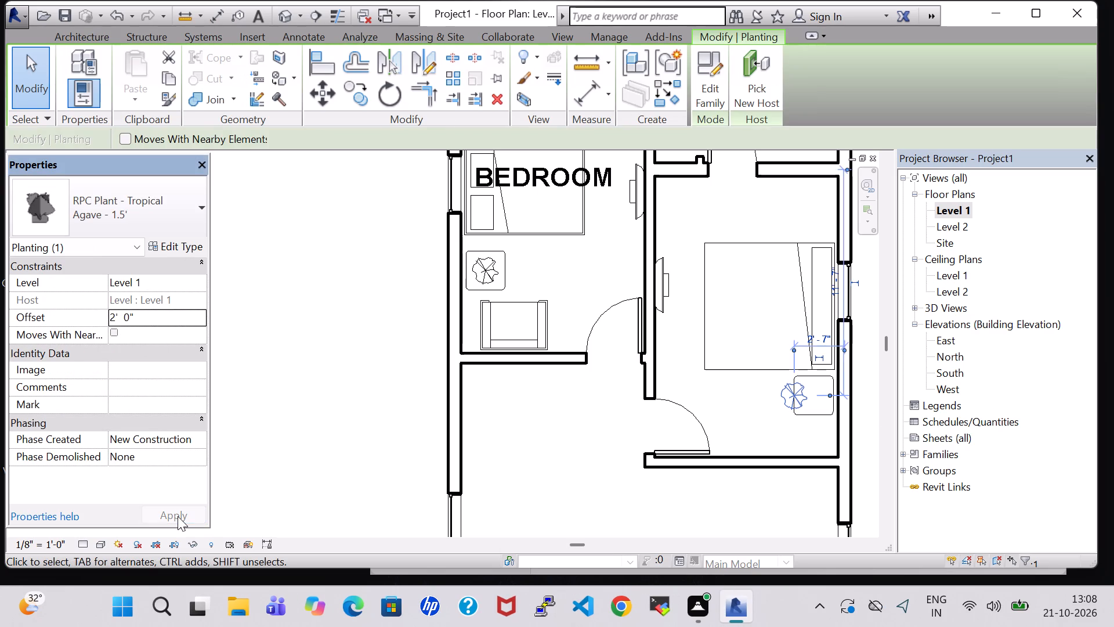
Nudge the new plant toward the exterior wall until it sits centred on the bedside table.
key(Right)
key(Right)
key(Right)
key(Right)
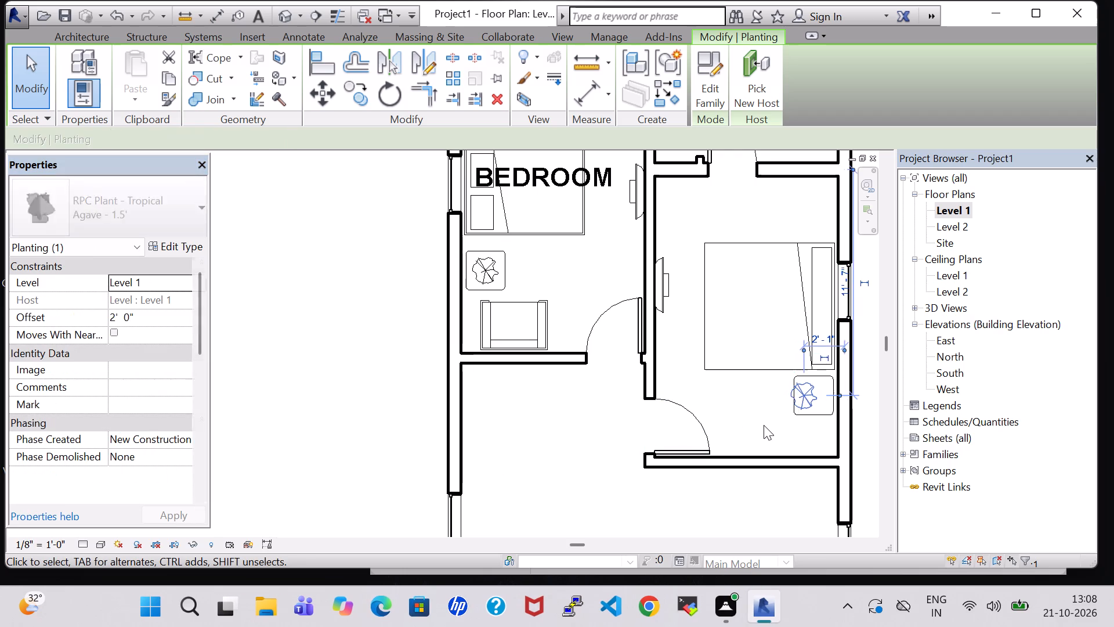
key(Right)
key(Right)
key(Right)
key(Right)
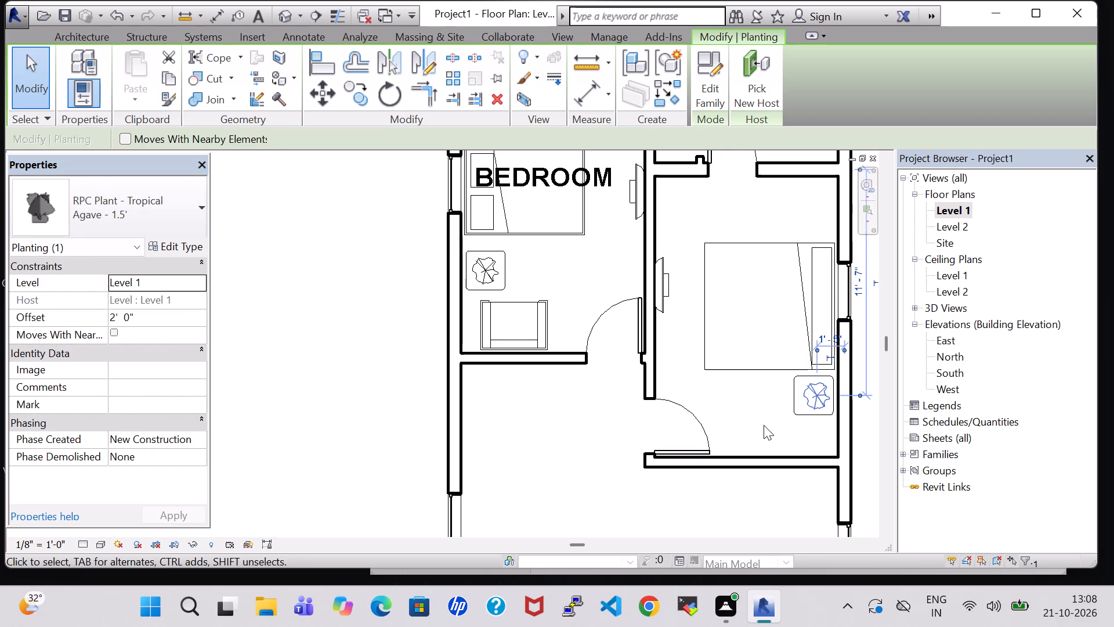
key(Left)
click(746, 391)
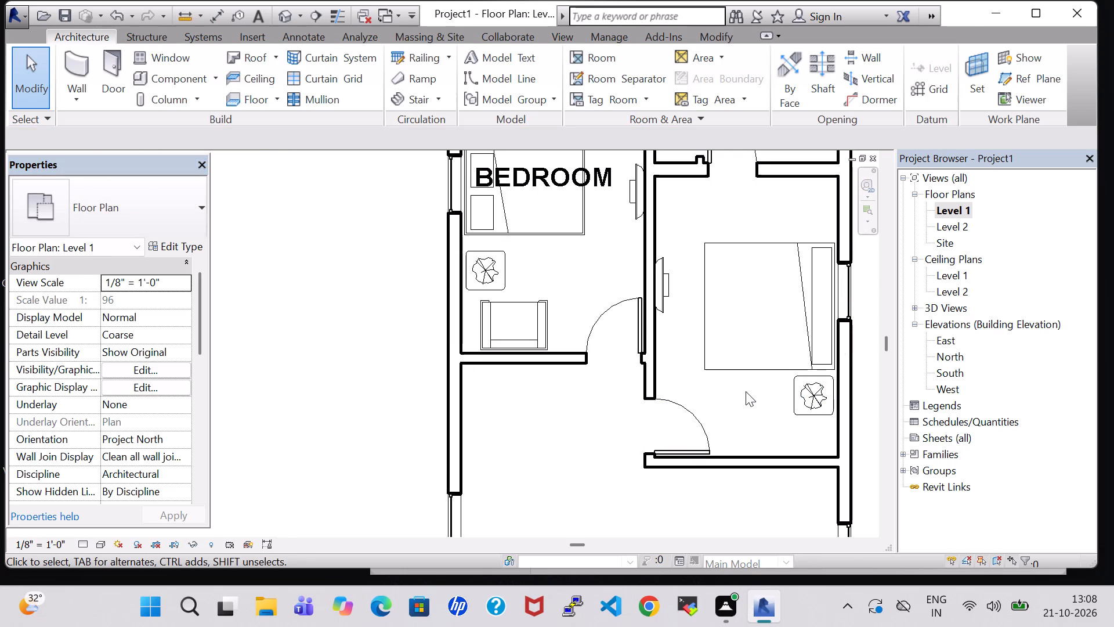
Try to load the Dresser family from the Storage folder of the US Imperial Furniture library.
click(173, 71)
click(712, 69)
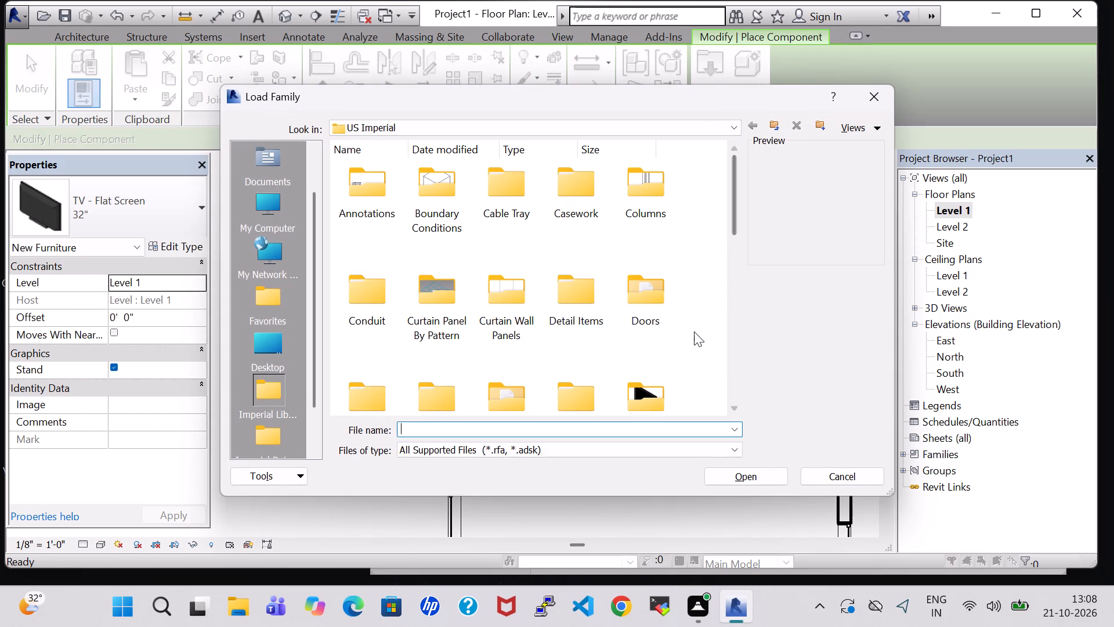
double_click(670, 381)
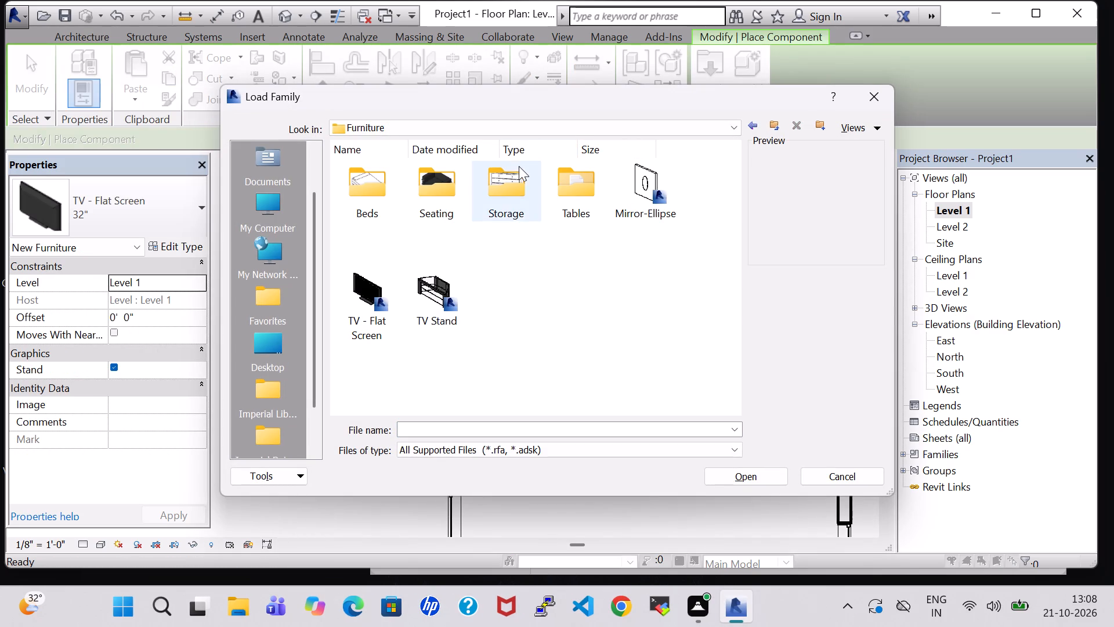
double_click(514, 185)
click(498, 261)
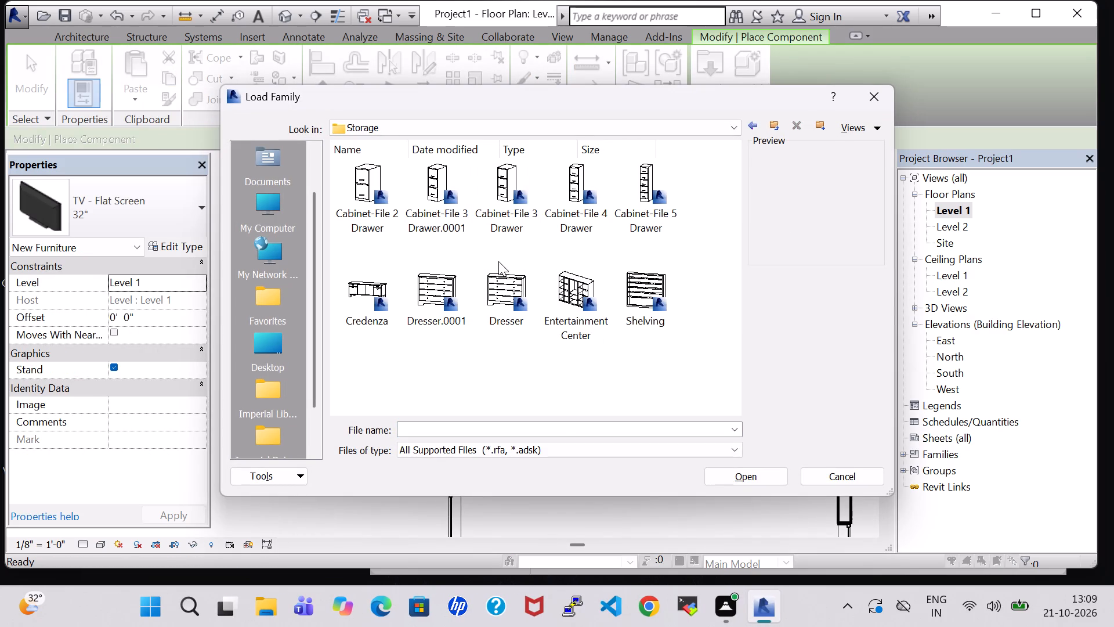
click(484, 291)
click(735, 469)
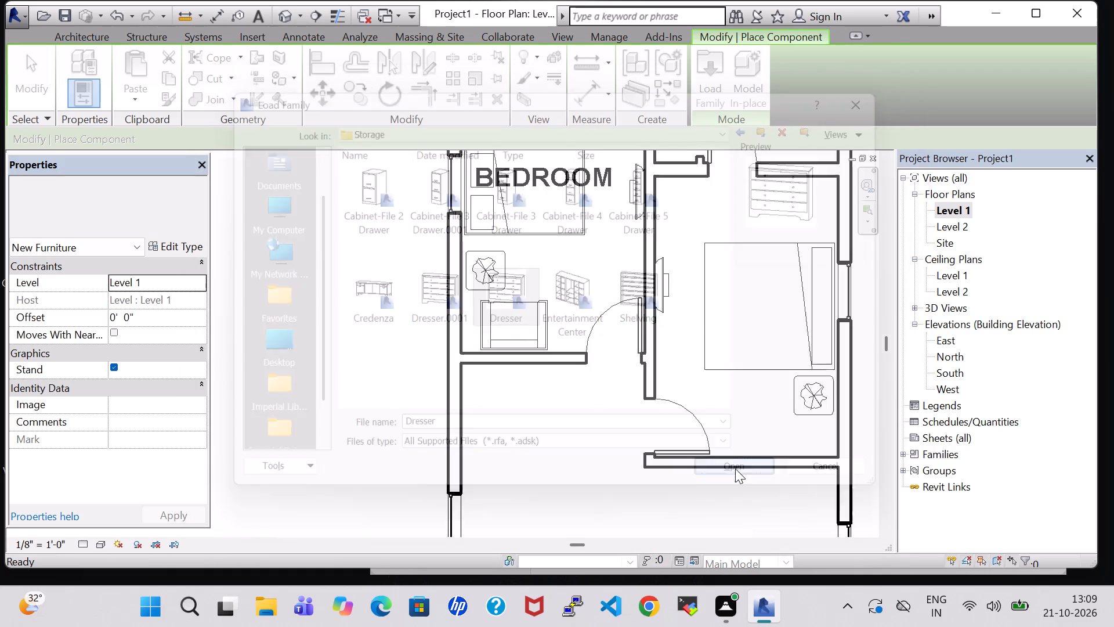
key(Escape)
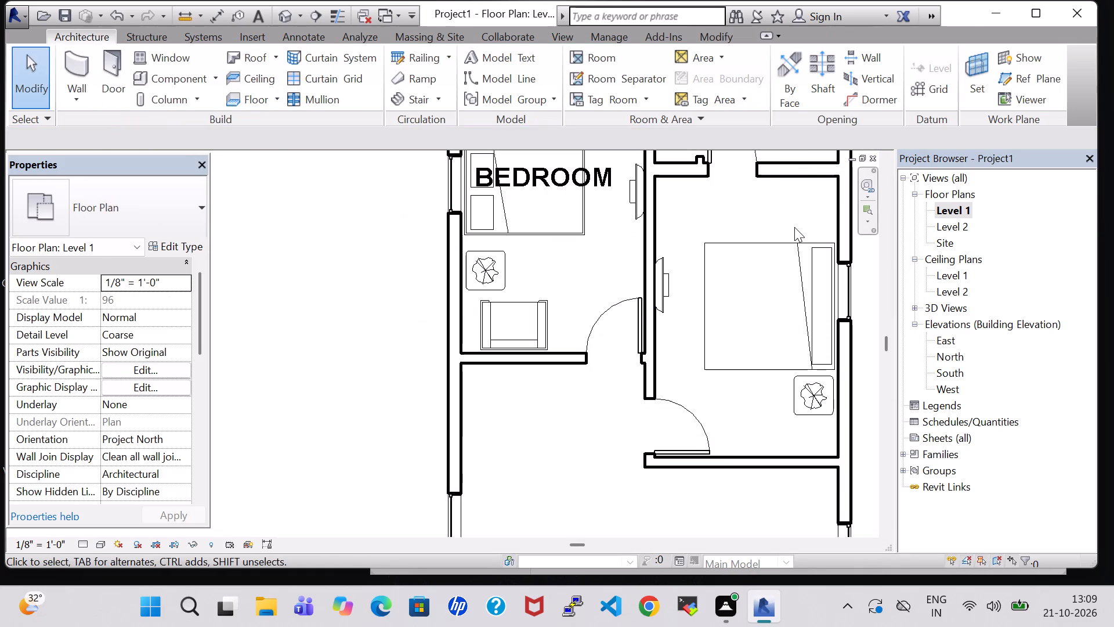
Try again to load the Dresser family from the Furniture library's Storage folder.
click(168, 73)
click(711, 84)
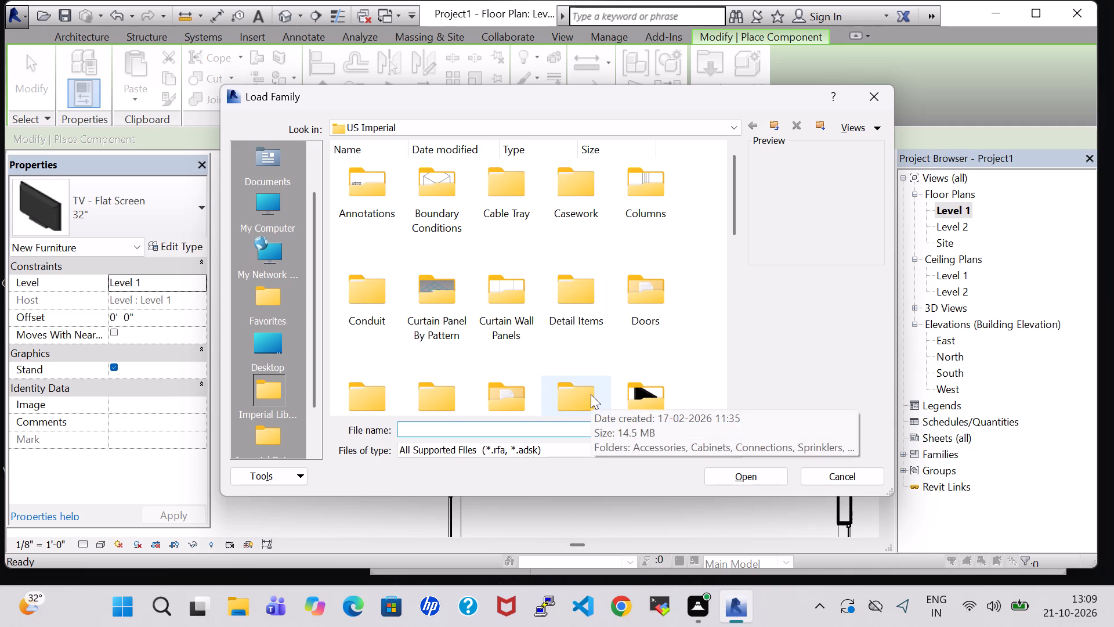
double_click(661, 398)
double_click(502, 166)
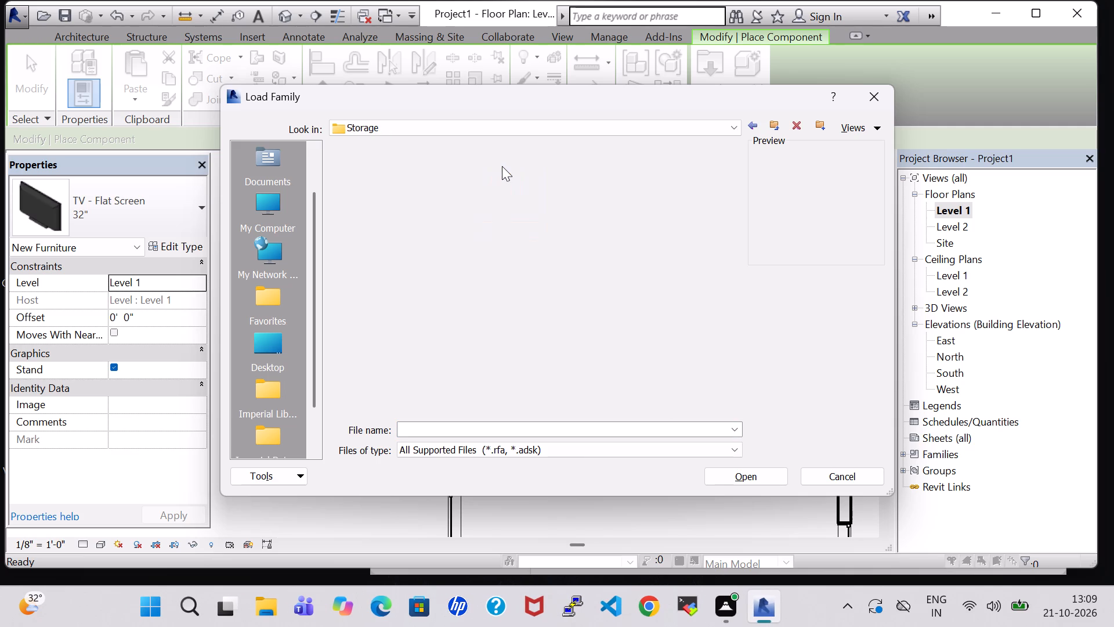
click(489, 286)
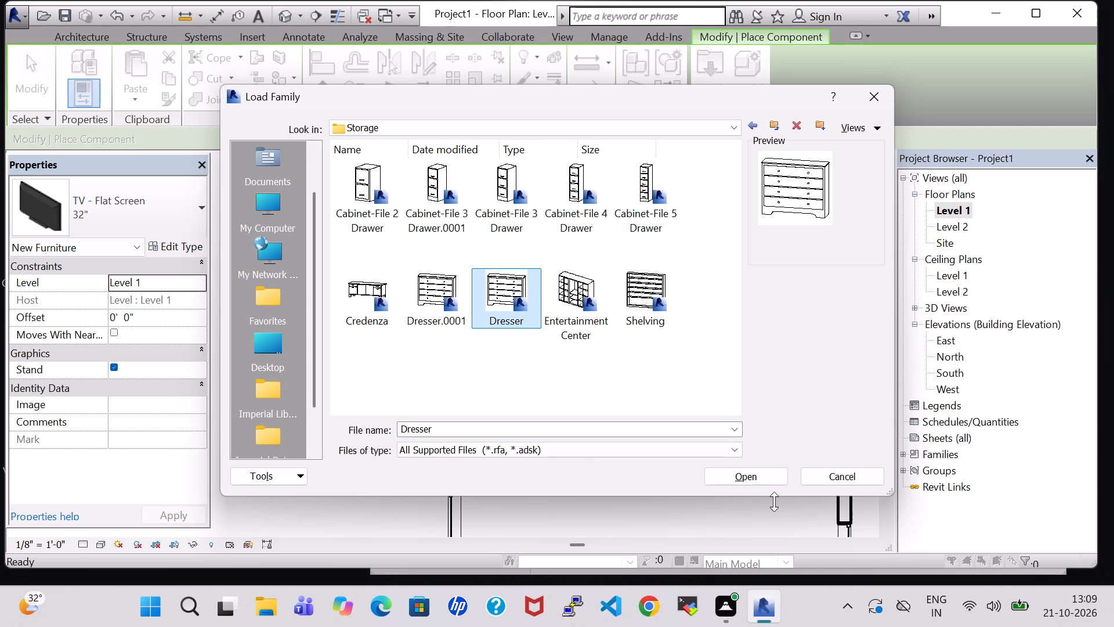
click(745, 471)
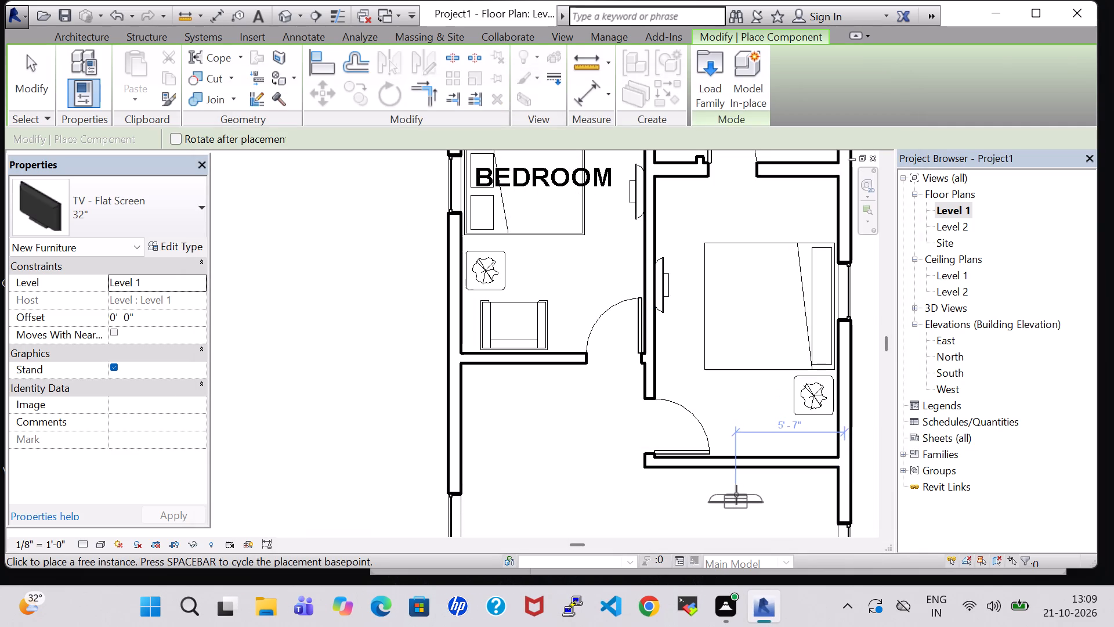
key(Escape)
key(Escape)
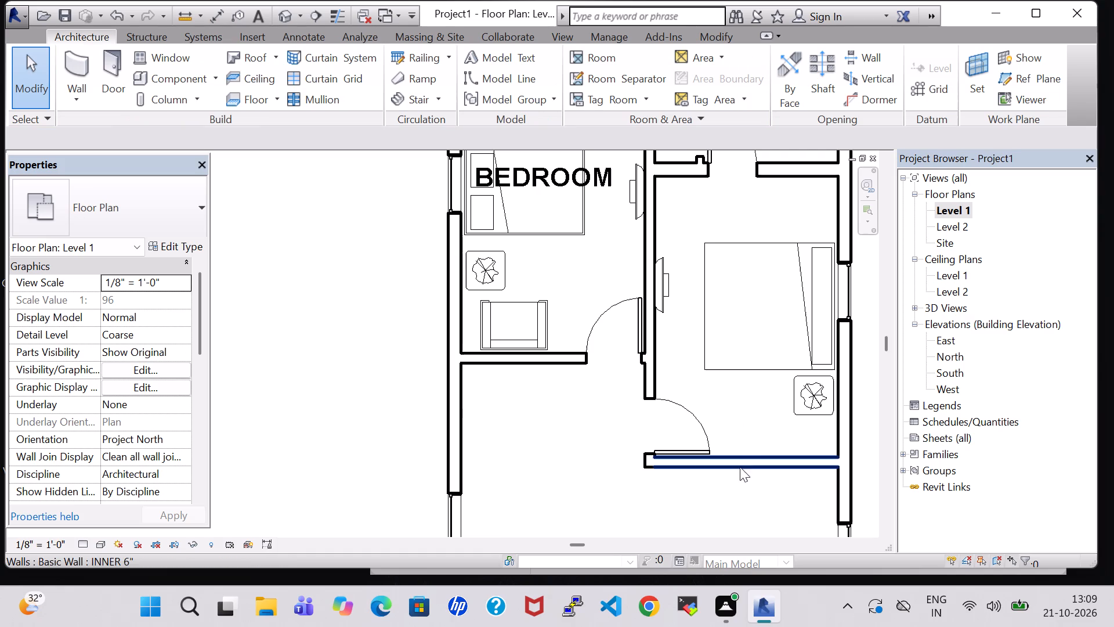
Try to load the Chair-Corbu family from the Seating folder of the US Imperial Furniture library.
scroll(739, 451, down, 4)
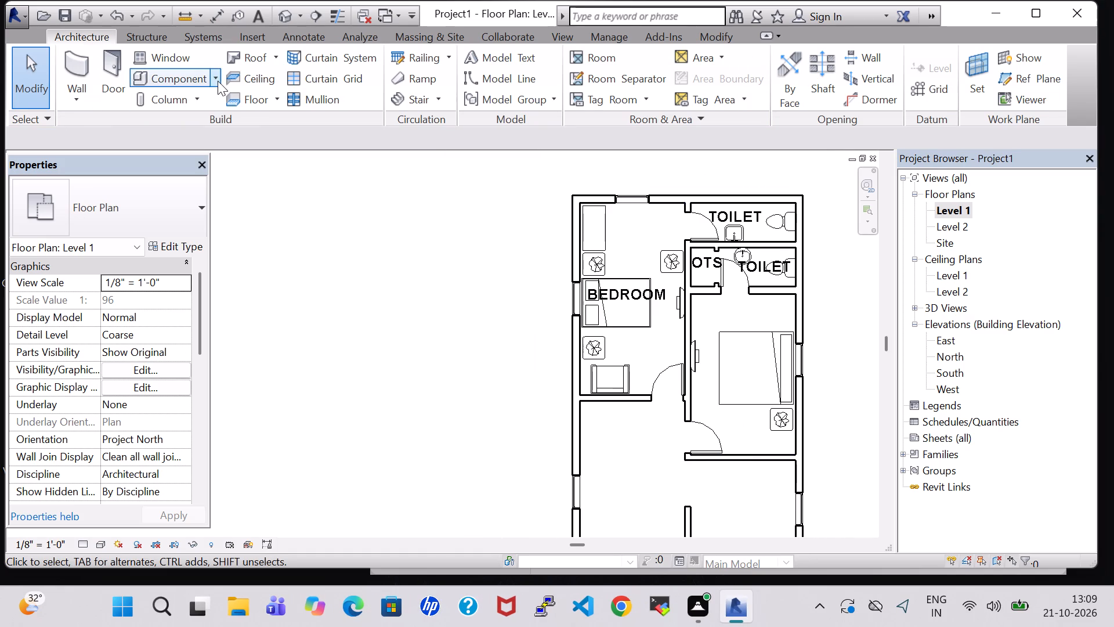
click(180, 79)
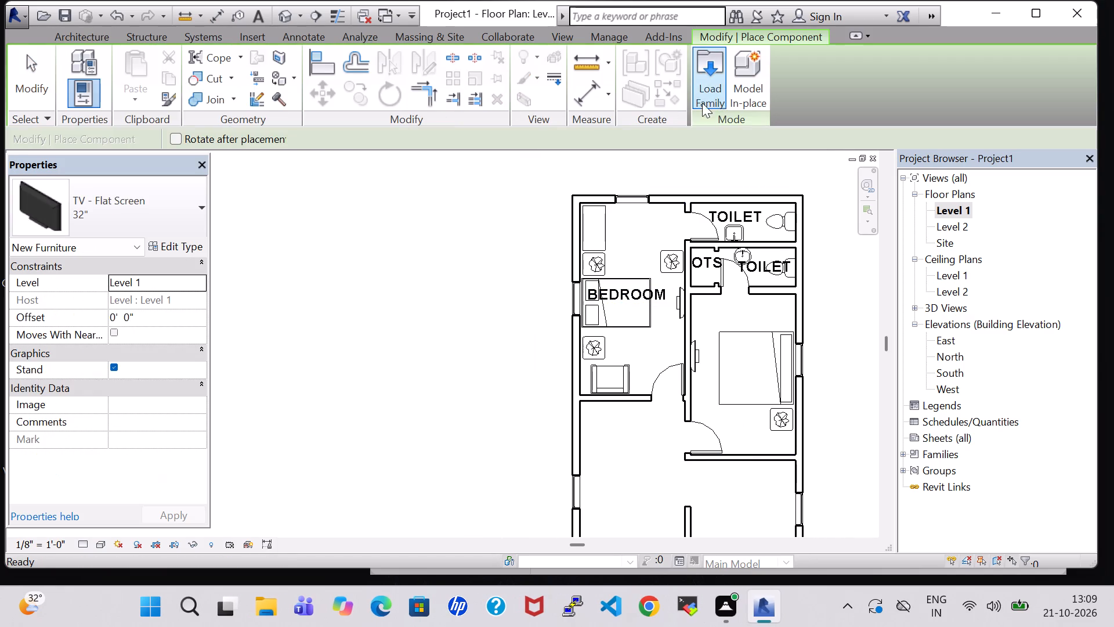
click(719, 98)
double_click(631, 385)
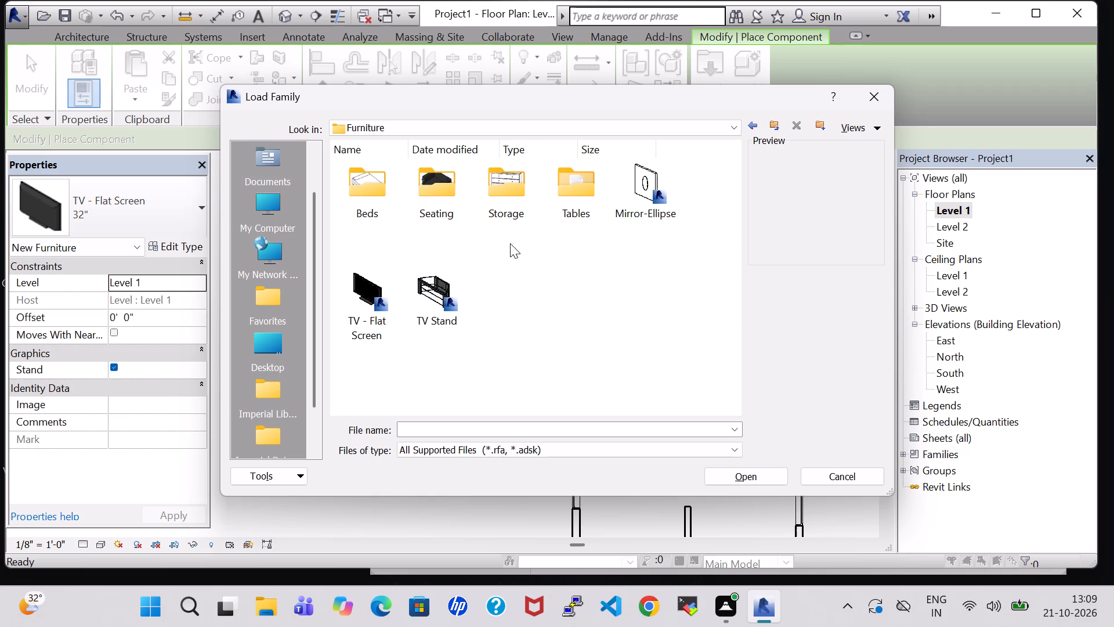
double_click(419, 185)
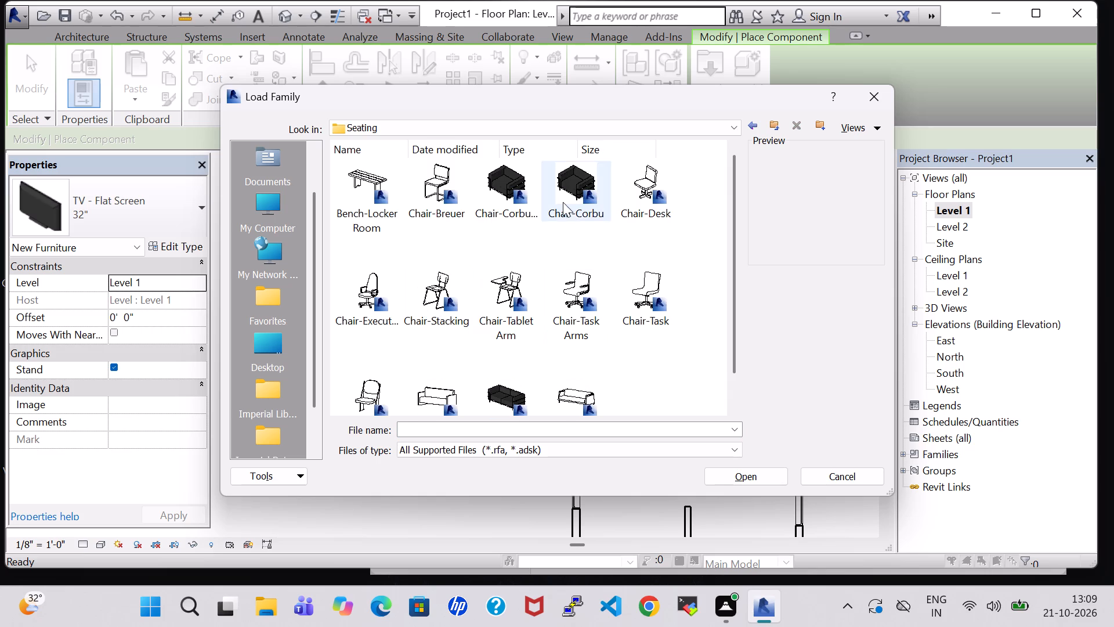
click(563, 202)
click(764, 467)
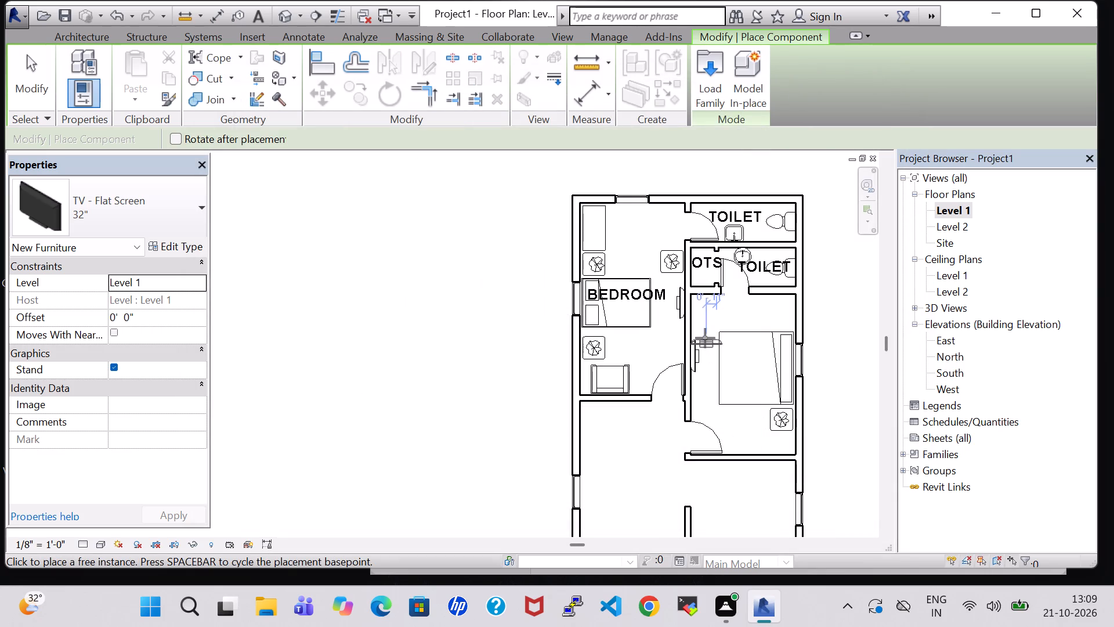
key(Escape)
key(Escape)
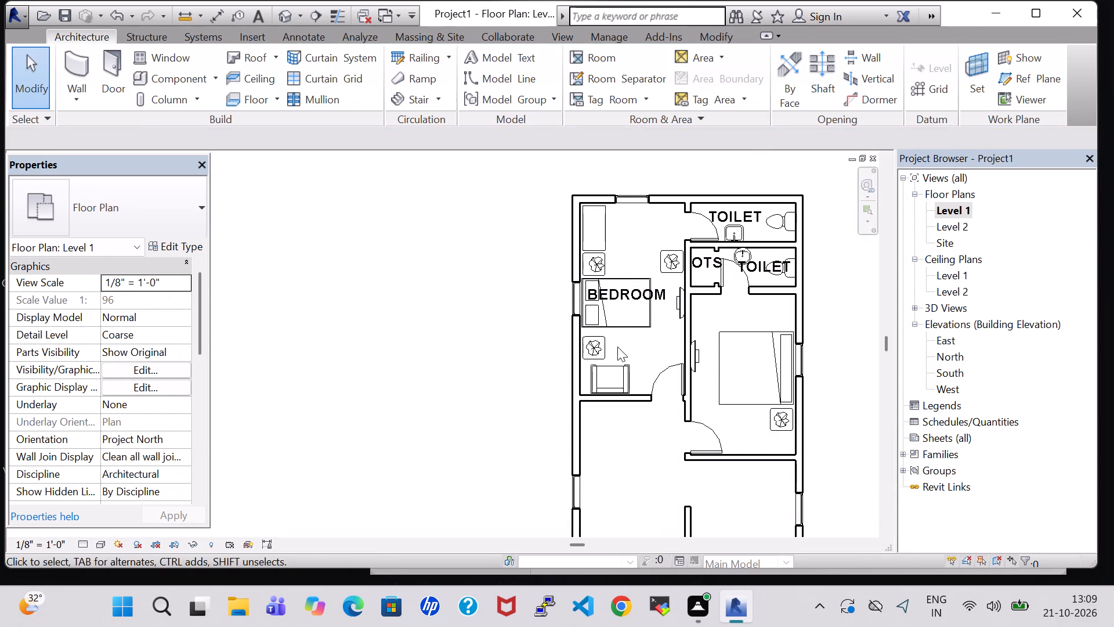
Create a similar Chair-Corbu from the BEDROOM's chair and place it in the king-bed bedroom's corner near the OTS.
click(618, 380)
right_click(618, 380)
click(681, 312)
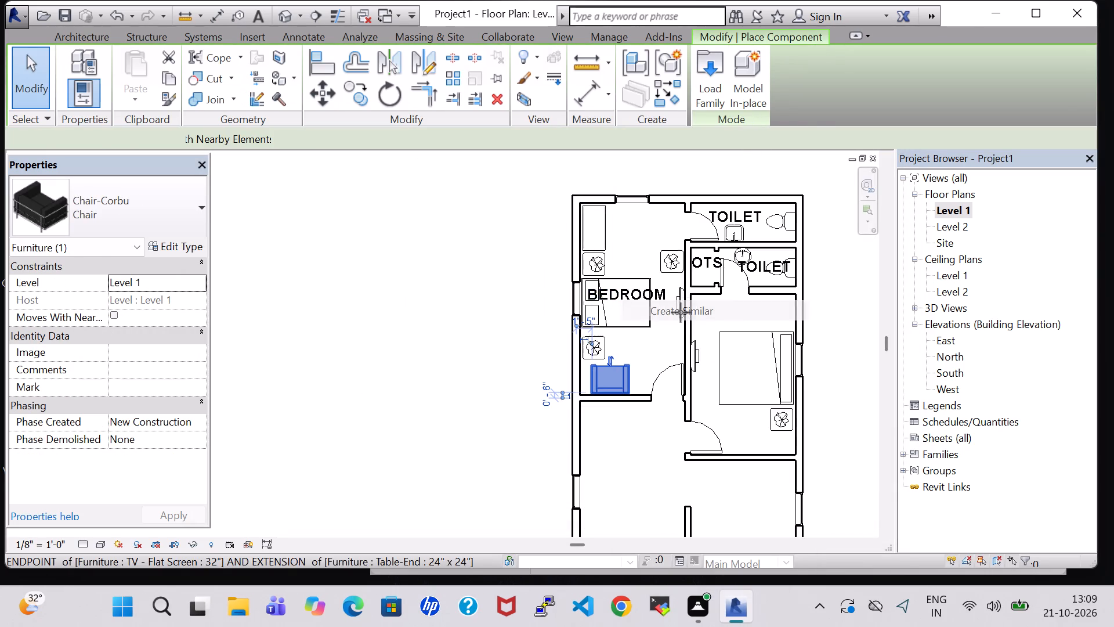
scroll(711, 316, up, 4)
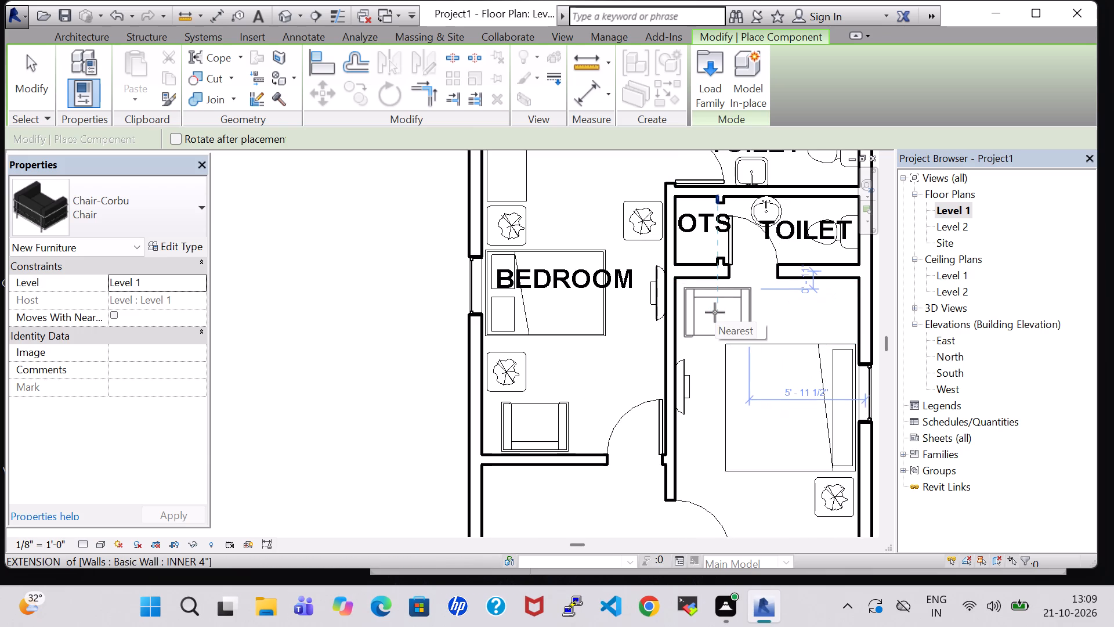
scroll(712, 312, up, 5)
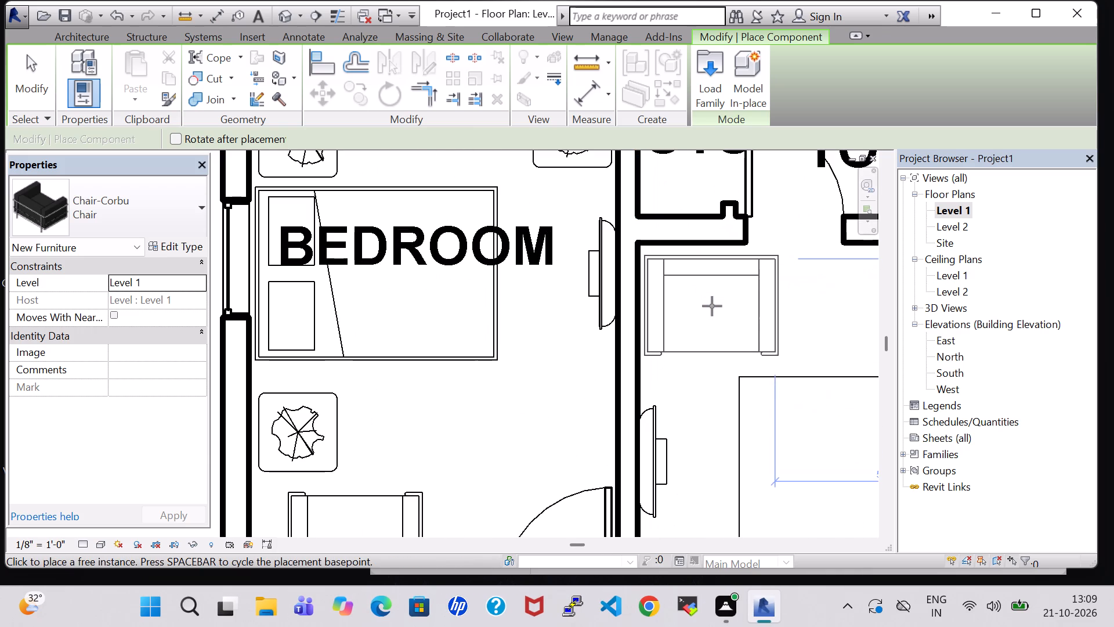
click(712, 305)
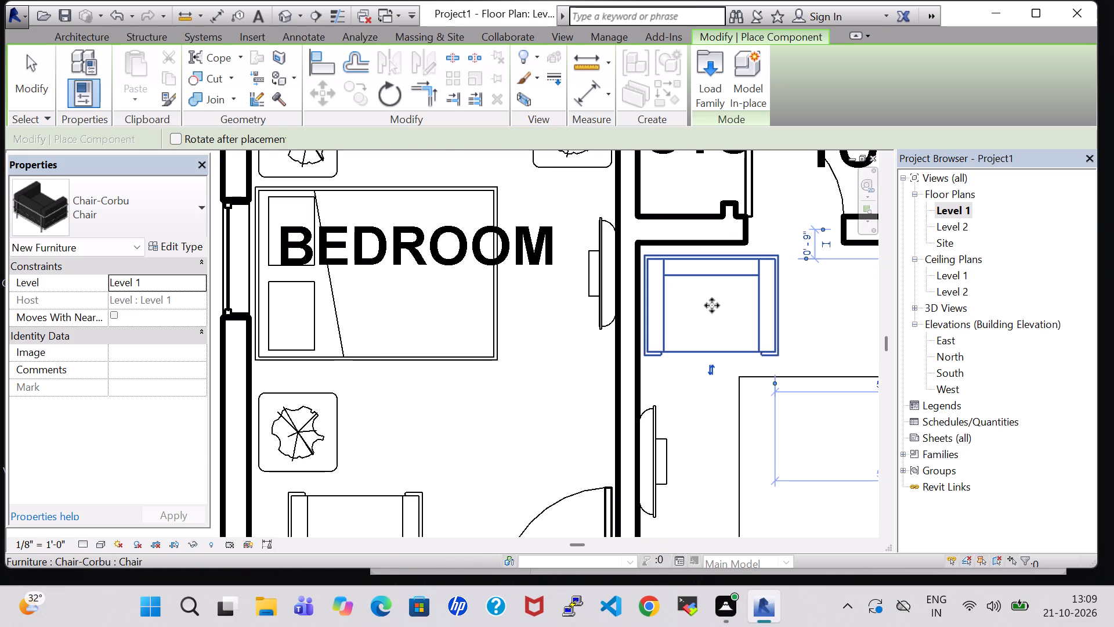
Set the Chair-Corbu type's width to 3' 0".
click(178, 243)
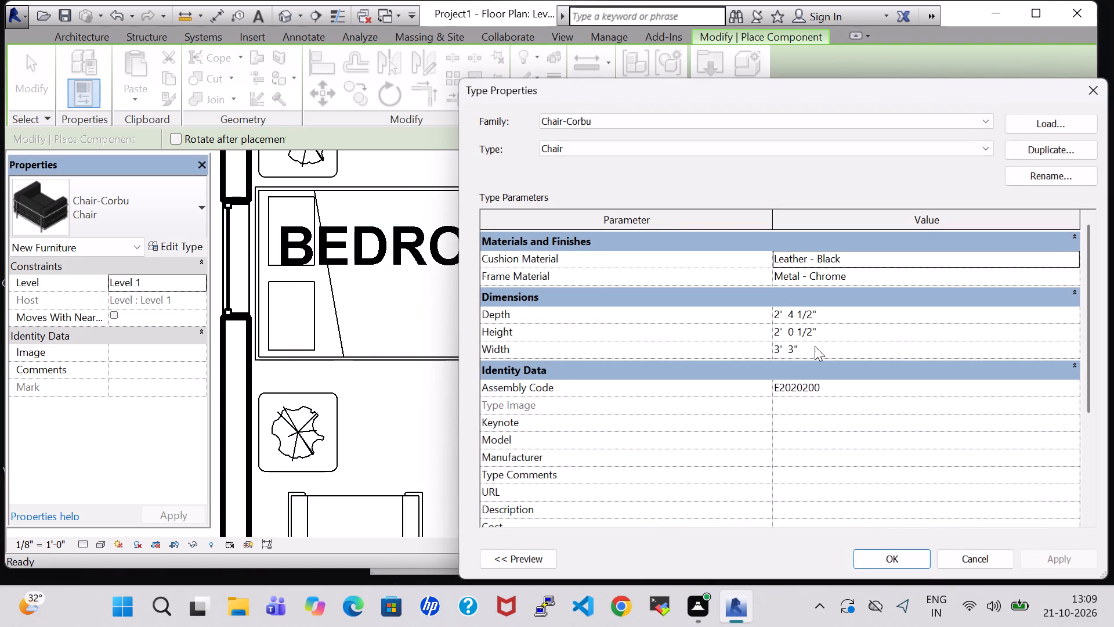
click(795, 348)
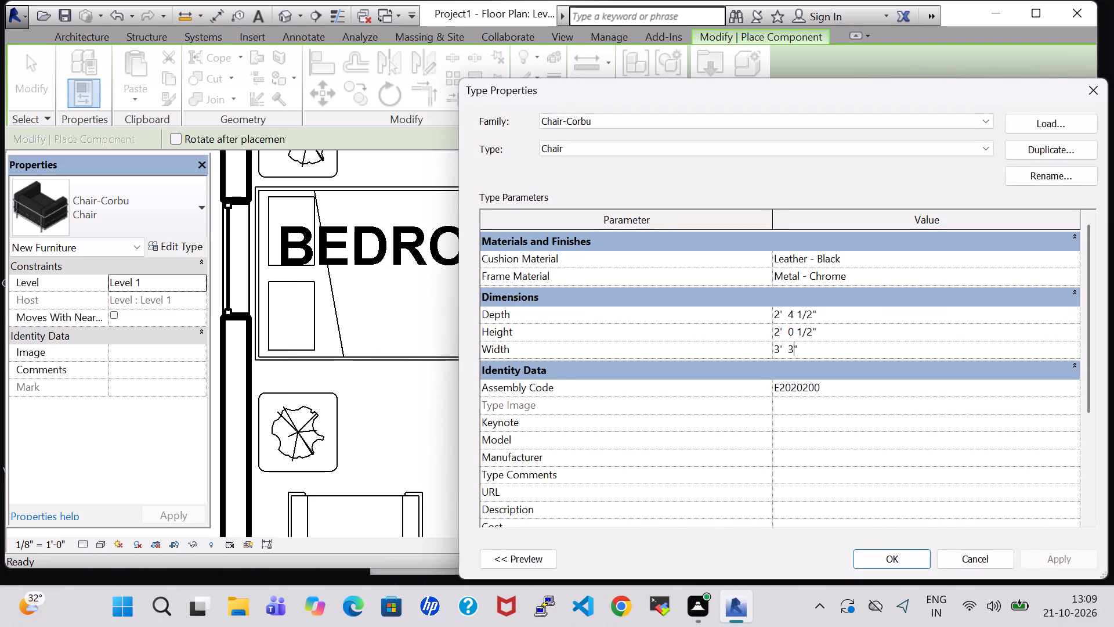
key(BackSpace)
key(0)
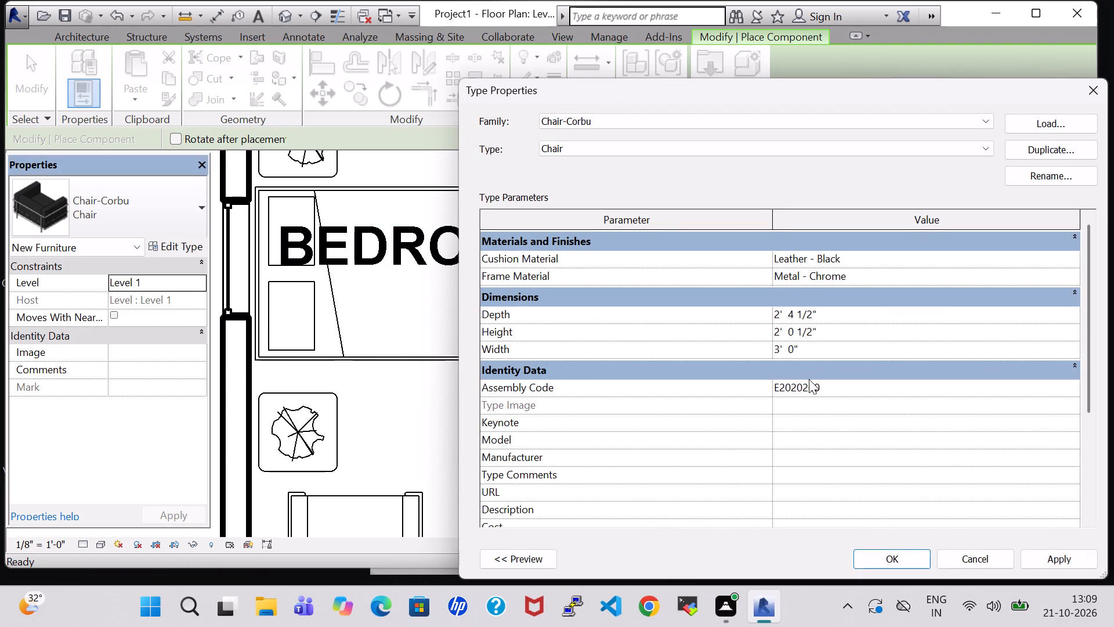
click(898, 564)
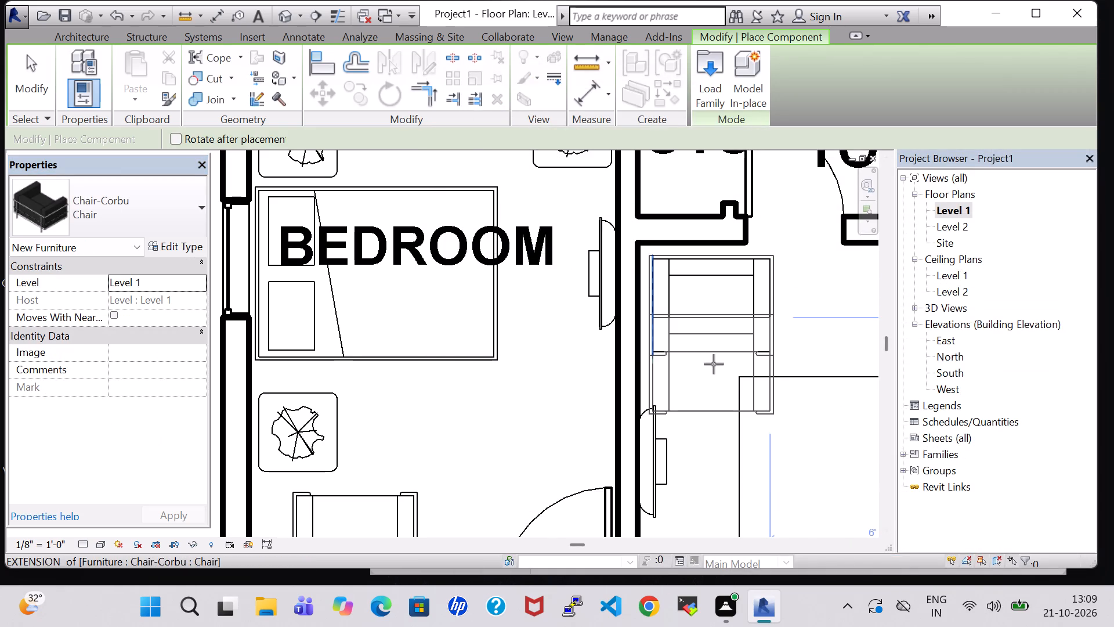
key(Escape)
Nudge the new chair two increments toward the partition wall between the two bedrooms.
click(707, 323)
key(Left)
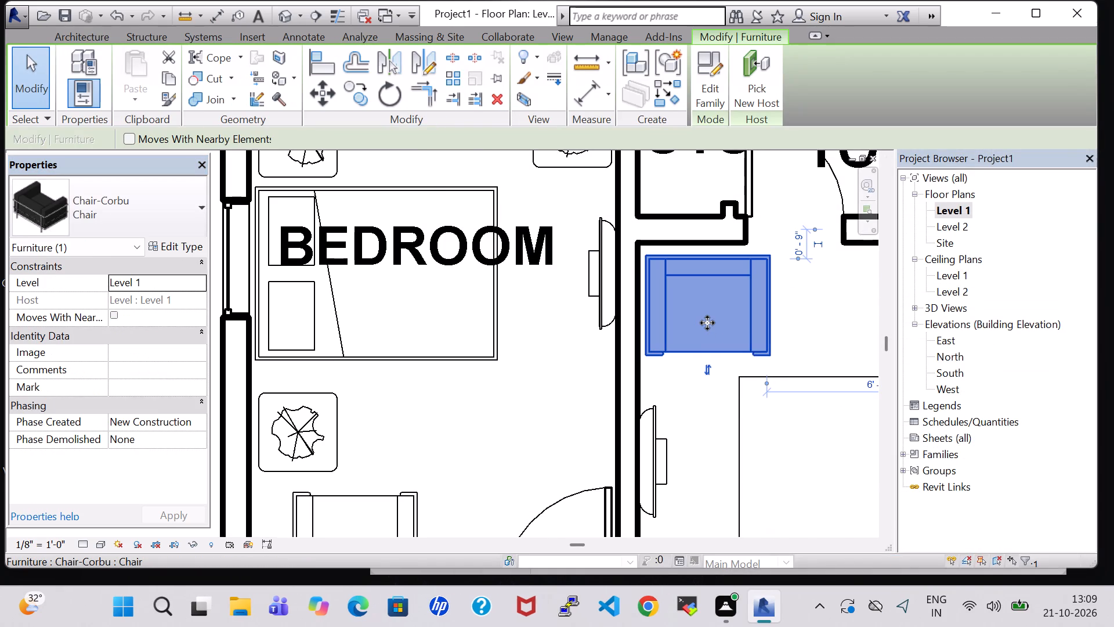
key(Left)
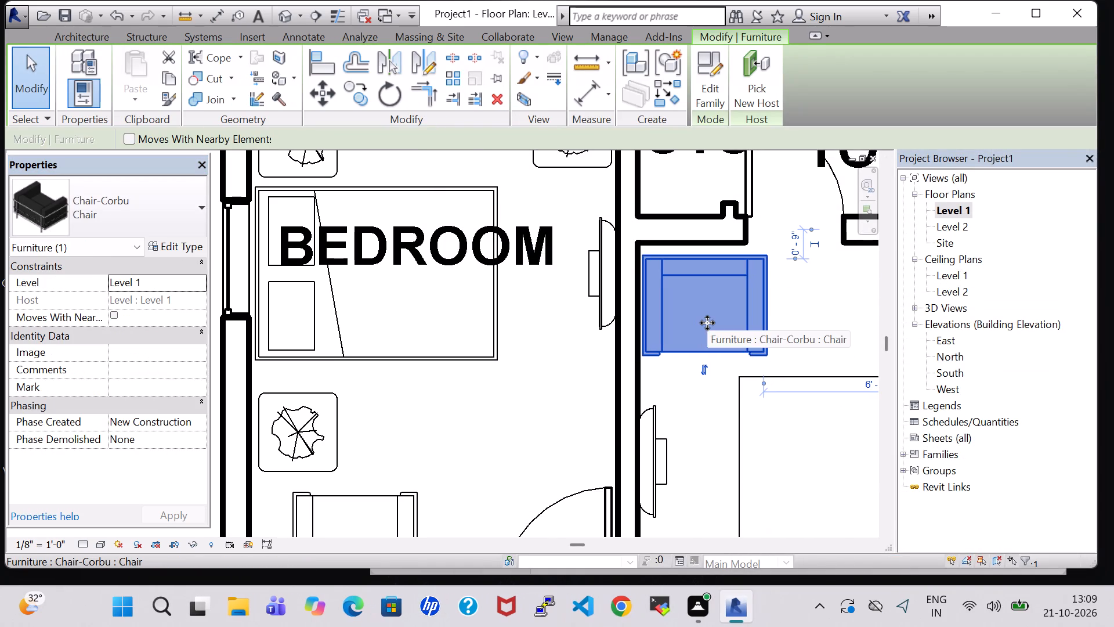
Set the Chair-Corbu type's width to 2' 5".
click(707, 323)
right_click(707, 323)
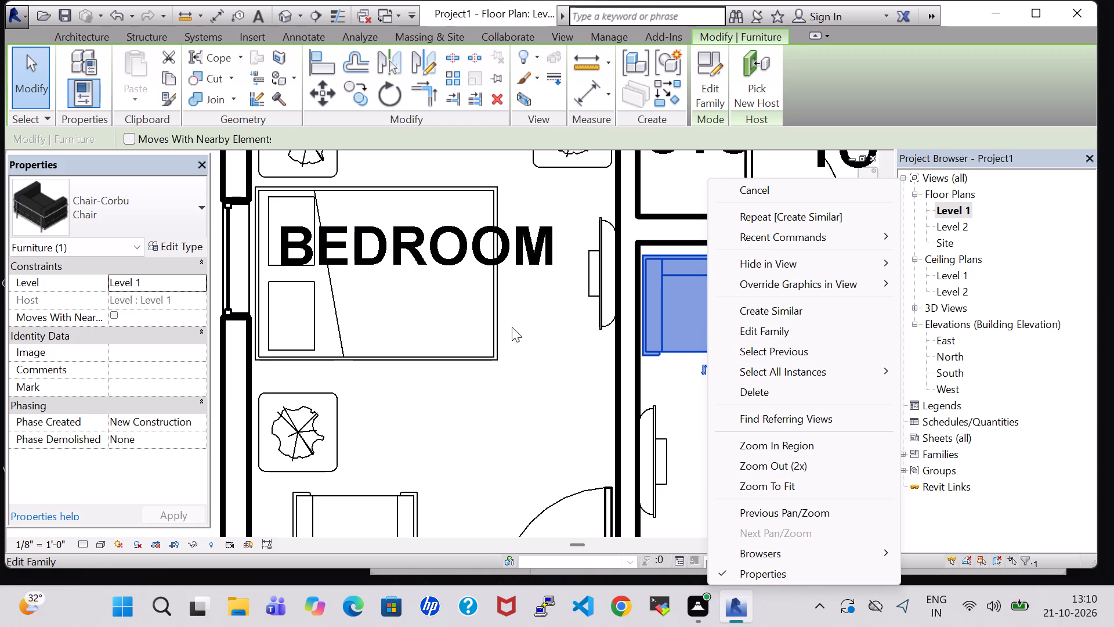
click(182, 252)
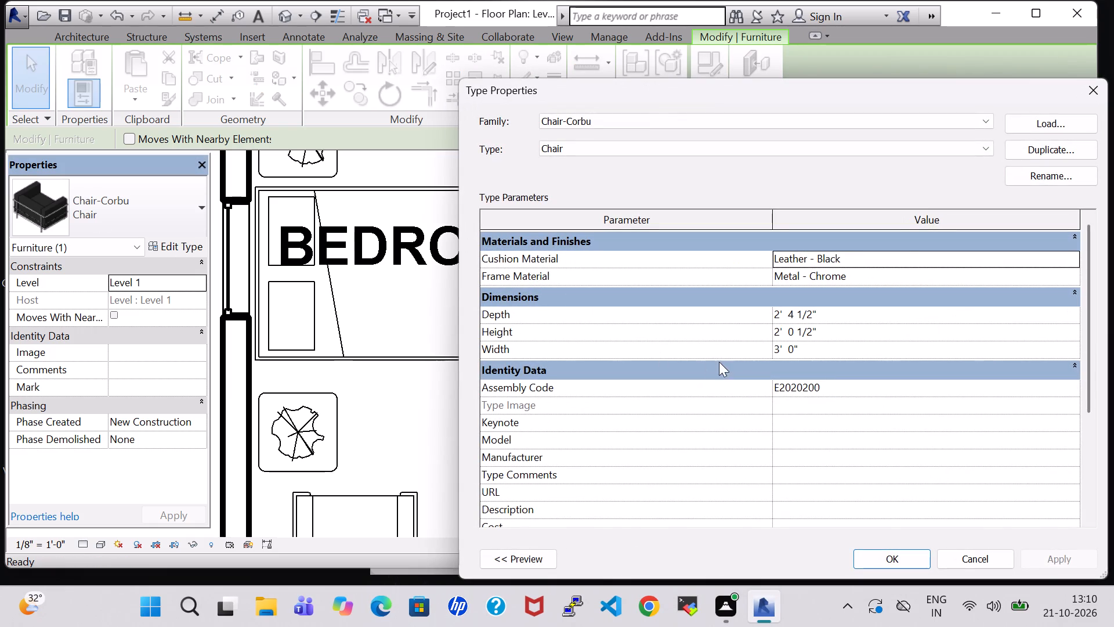
click(783, 353)
click(779, 352)
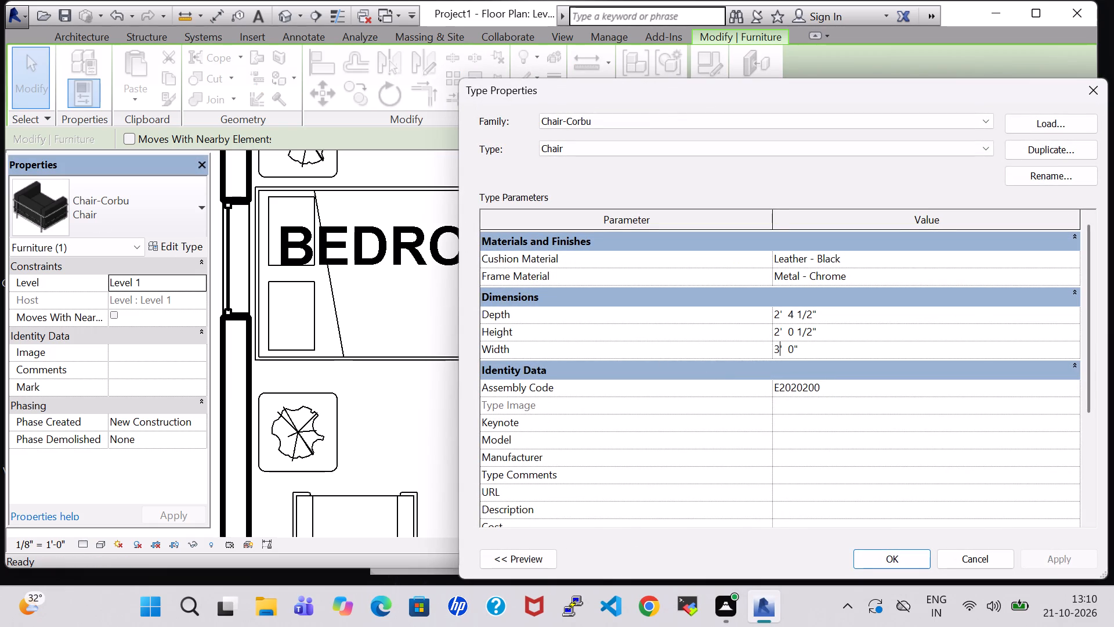
key(BackSpace)
key(2)
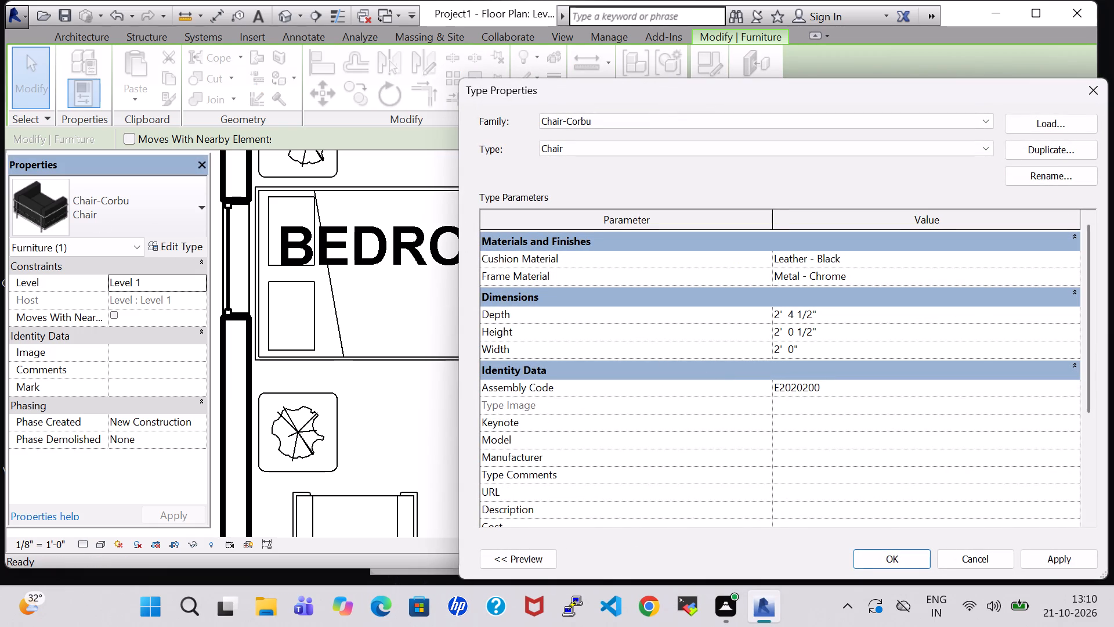
click(795, 351)
key(BackSpace)
key(5)
click(880, 561)
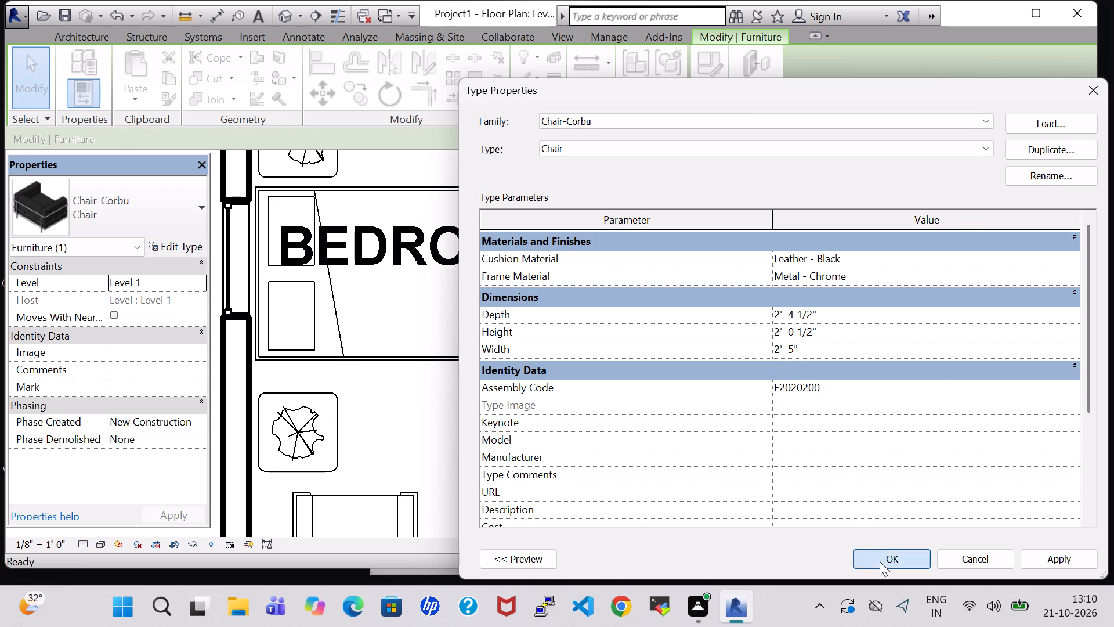
click(816, 329)
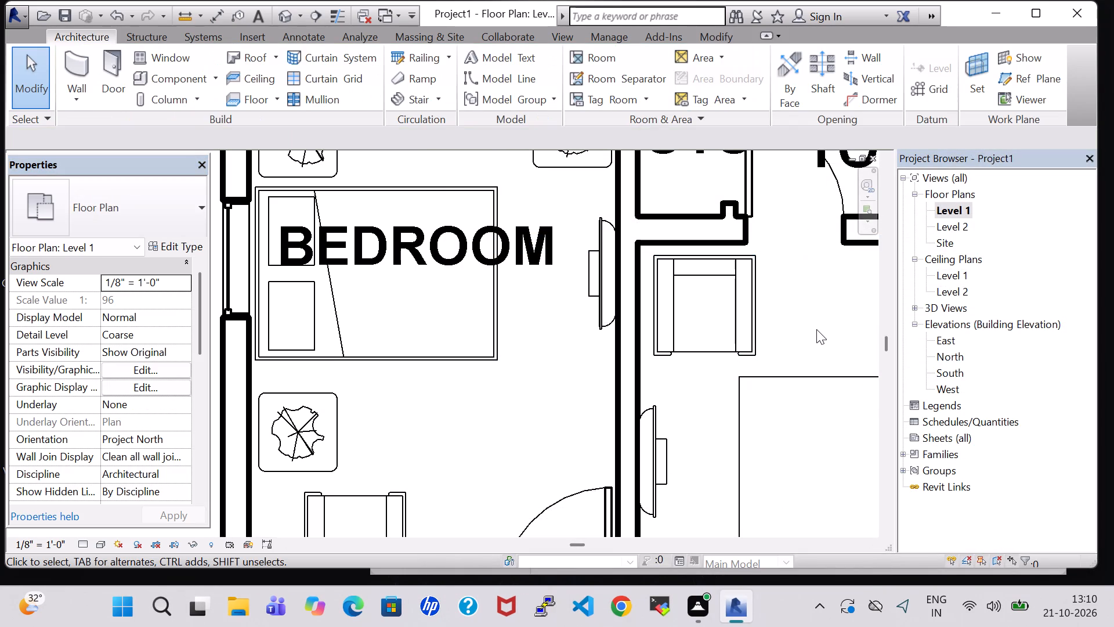
Nudge the new chair closer to the bedroom partition and slightly toward the OTS wall so it sits in the corner.
key(Left)
key(Left)
key(Left)
click(755, 312)
key(Left)
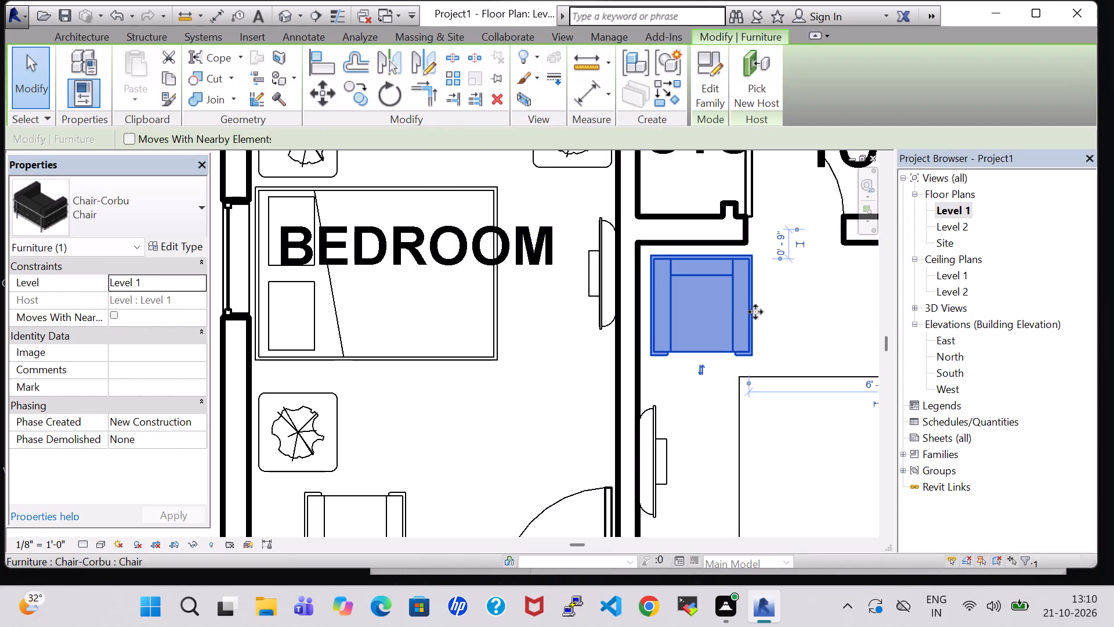
key(Left)
key(Left)
key(Up)
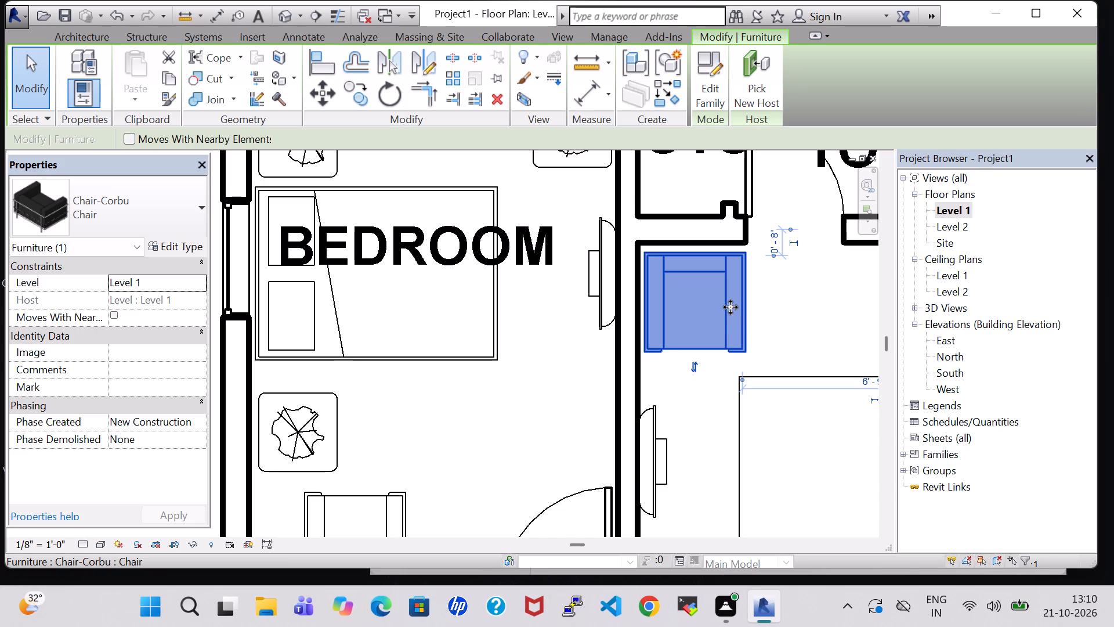
click(831, 318)
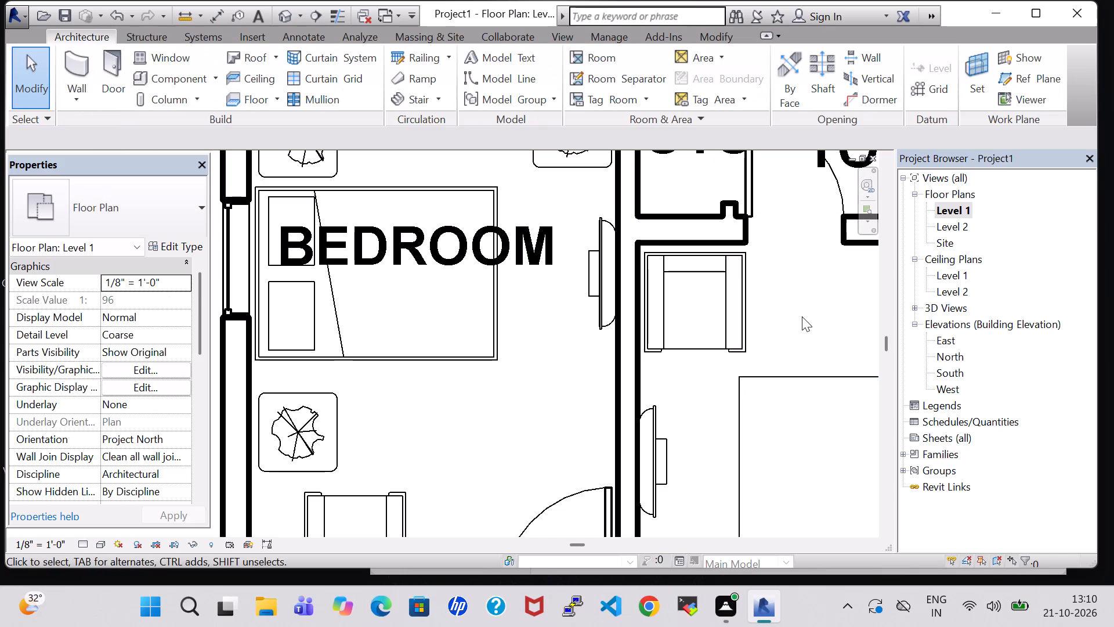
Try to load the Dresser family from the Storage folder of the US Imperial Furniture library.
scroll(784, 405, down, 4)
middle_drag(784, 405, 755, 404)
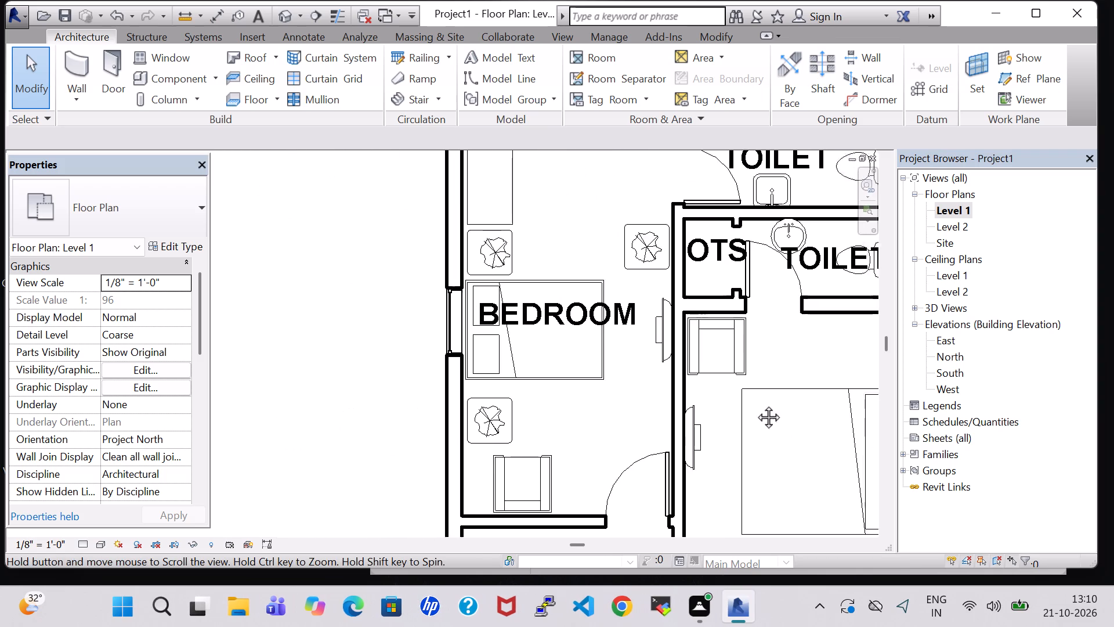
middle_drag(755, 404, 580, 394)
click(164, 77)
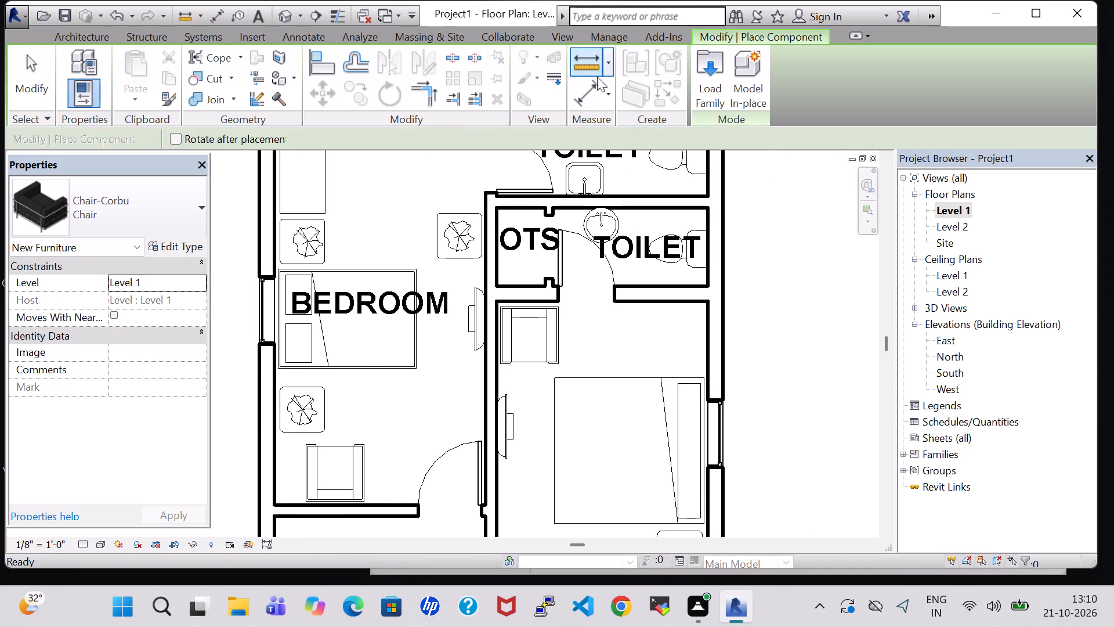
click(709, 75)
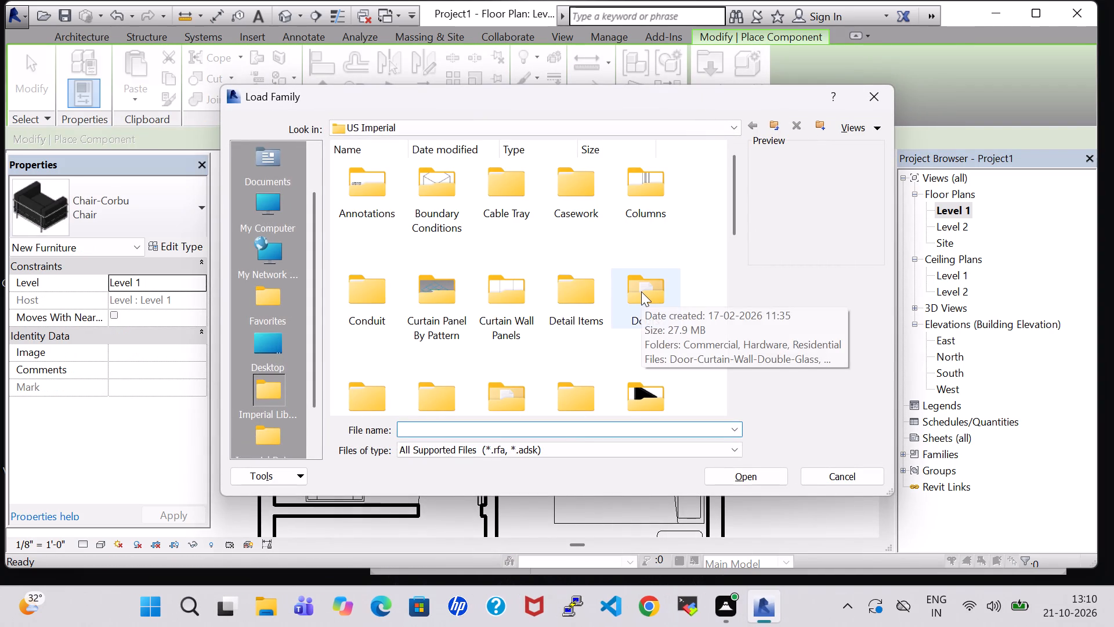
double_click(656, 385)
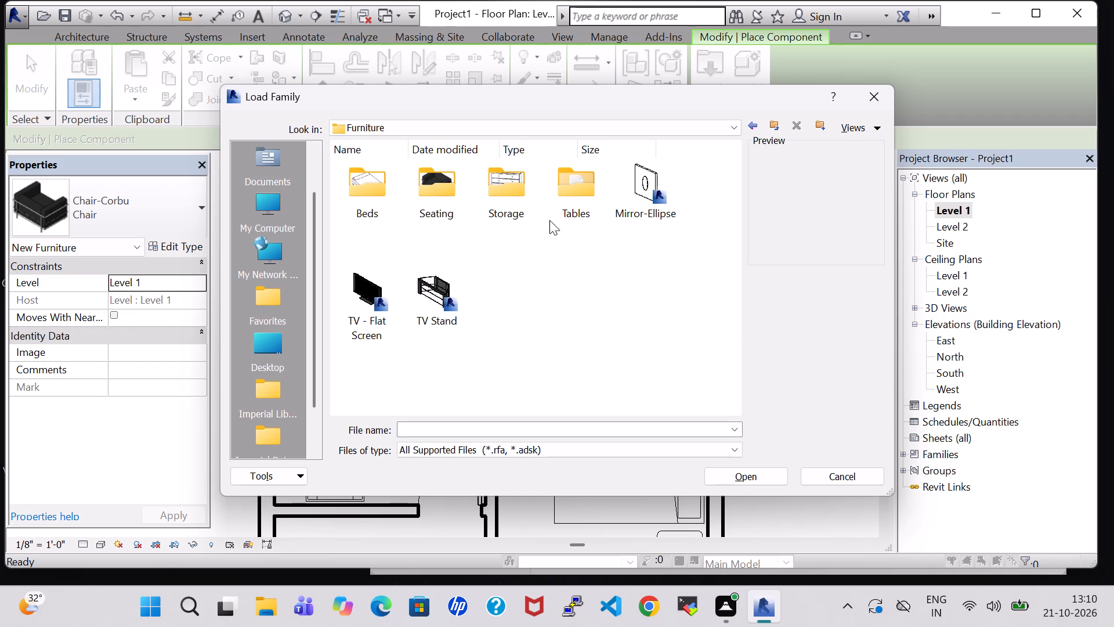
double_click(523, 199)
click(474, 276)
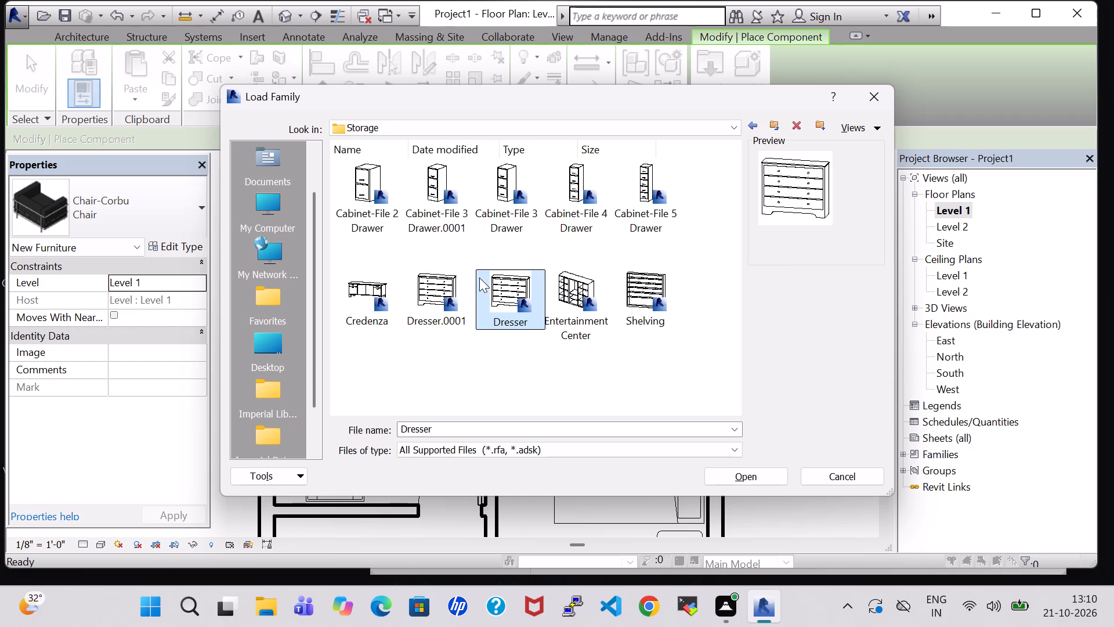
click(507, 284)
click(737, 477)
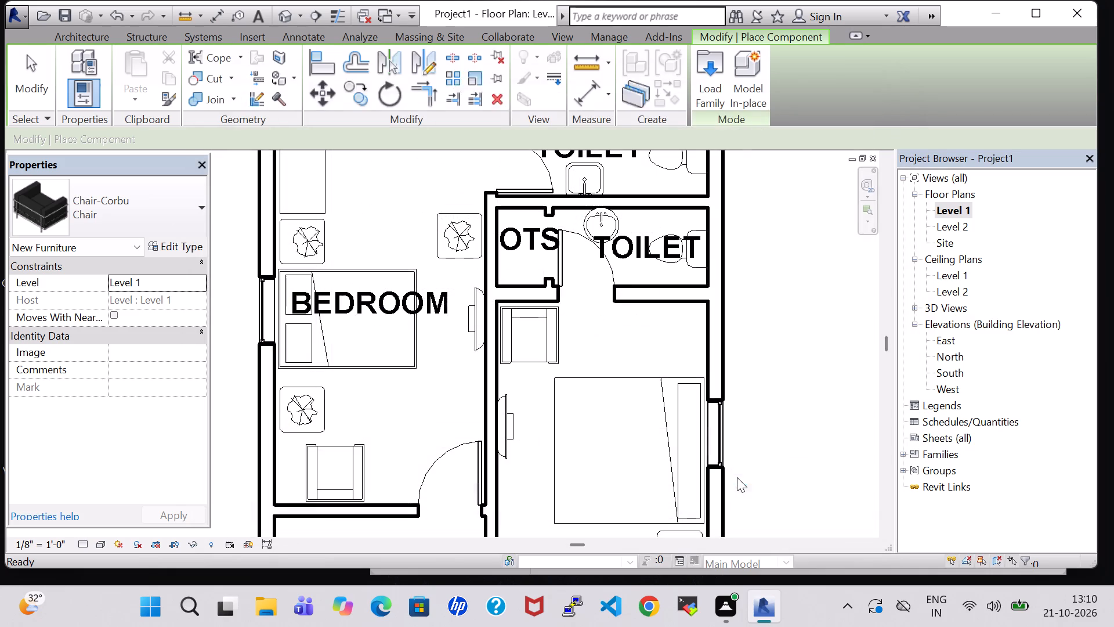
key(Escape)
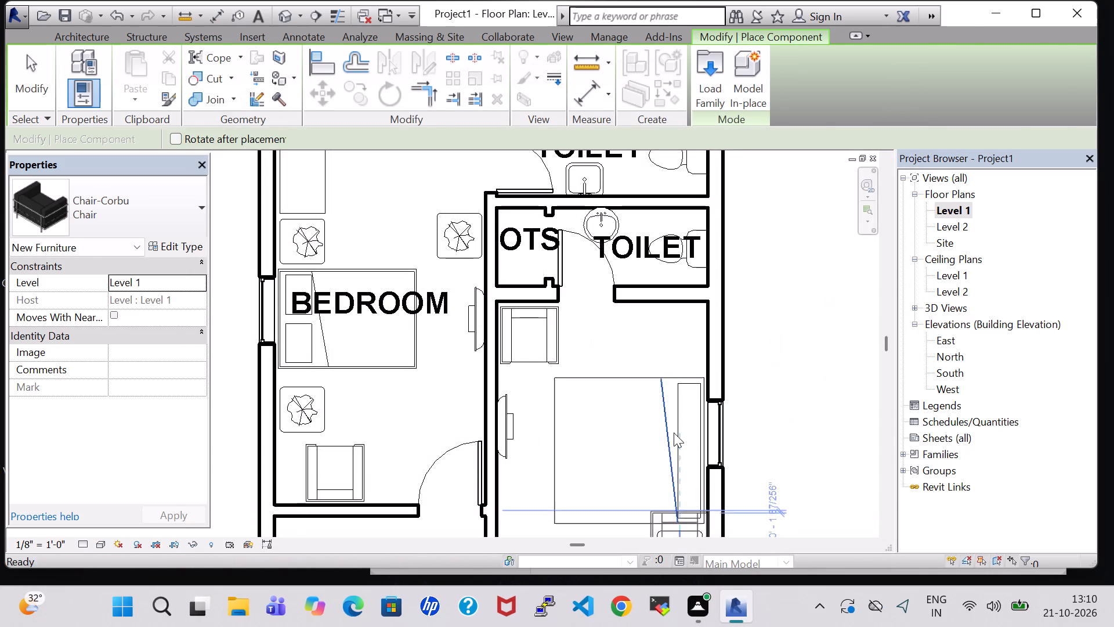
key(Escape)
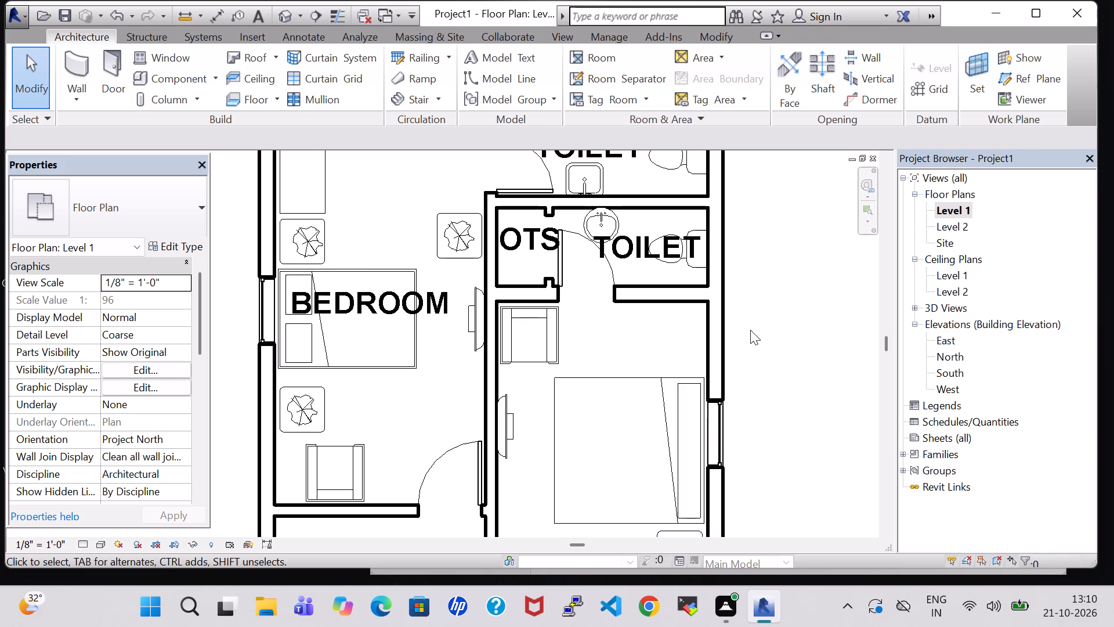
Examine the furniture layout in both bedrooms and the unfurnished rooms beyond them on the Level 1 floor plan.
scroll(750, 320, down, 2)
middle_drag(758, 327, 751, 297)
scroll(750, 296, down, 1)
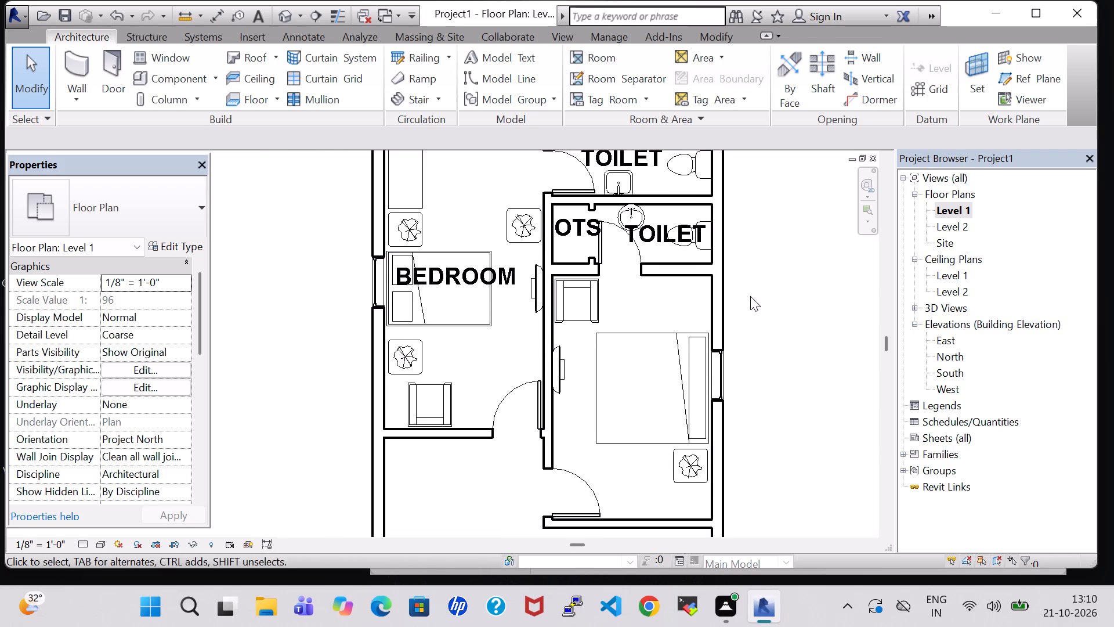
scroll(750, 296, down, 1)
middle_drag(797, 377, 786, 336)
scroll(777, 322, down, 2)
middle_drag(784, 358, 782, 349)
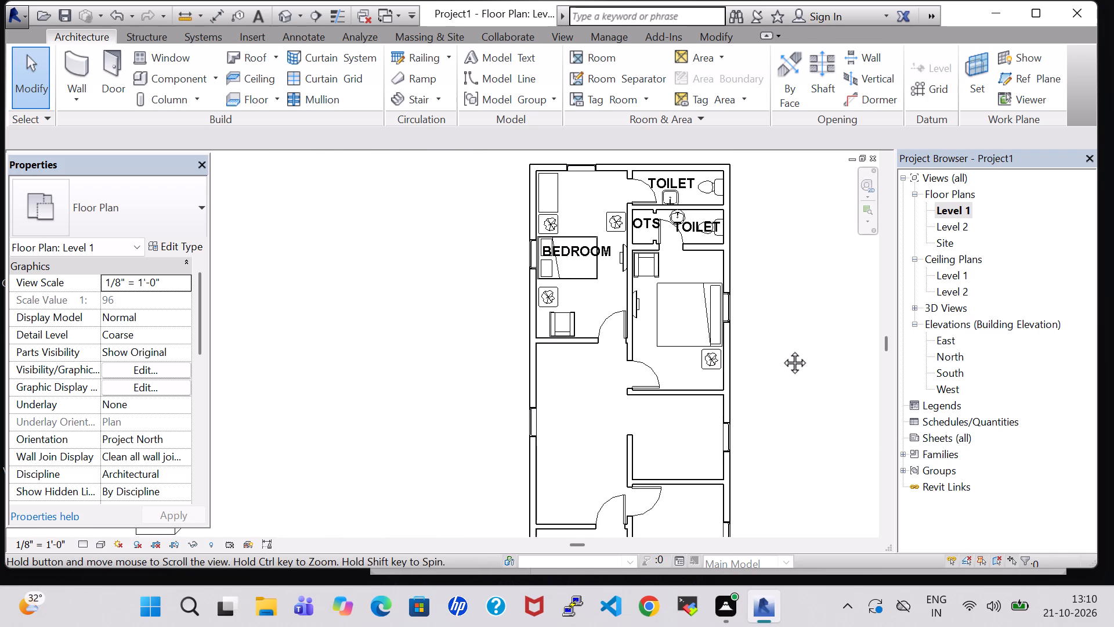
middle_drag(782, 349, 760, 333)
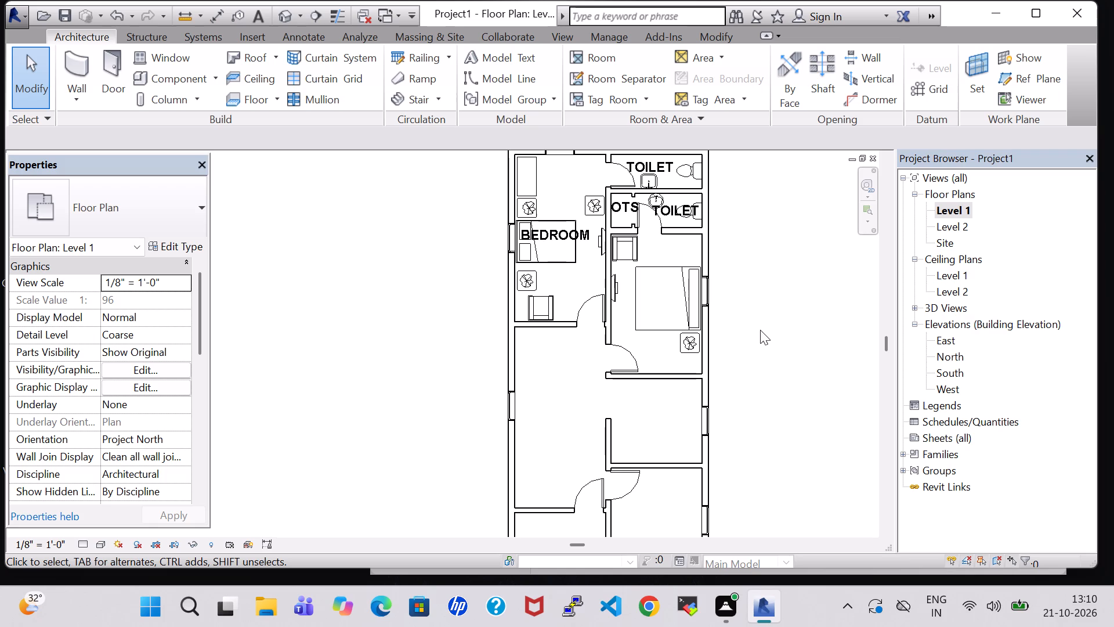
click(740, 289)
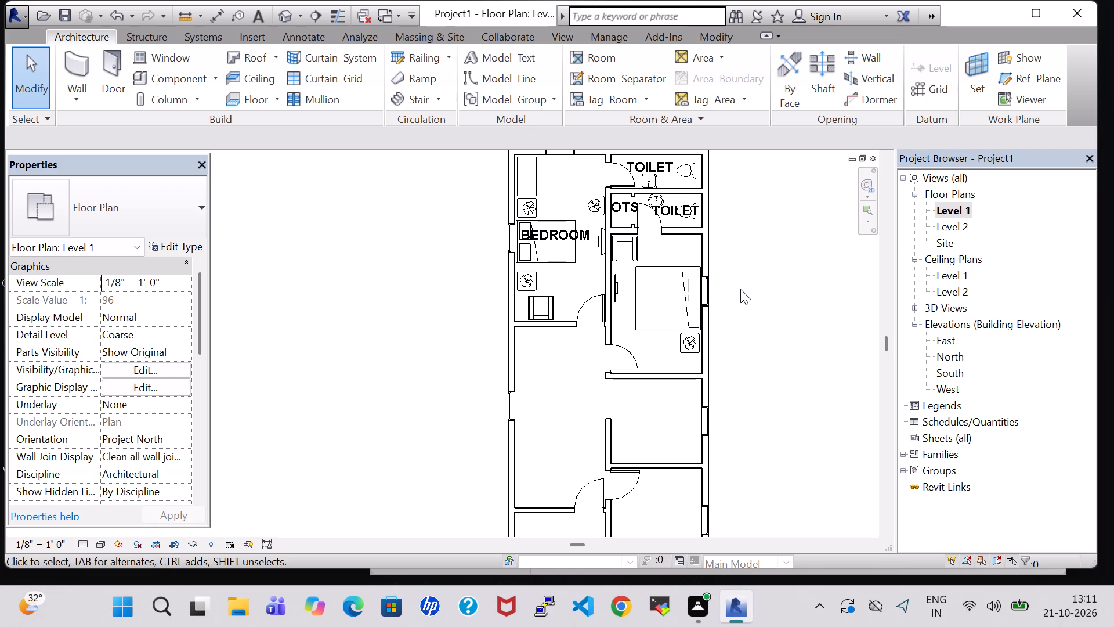
scroll(740, 289, up, 2)
click(661, 284)
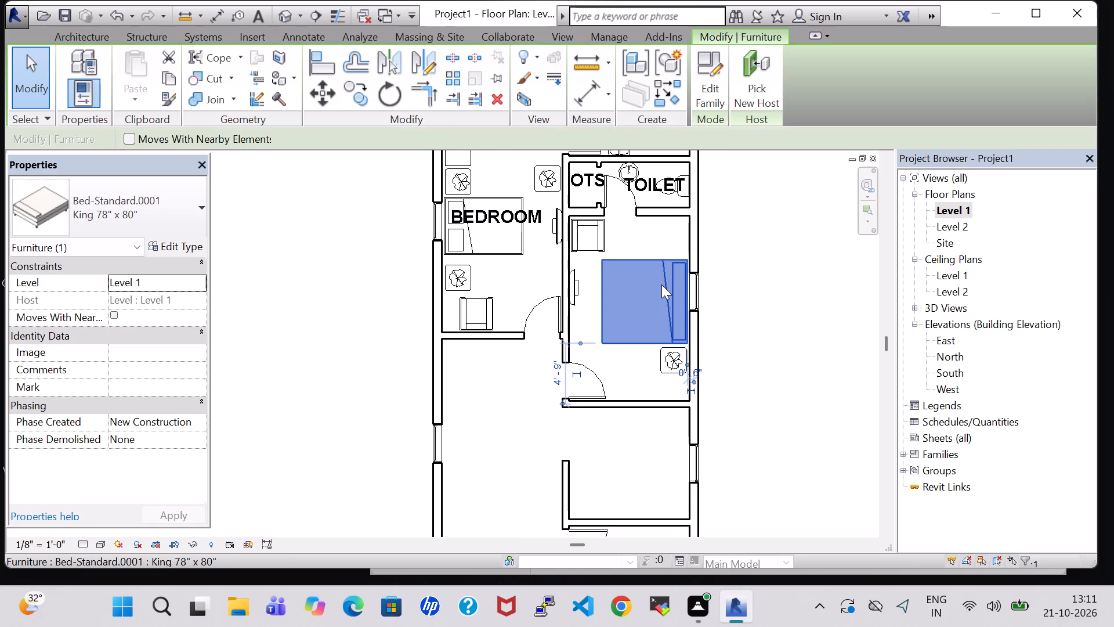
click(729, 285)
scroll(729, 285, down, 1)
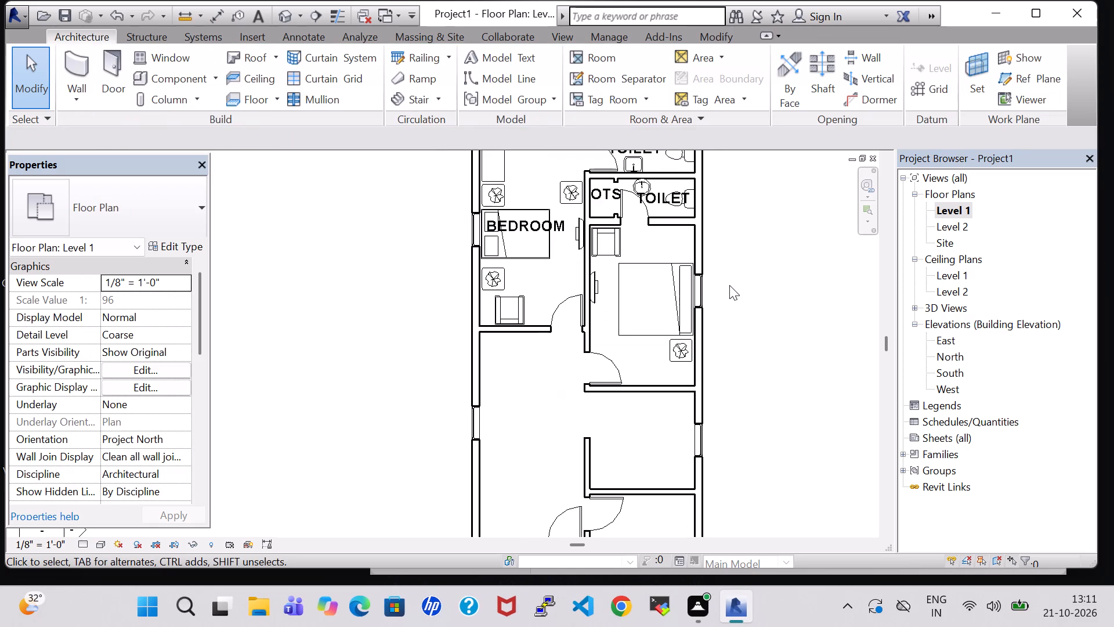
middle_drag(763, 377, 762, 358)
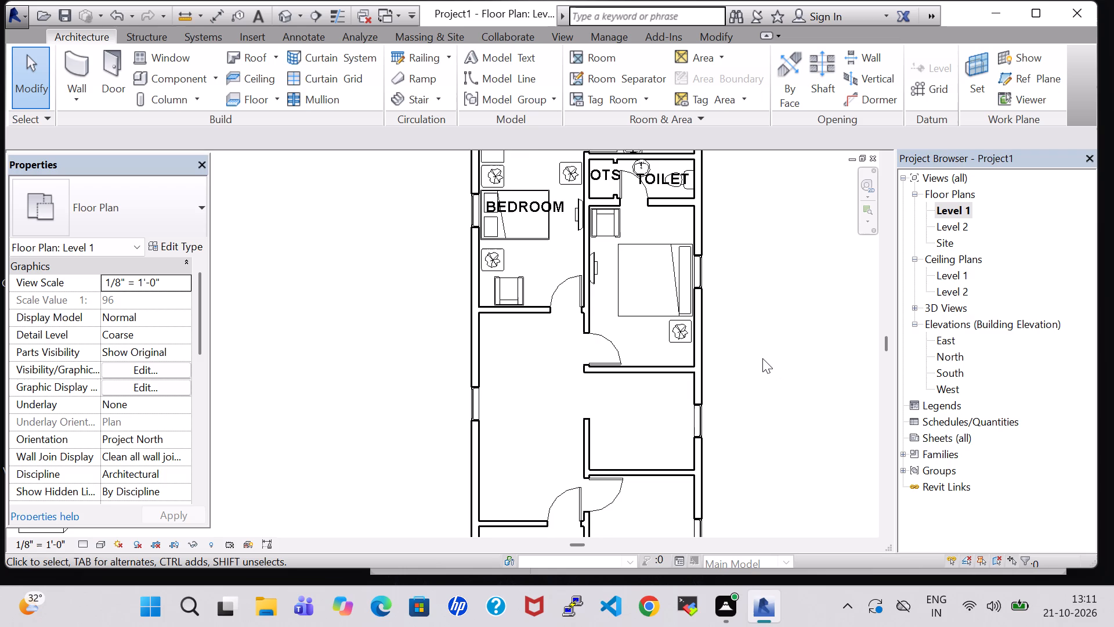
Place a tagged room in the unlabelled bedroom with the double bed, below the OTS and toilet.
scroll(762, 358, down, 2)
middle_drag(762, 397, 755, 362)
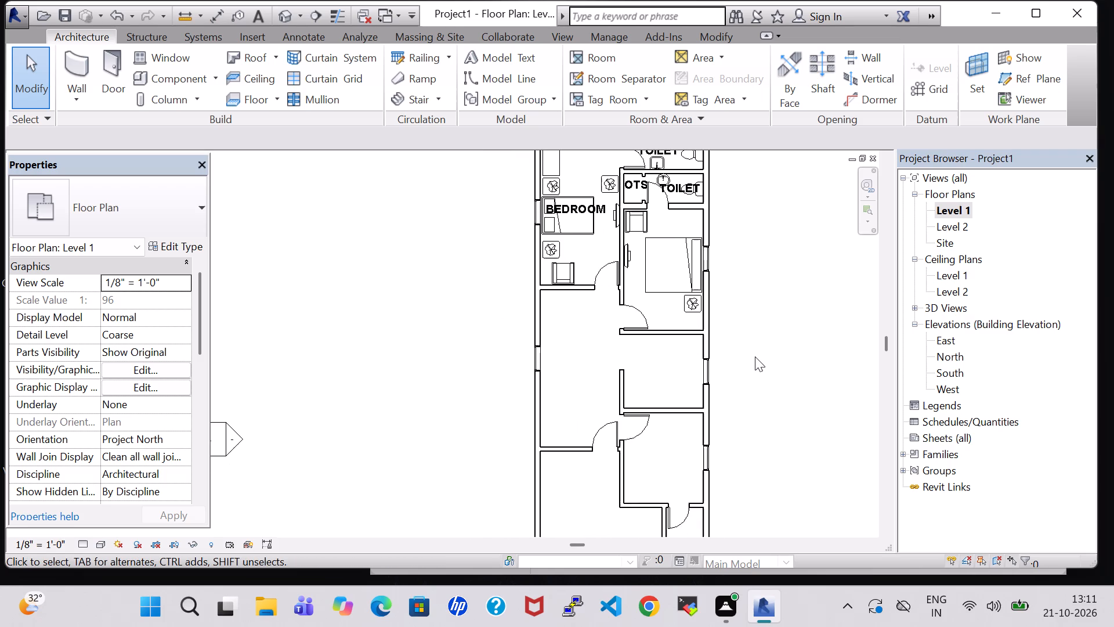
middle_drag(755, 356, 773, 407)
scroll(755, 356, up, 1)
middle_click(774, 406)
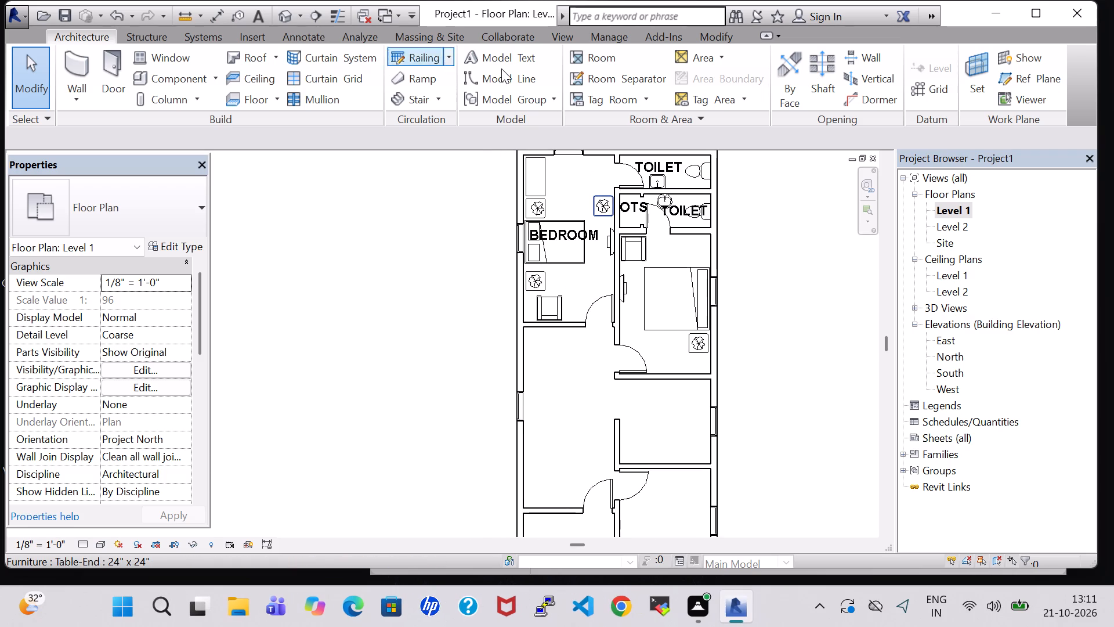
click(599, 63)
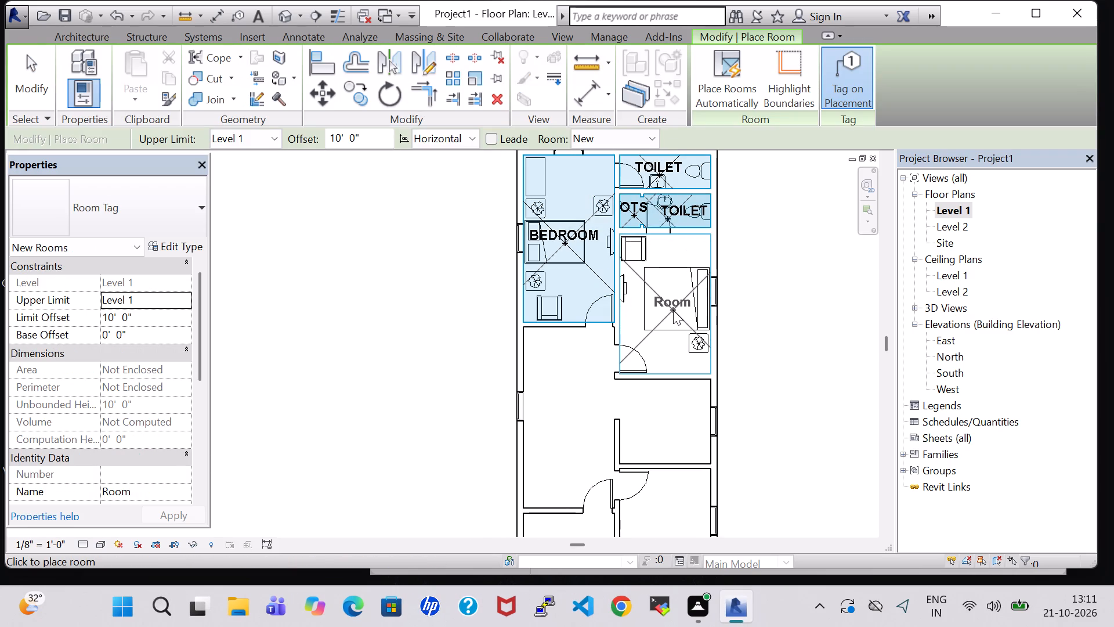
click(669, 310)
key(Escape)
key(Escape)
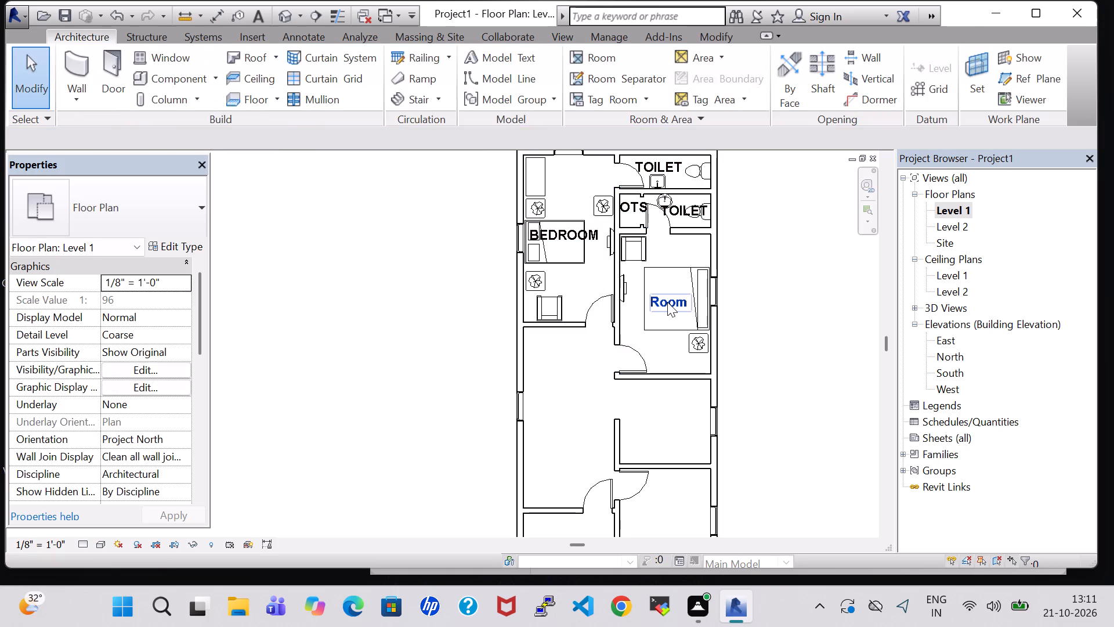
Rename the new room tag over the double bed as BEDROOM.
click(667, 302)
click(667, 302)
key(BackSpace)
text(BEDROOM)
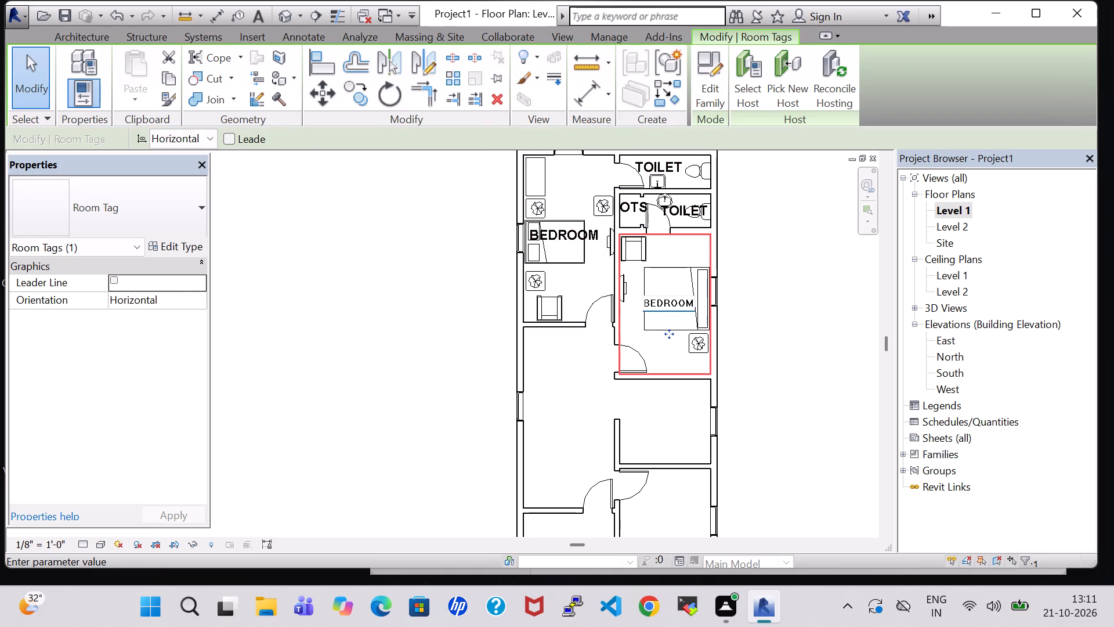
key(Return)
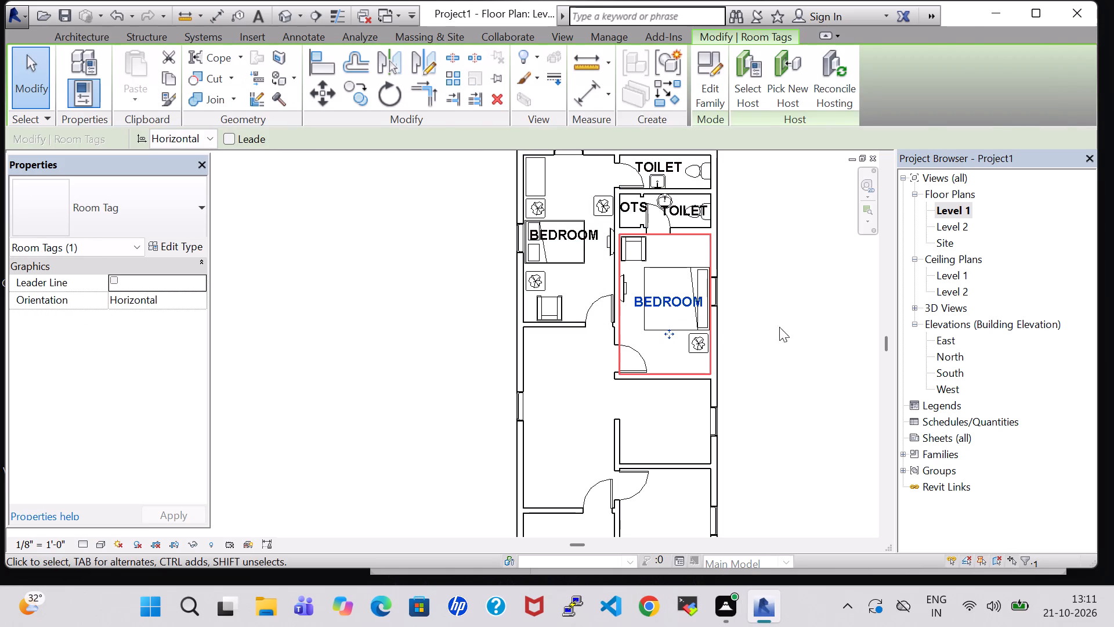
click(793, 329)
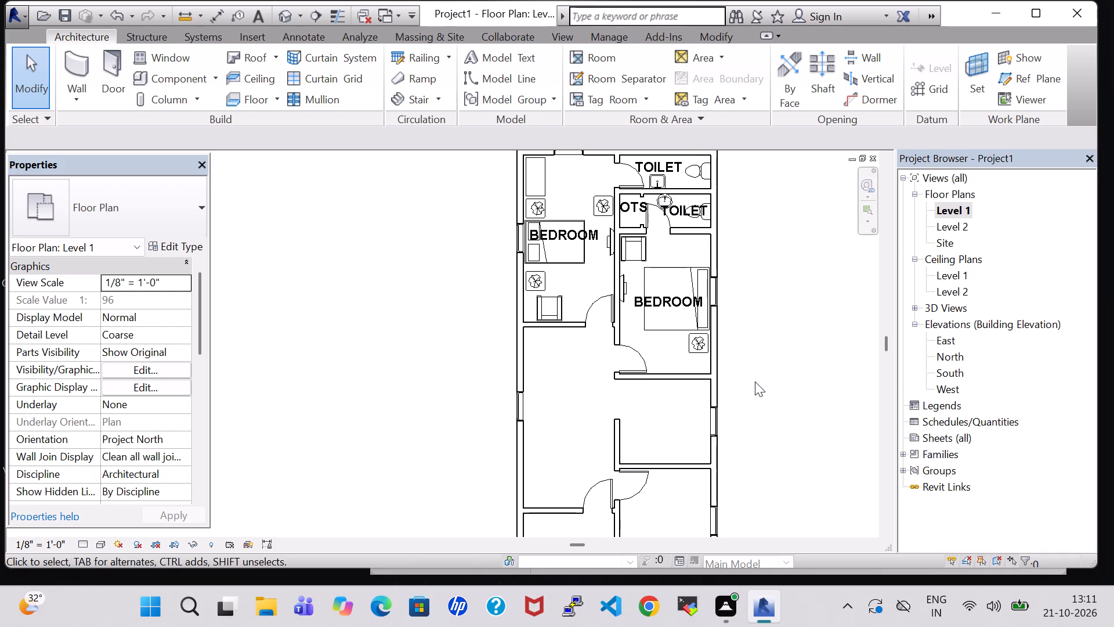
Load the Table-Dining Round w Chairs family from the Tables folder of the US Imperial Furniture library.
middle_drag(753, 379, 752, 356)
middle_drag(789, 399, 778, 353)
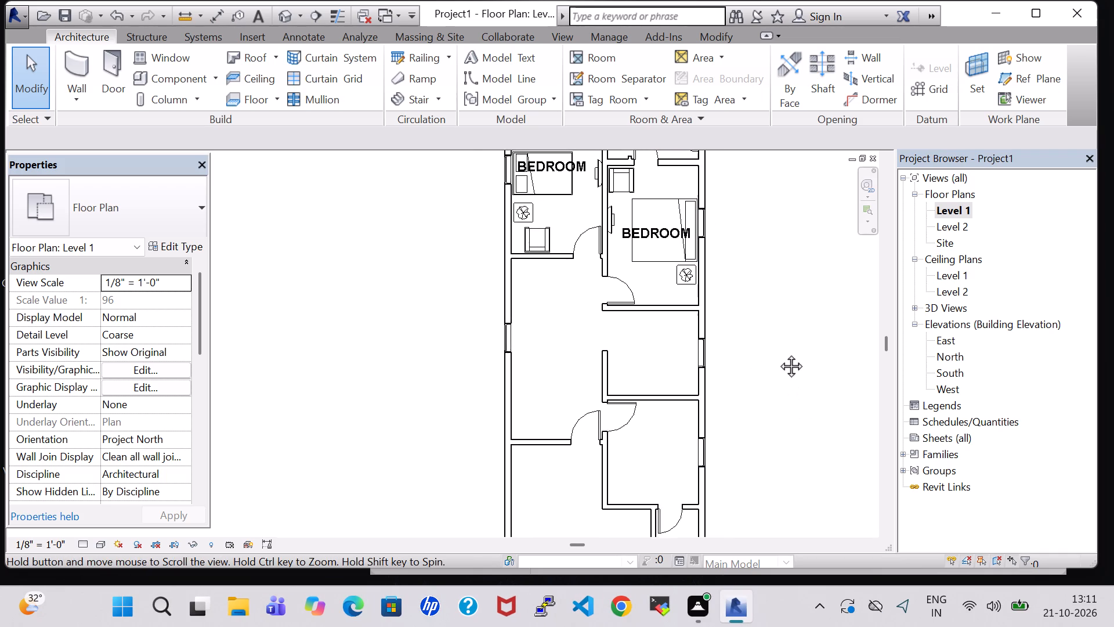
middle_drag(778, 353, 777, 353)
scroll(777, 352, up, 1)
scroll(776, 352, down, 1)
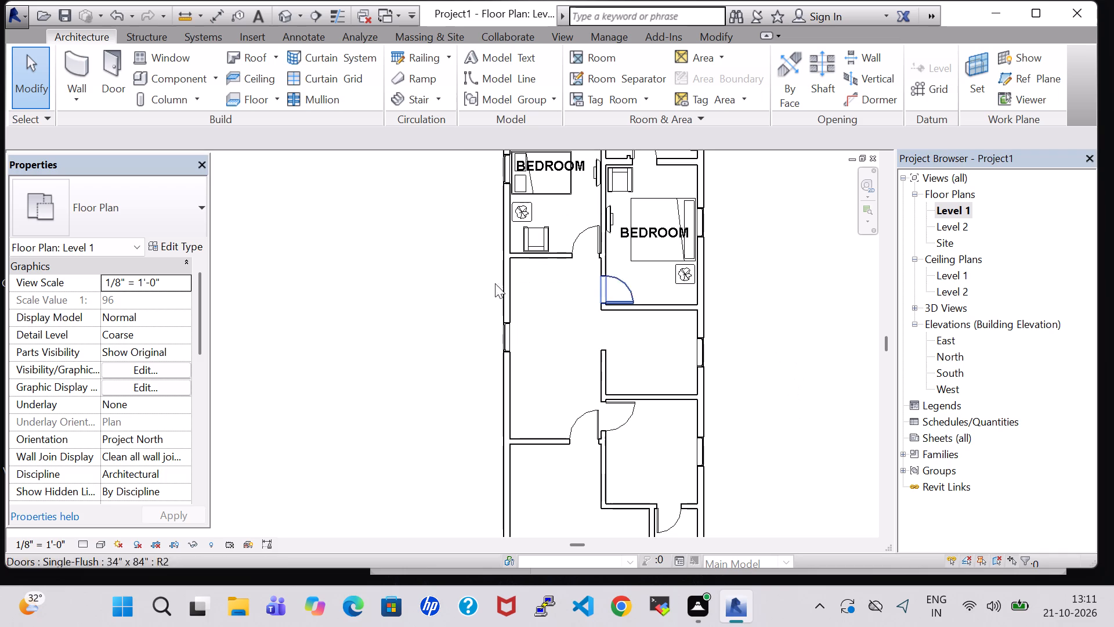
click(176, 80)
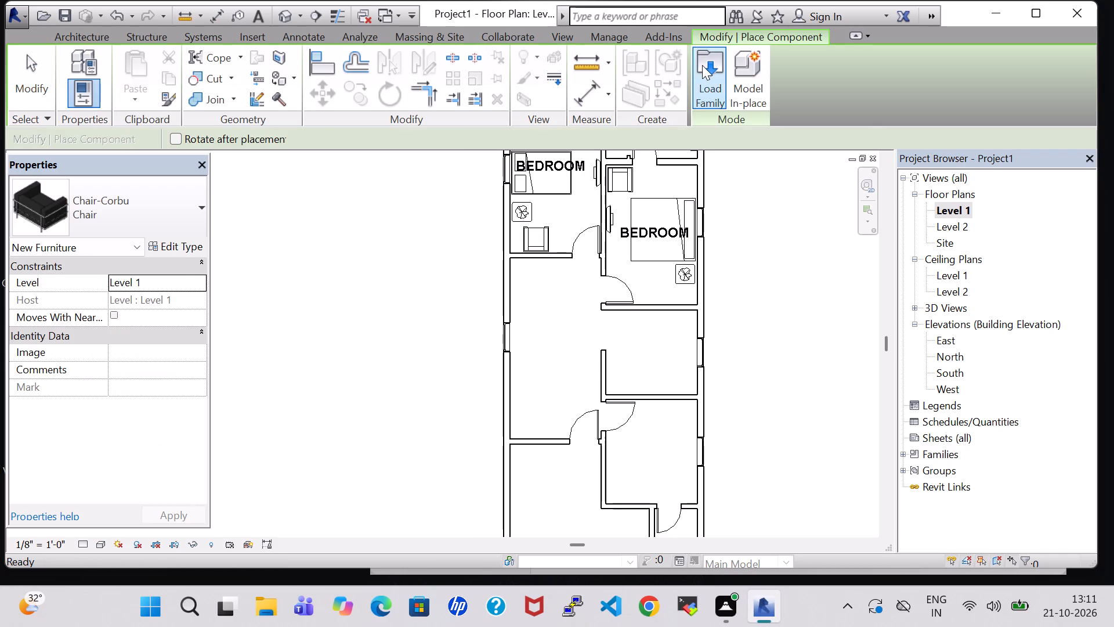
click(702, 65)
scroll(584, 302, down, 1)
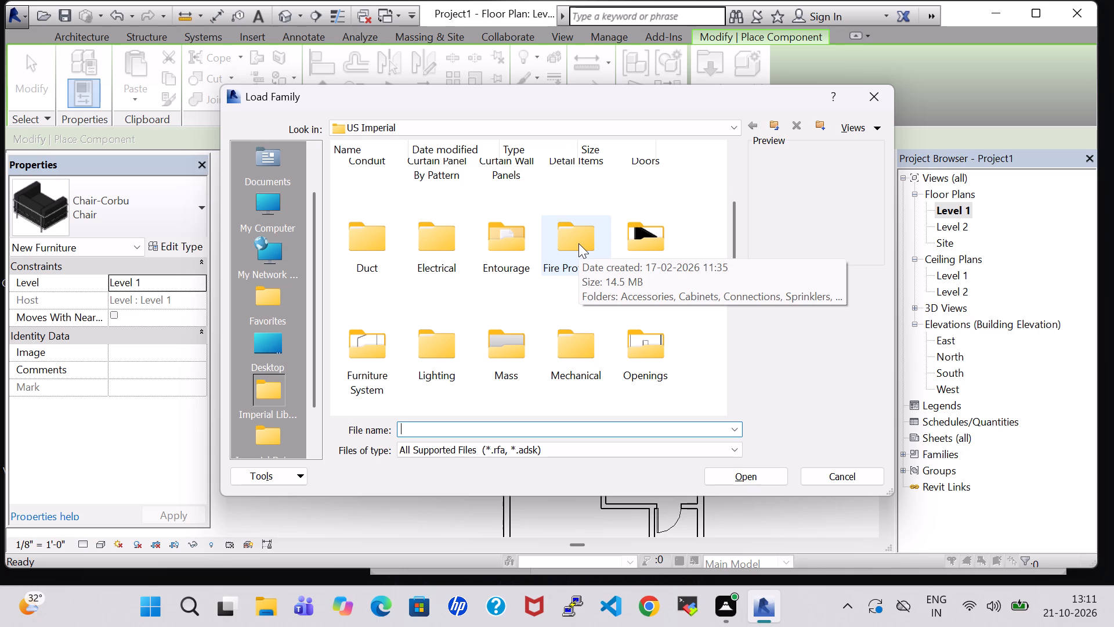
double_click(638, 257)
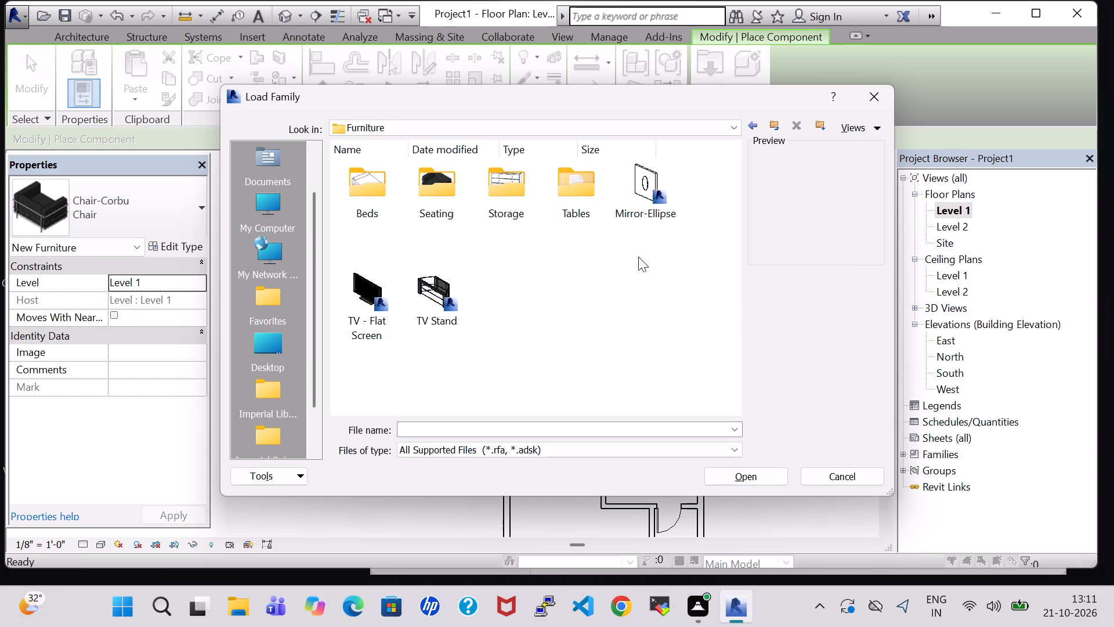
click(598, 215)
double_click(591, 201)
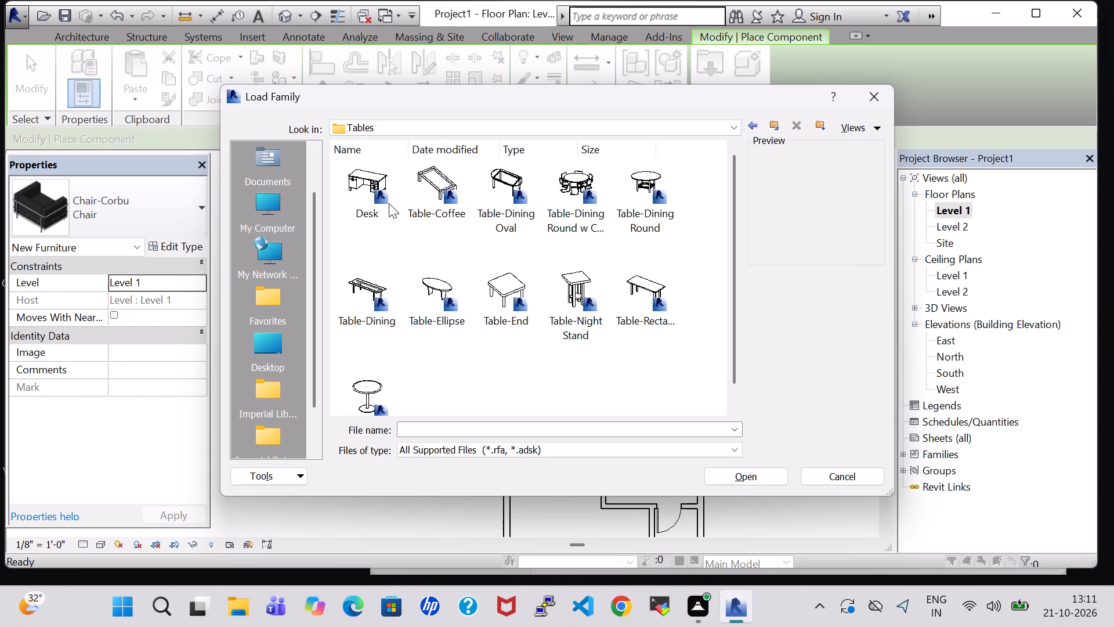
click(567, 197)
click(733, 466)
click(735, 480)
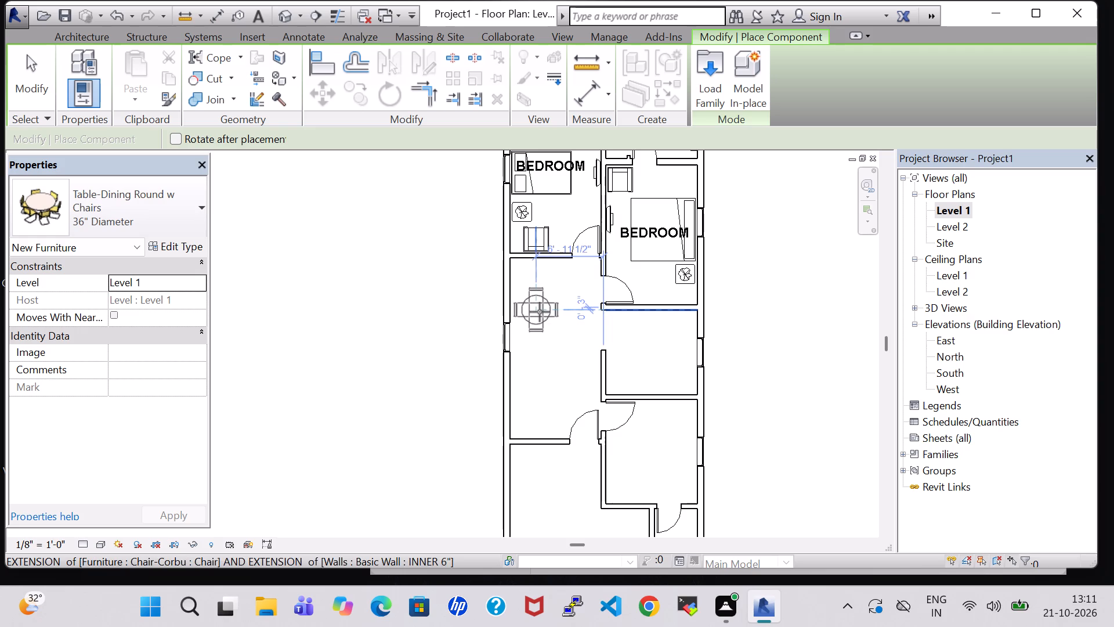
Place the 36" round dining table with chairs in the upper part of the unfurnished room beside the bedrooms.
click(544, 312)
key(Escape)
key(Escape)
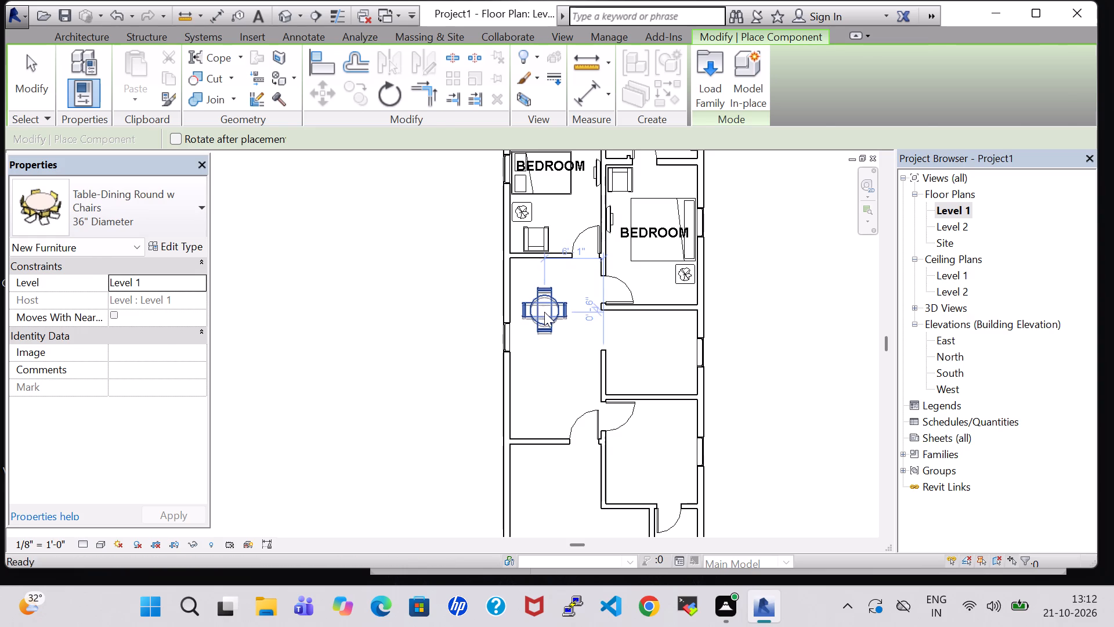
Change the placed round dining table to the 60" Diameter type with 6 chairs.
click(544, 312)
click(185, 252)
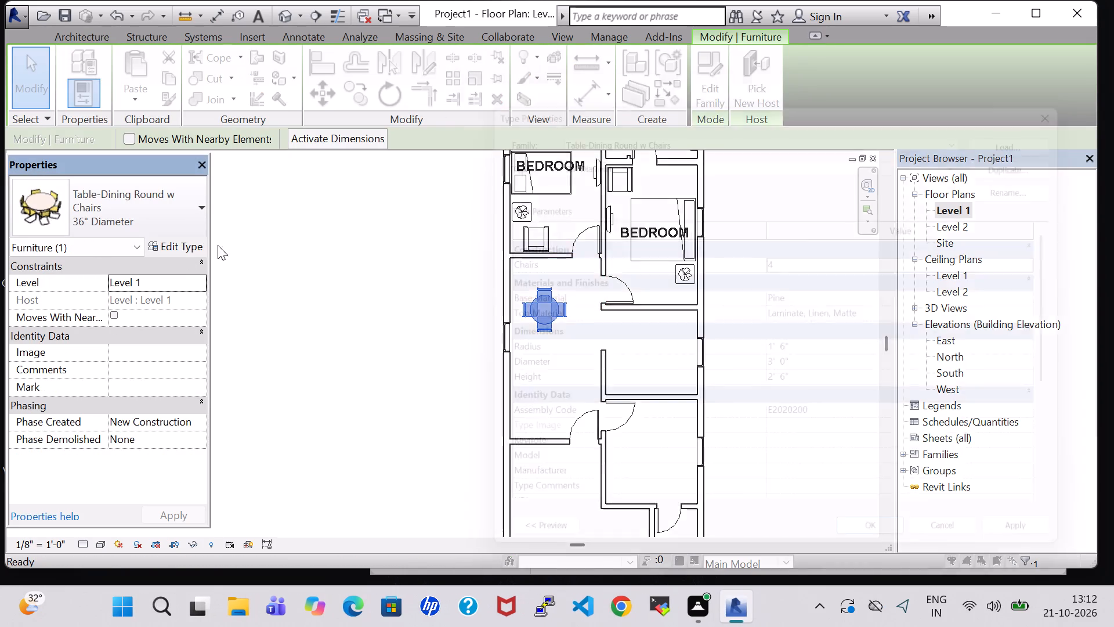
click(677, 156)
click(659, 176)
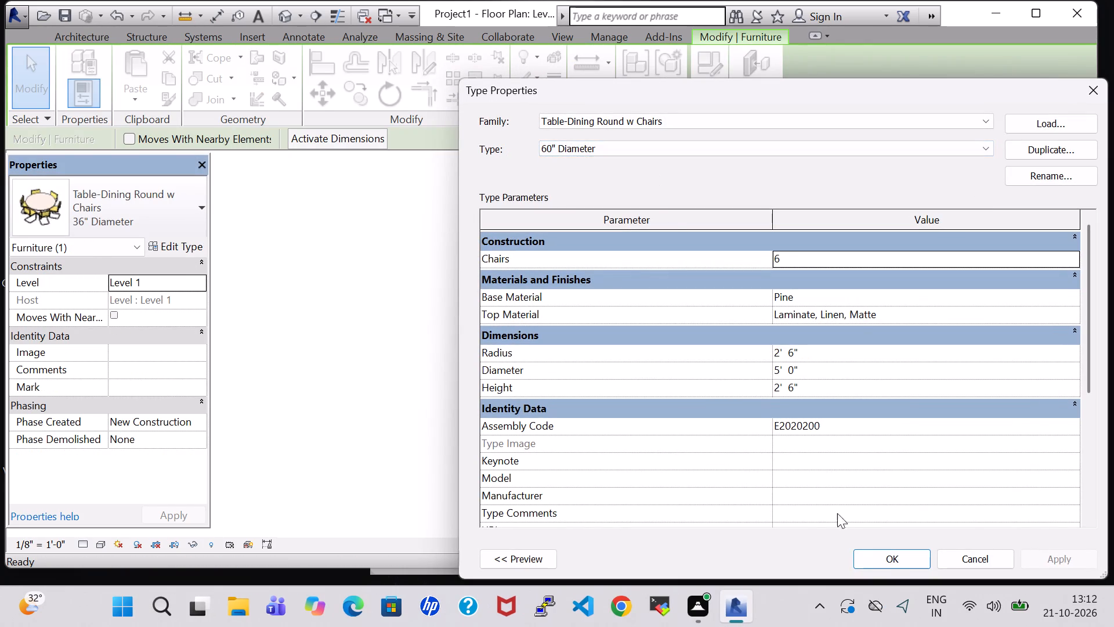
click(887, 564)
click(549, 379)
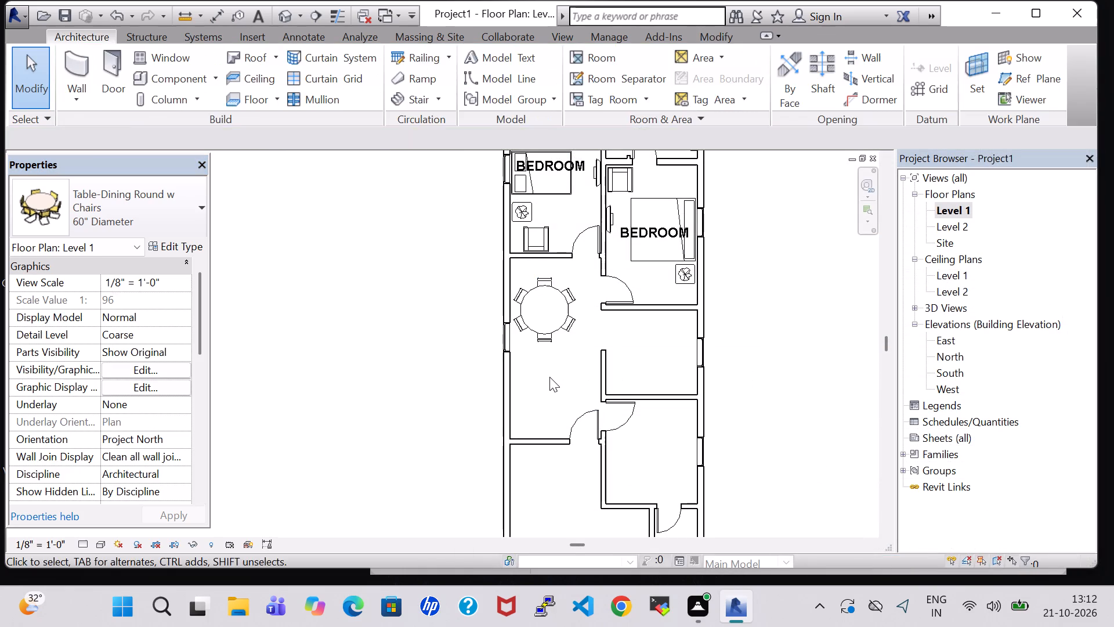
Nudge the round dining table slightly away from the exterior window wall toward the middle of the room.
click(550, 338)
key(Right)
key(Right)
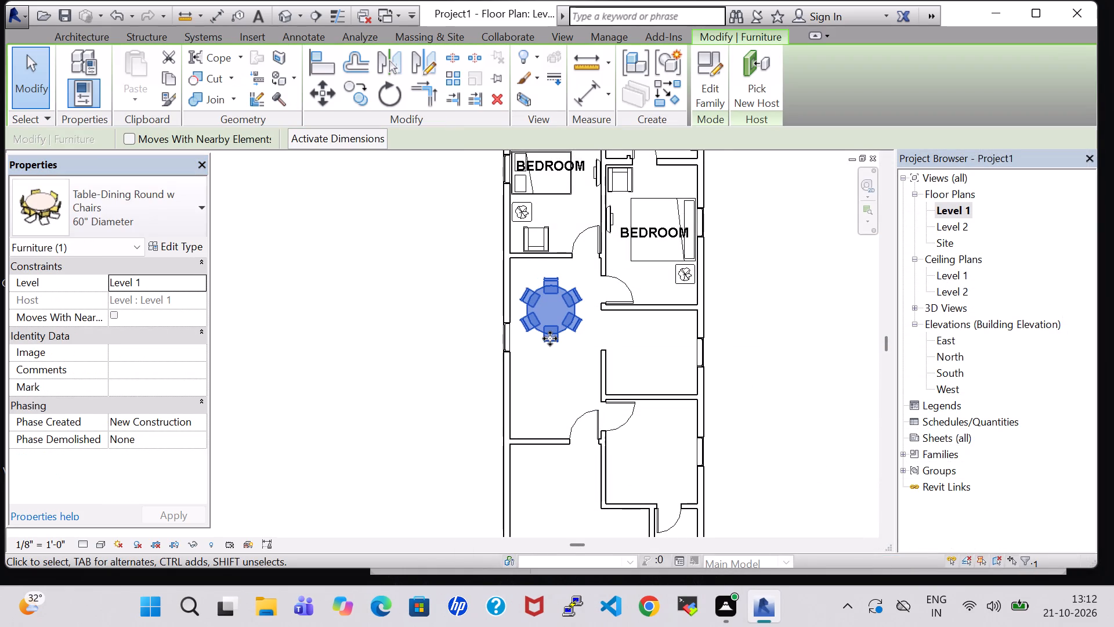
key(Left)
click(772, 326)
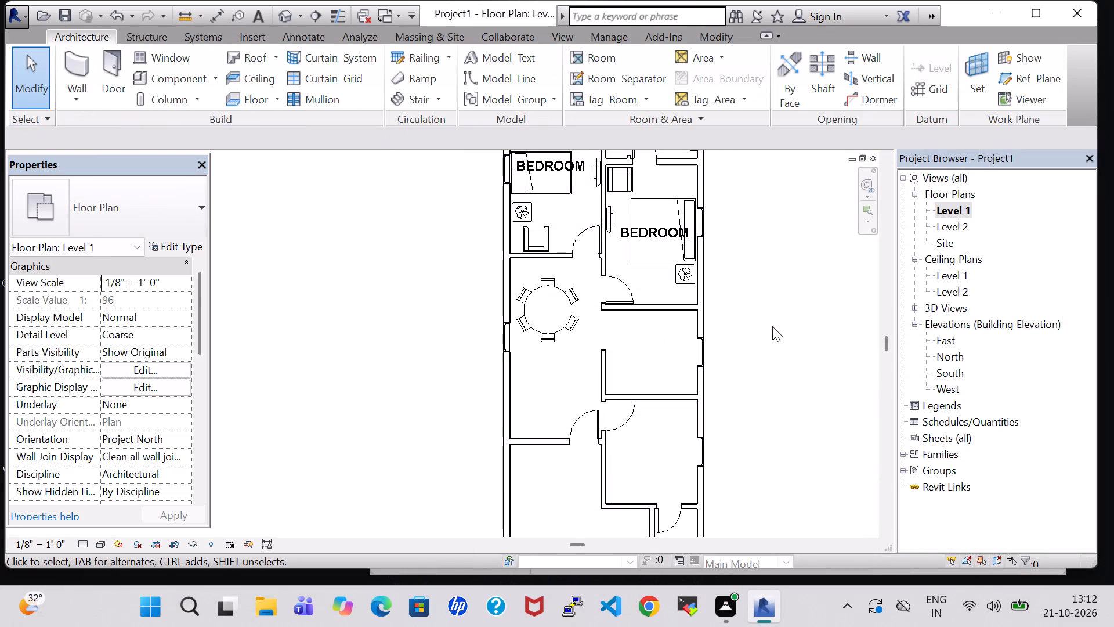
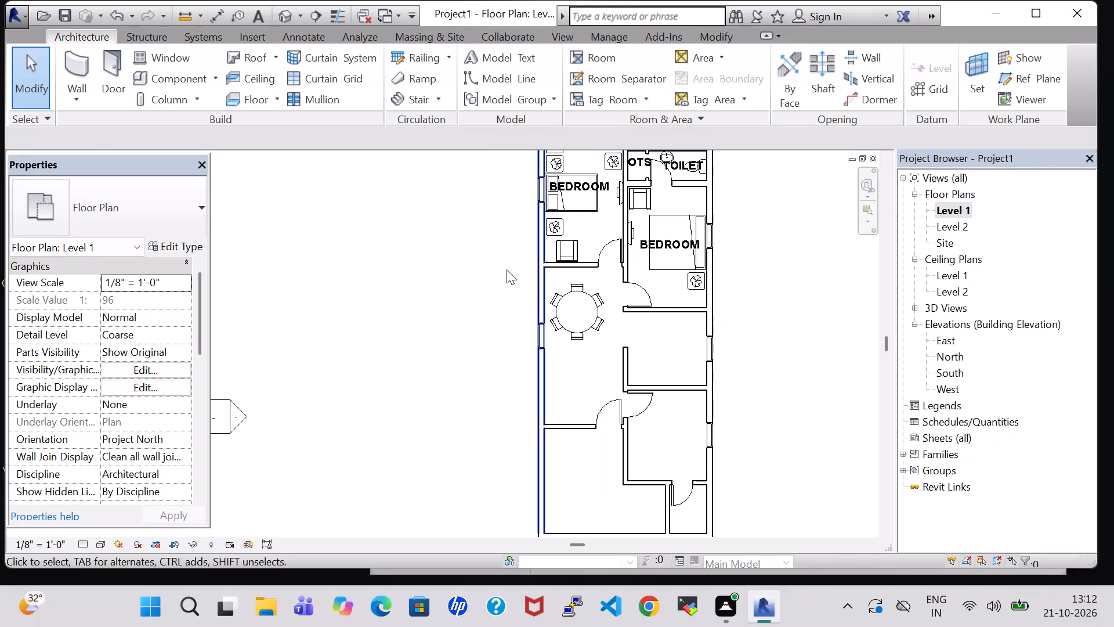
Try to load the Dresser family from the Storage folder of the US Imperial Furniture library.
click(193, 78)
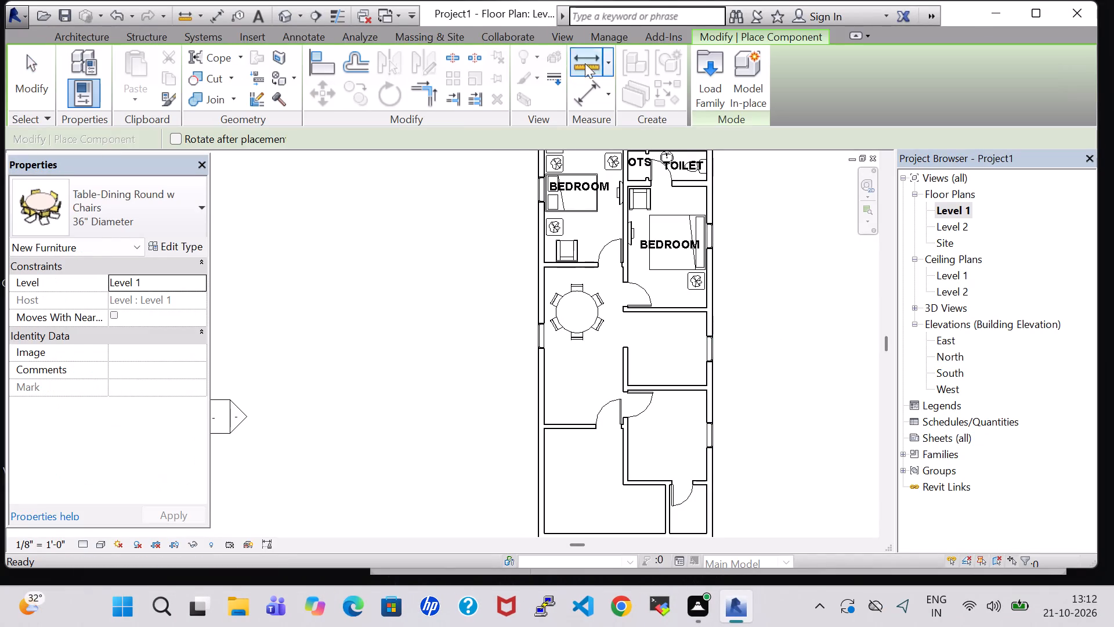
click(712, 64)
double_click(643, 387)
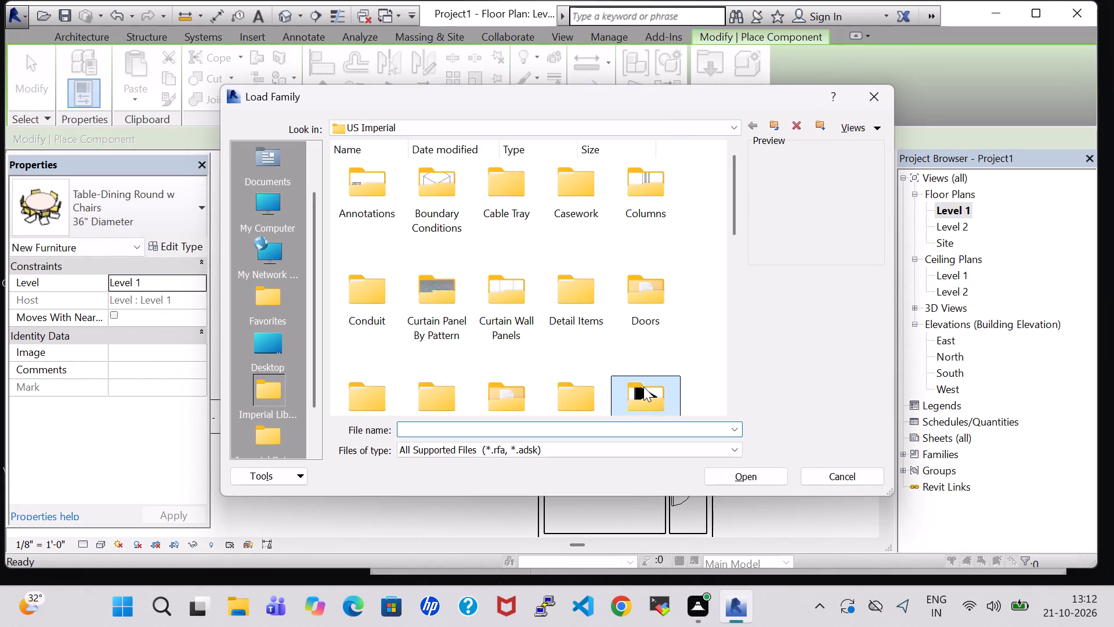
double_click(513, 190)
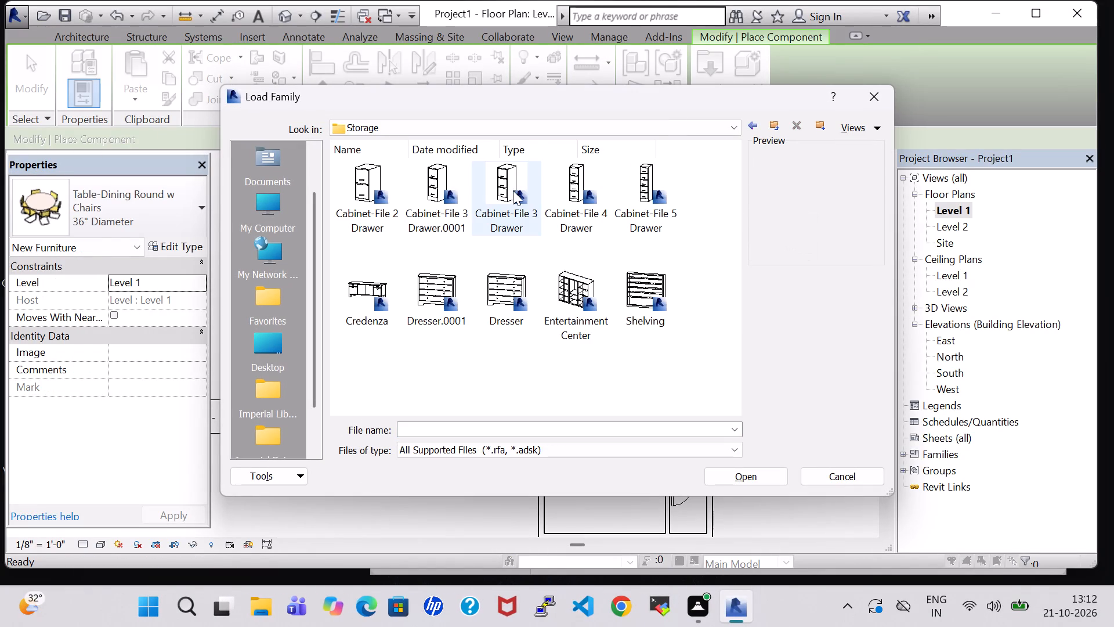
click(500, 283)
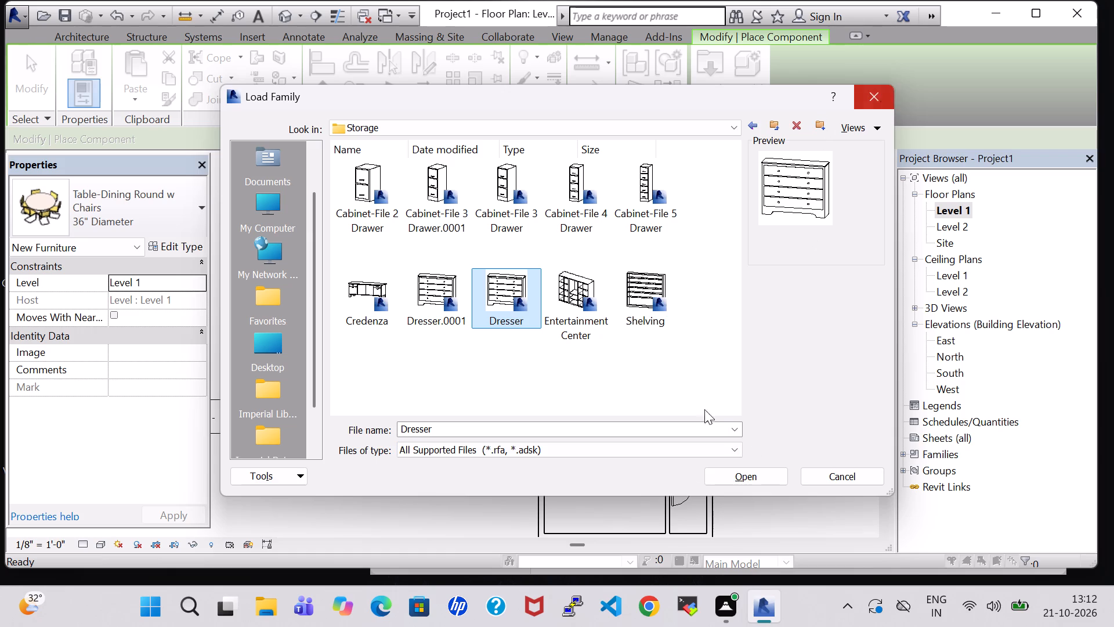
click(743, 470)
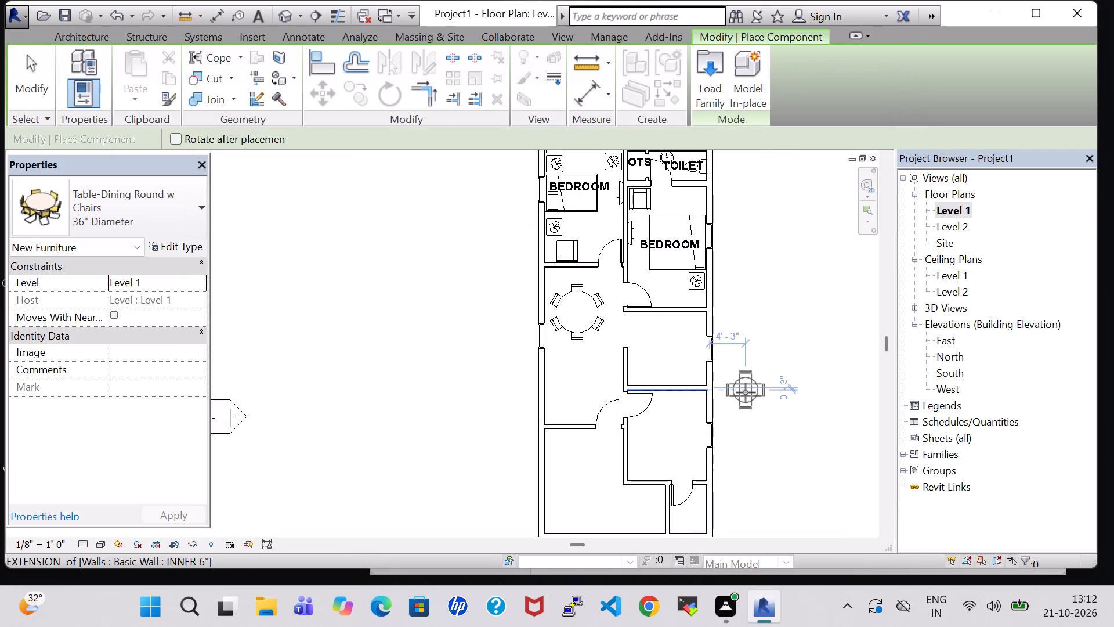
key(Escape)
Place a matching 48" x 72" x 24" dresser in the second bedroom, between its toilet door and exterior wall, nudged toward the exterior wall.
middle_drag(725, 283, 756, 415)
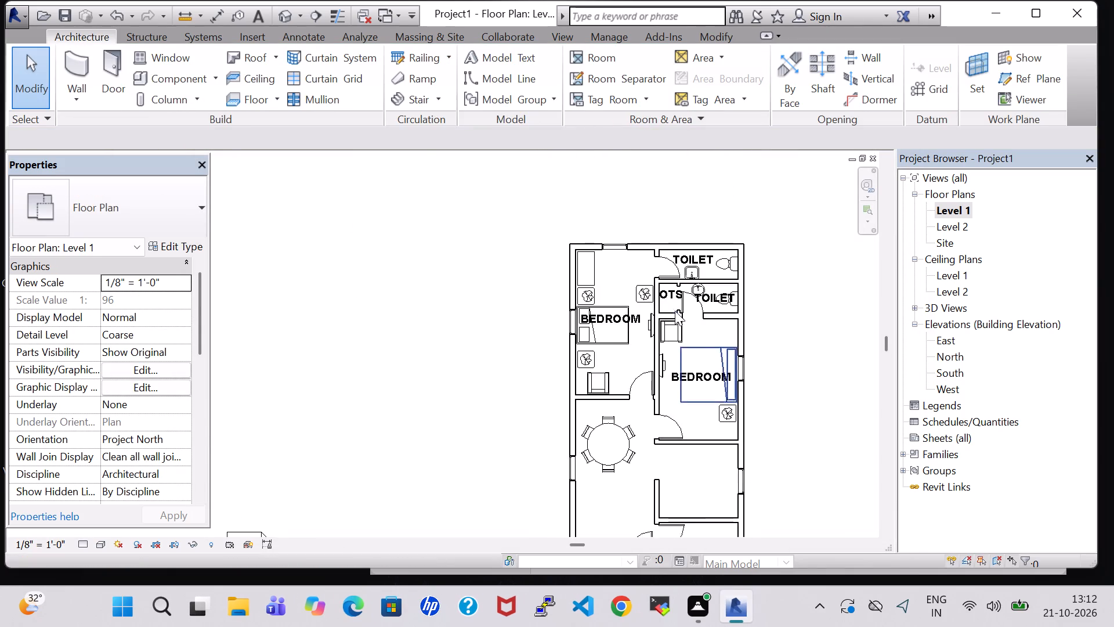
click(585, 272)
right_click(585, 272)
click(670, 308)
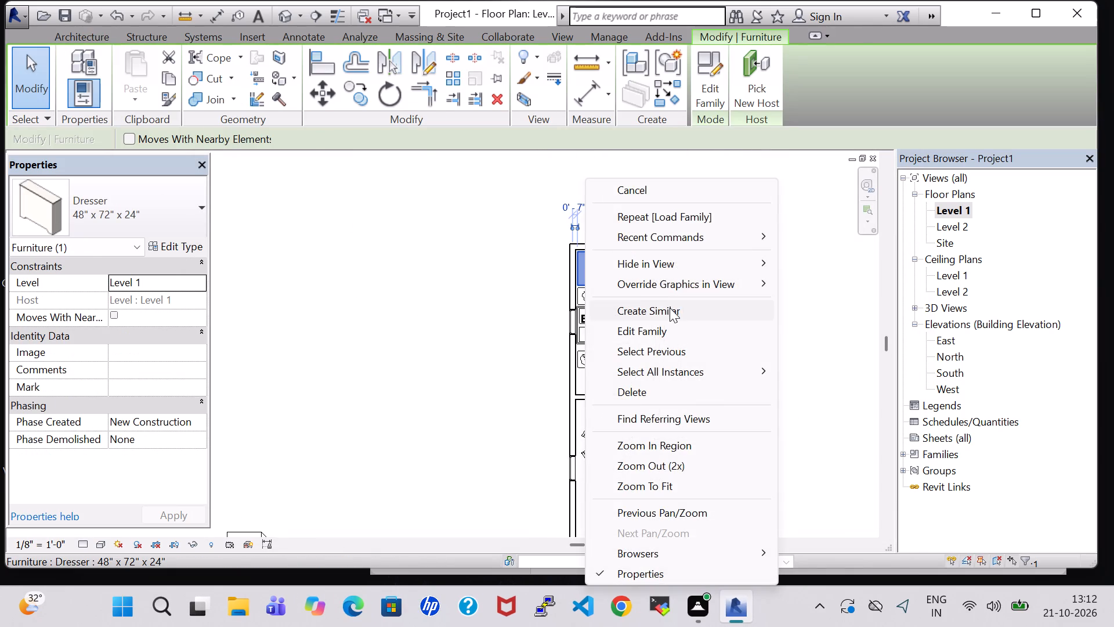
scroll(716, 331, up, 2)
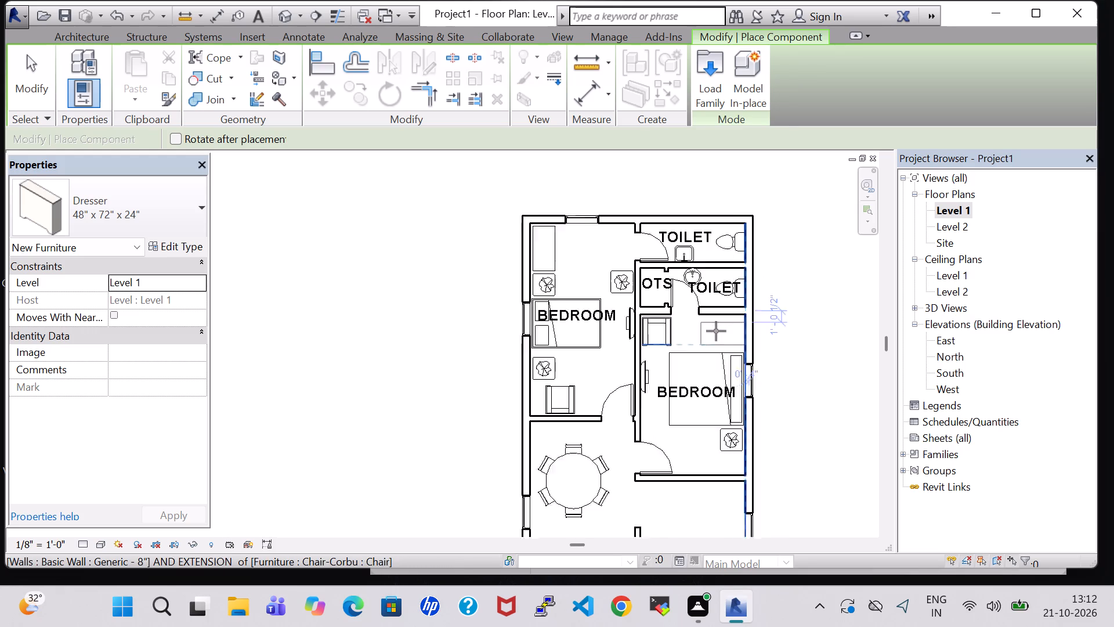
scroll(716, 331, up, 4)
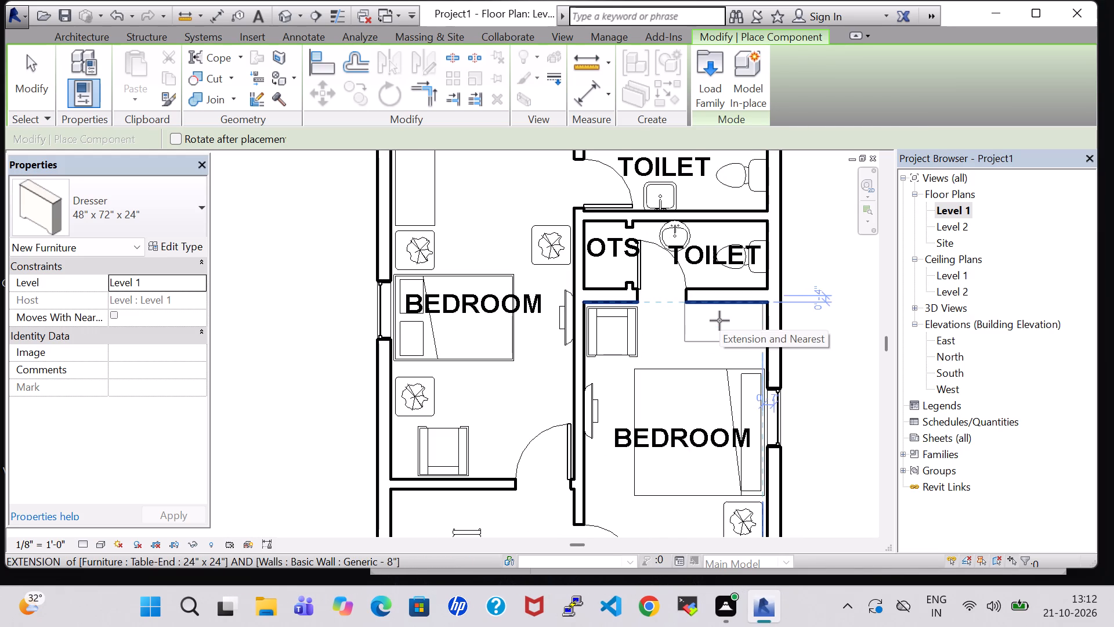
click(719, 320)
key(Escape)
key(Escape)
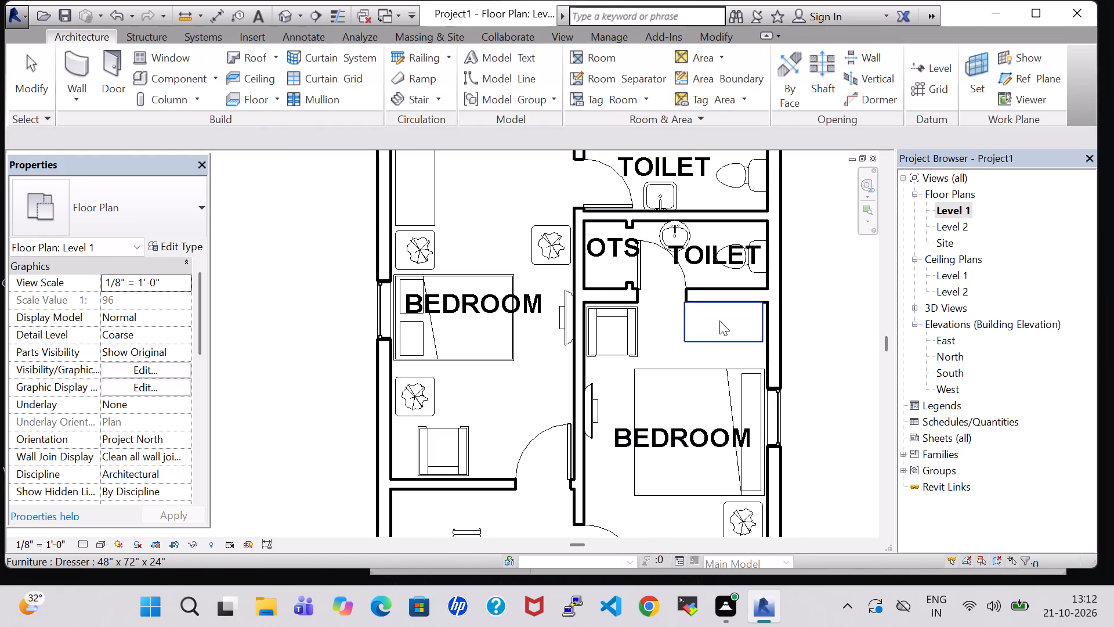
click(719, 328)
key(Right)
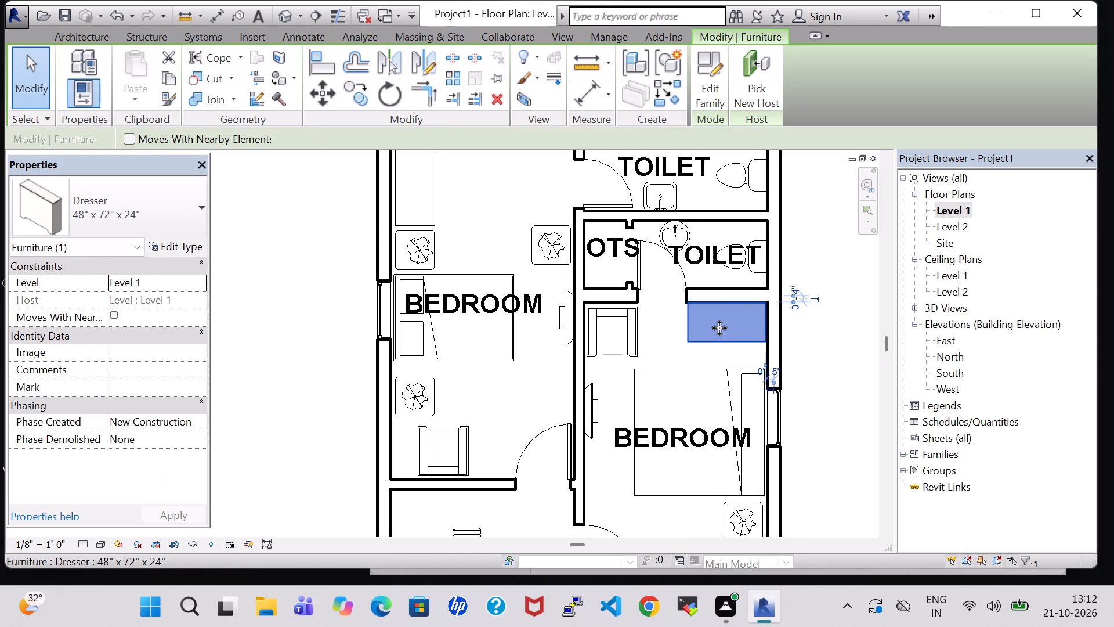
click(825, 363)
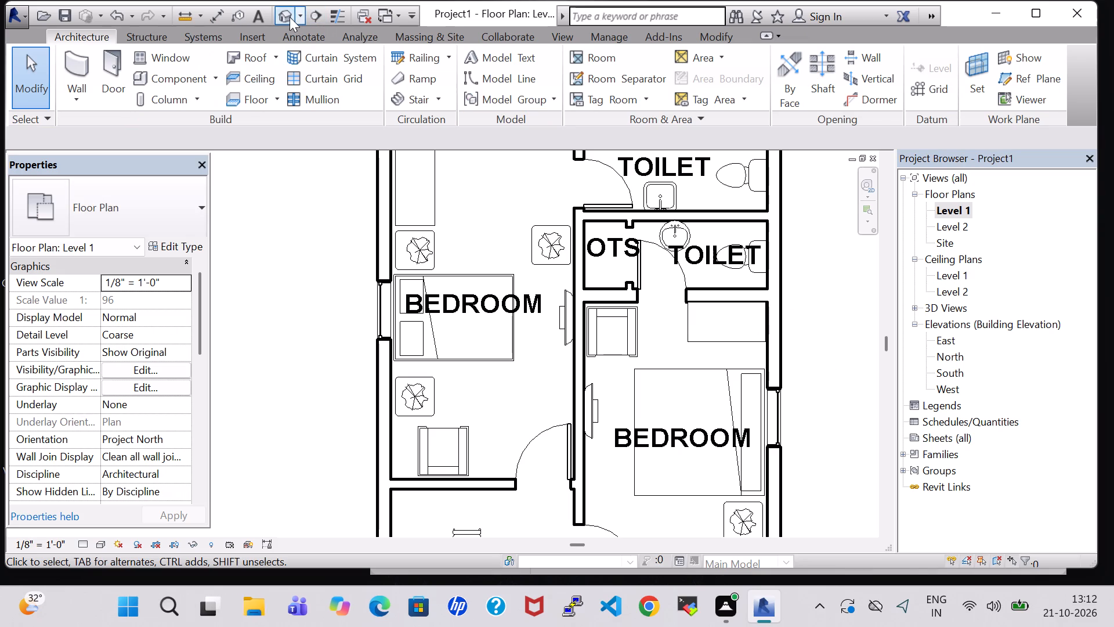
In the 3D view, nudge the second bedroom's Chair-Corbu slightly toward the partition wall between the bedrooms.
click(288, 17)
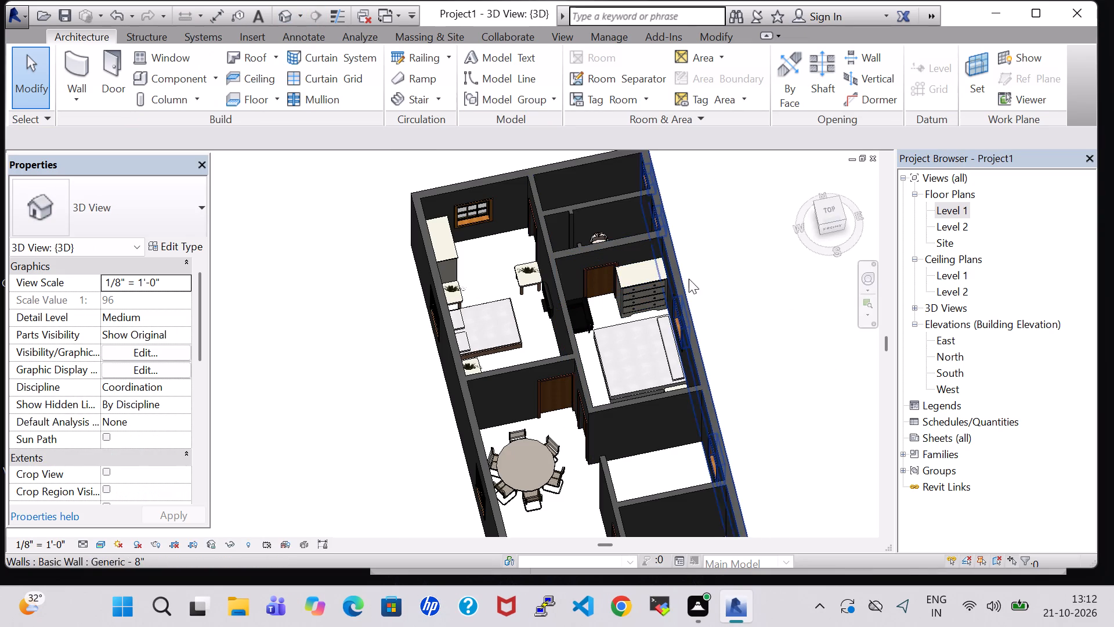
scroll(616, 268, up, 6)
click(588, 258)
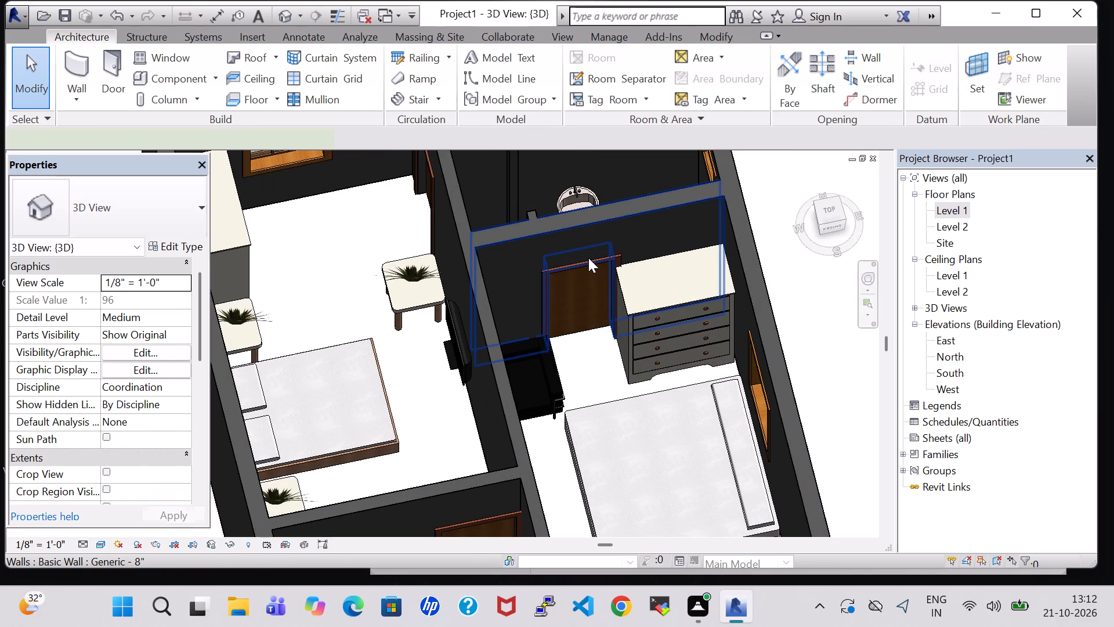
click(596, 363)
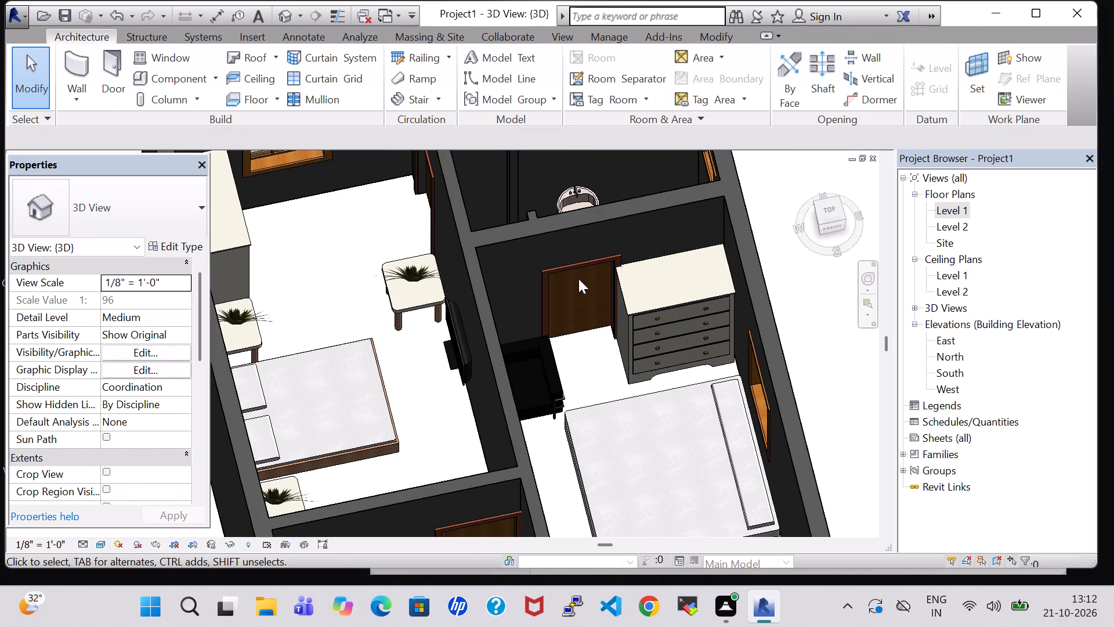
middle_drag(584, 370, 548, 365)
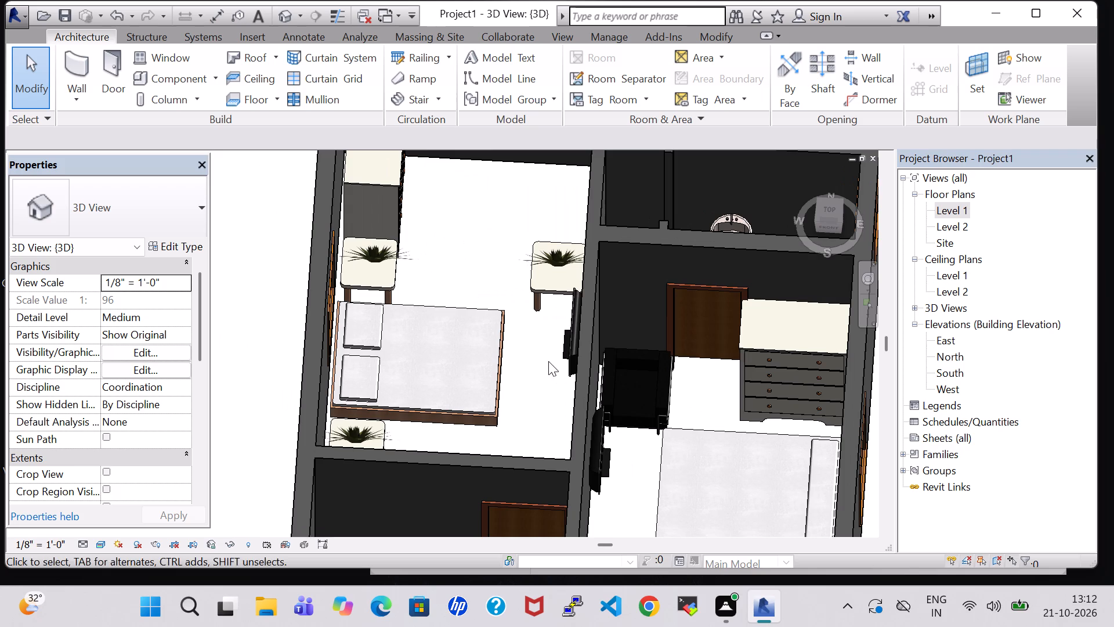
click(623, 380)
click(623, 363)
click(641, 378)
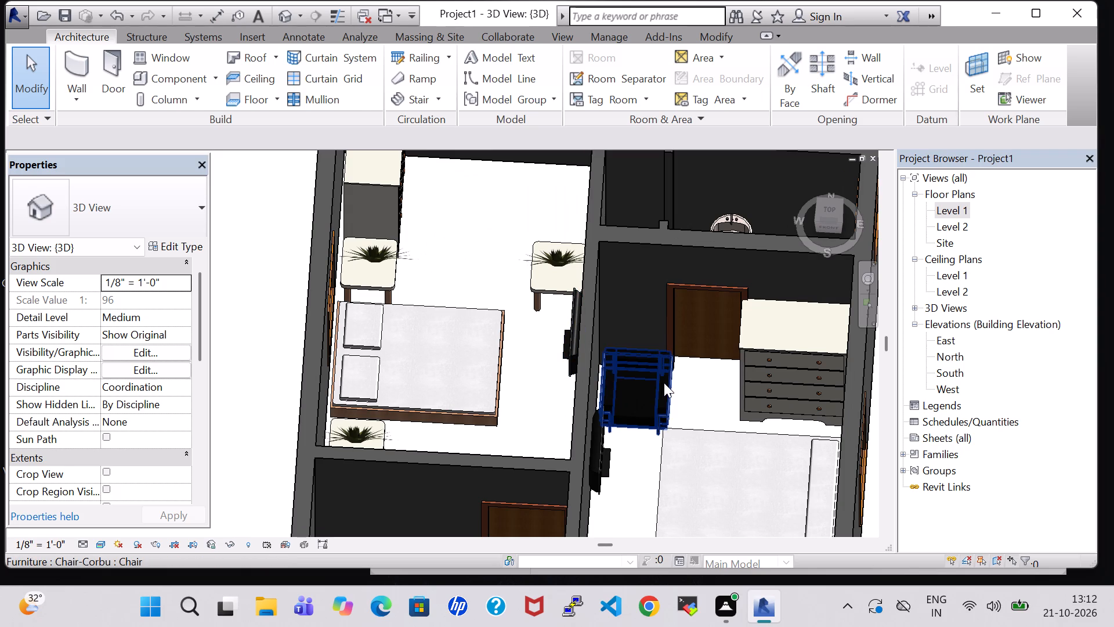
click(664, 383)
key(Left)
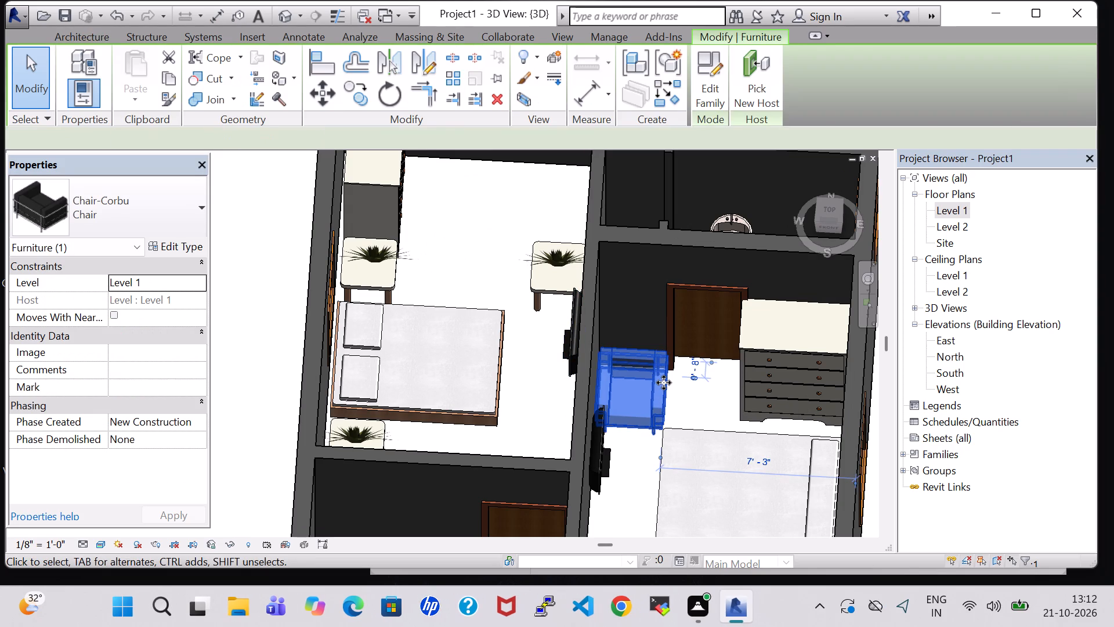
click(678, 397)
Nudge the second bedroom's 30" x 80" toilet door slightly away from the dresser.
click(706, 295)
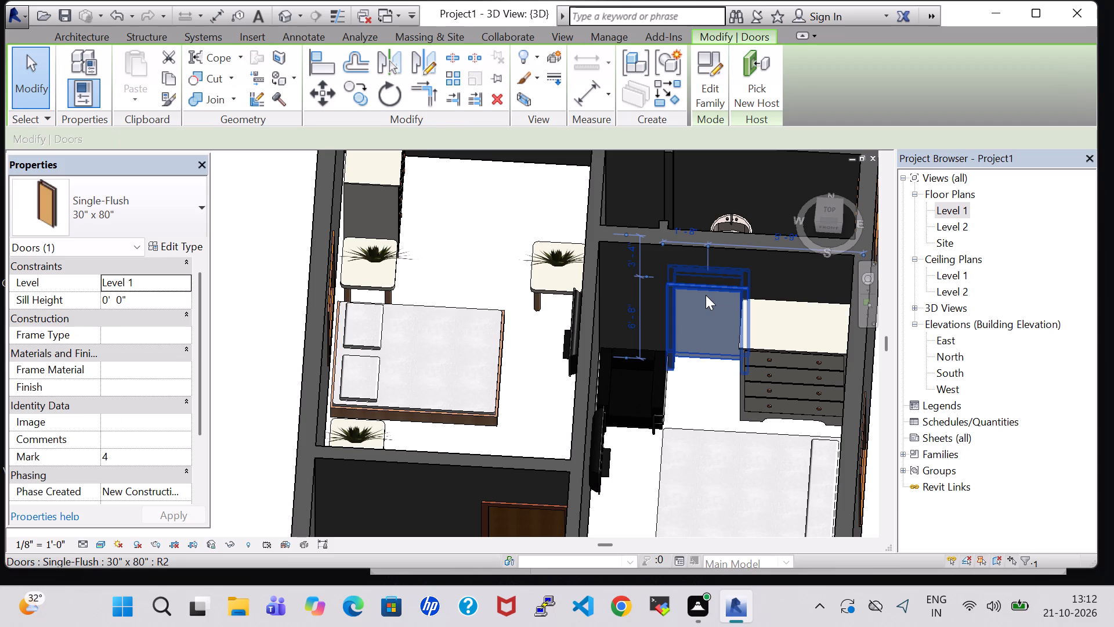
key(Left)
click(719, 398)
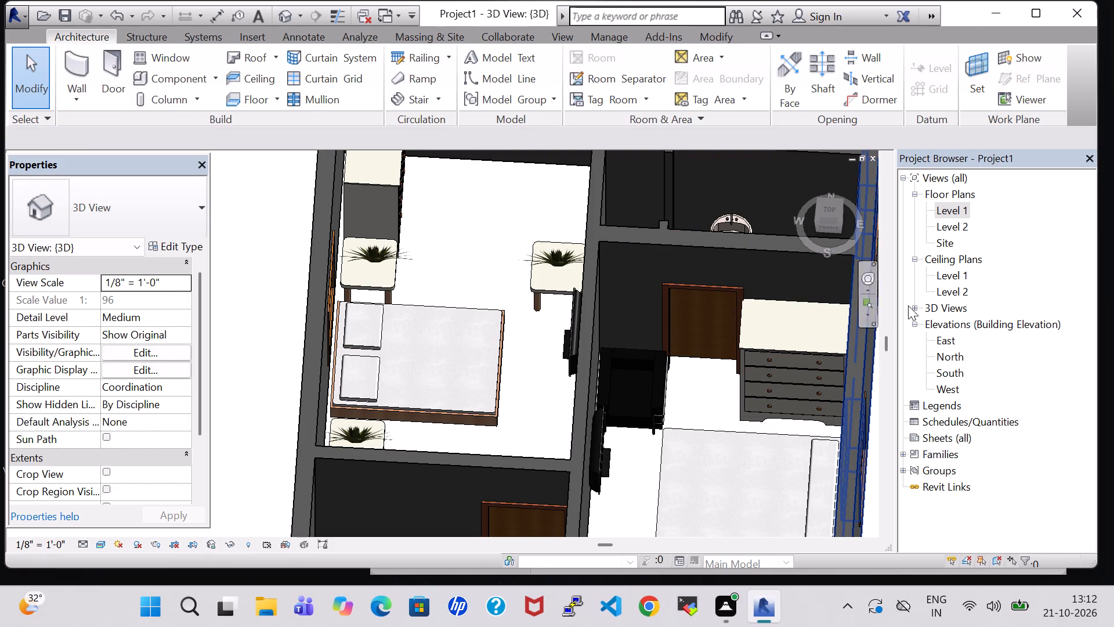
Reopen the Level 1 floor plan at the rooms around the dining table.
double_click(949, 214)
scroll(597, 246, down, 2)
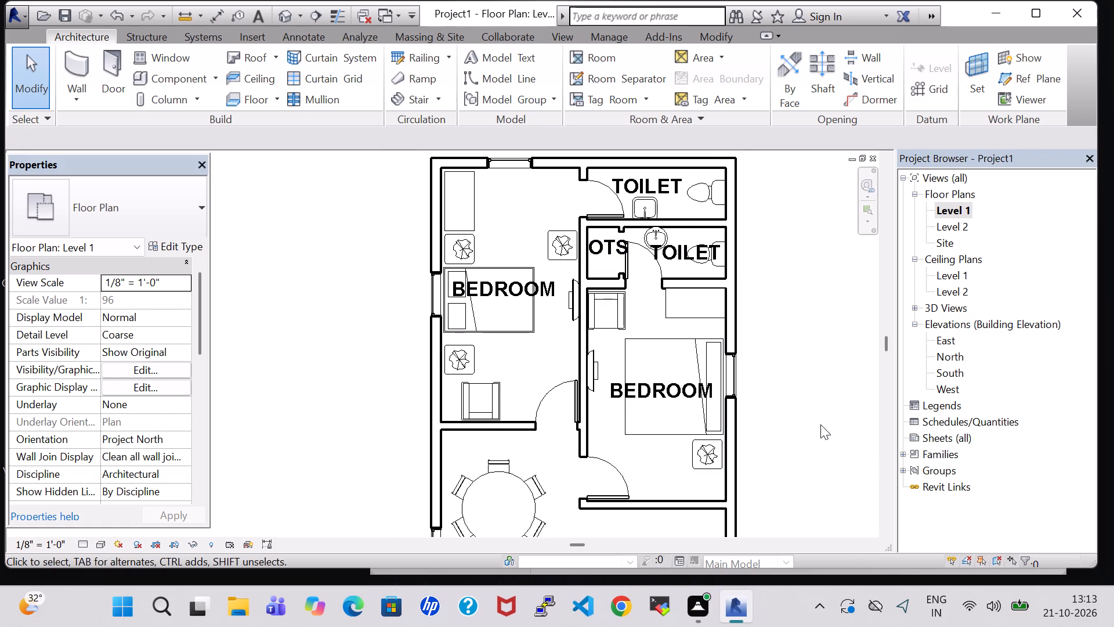
scroll(819, 426, down, 3)
middle_drag(819, 426, 814, 316)
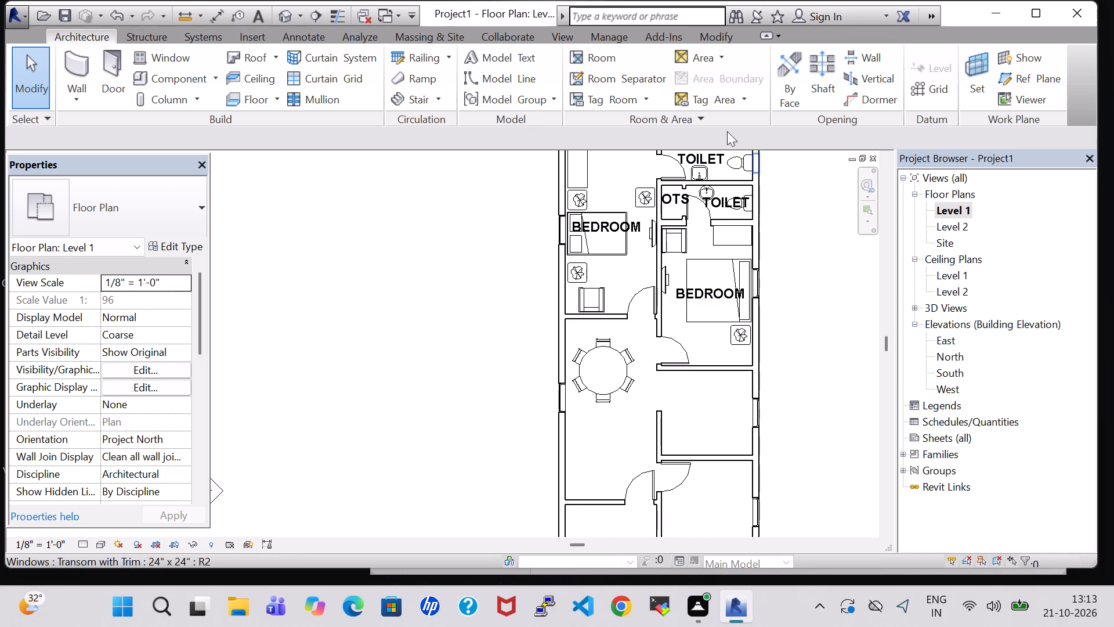
Save the project as Project68 in the work folder on the Desktop.
click(156, 75)
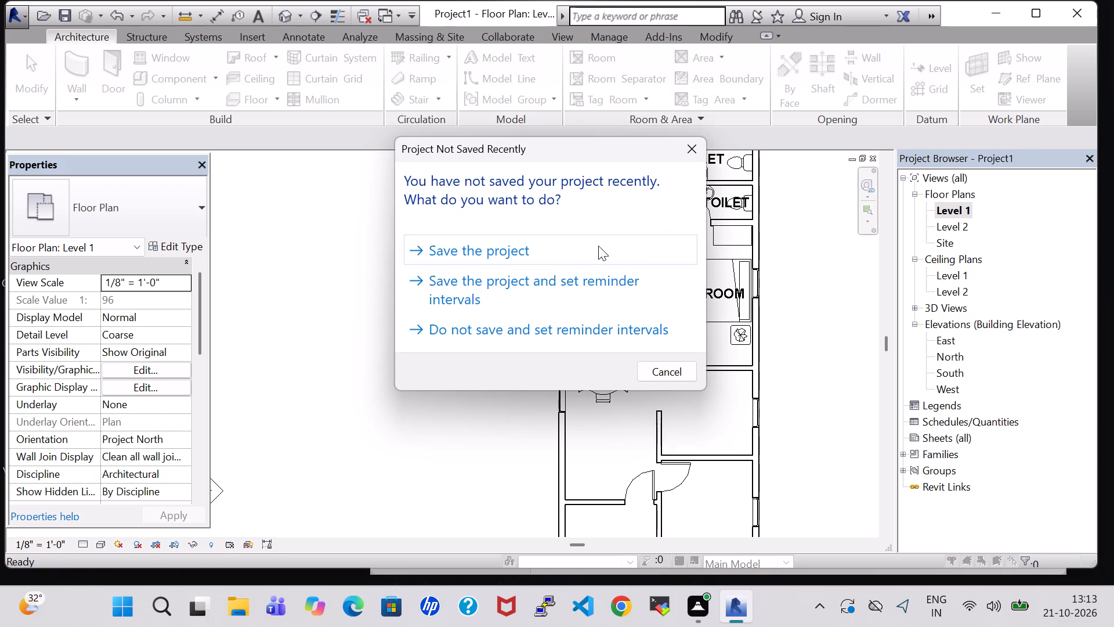
click(526, 247)
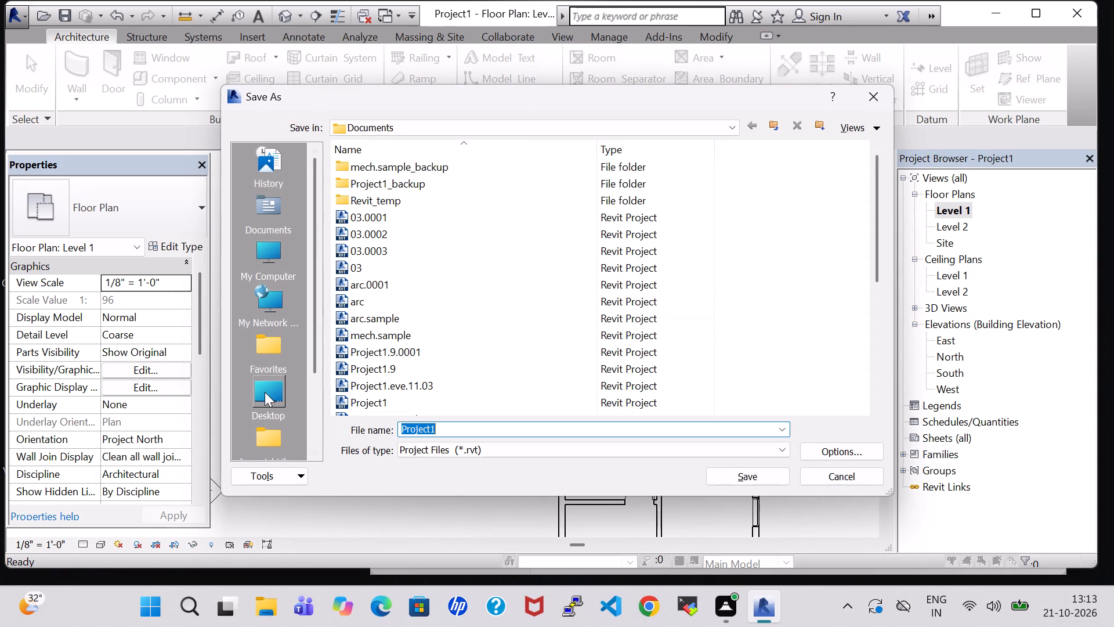
click(265, 392)
scroll(416, 302, down, 3)
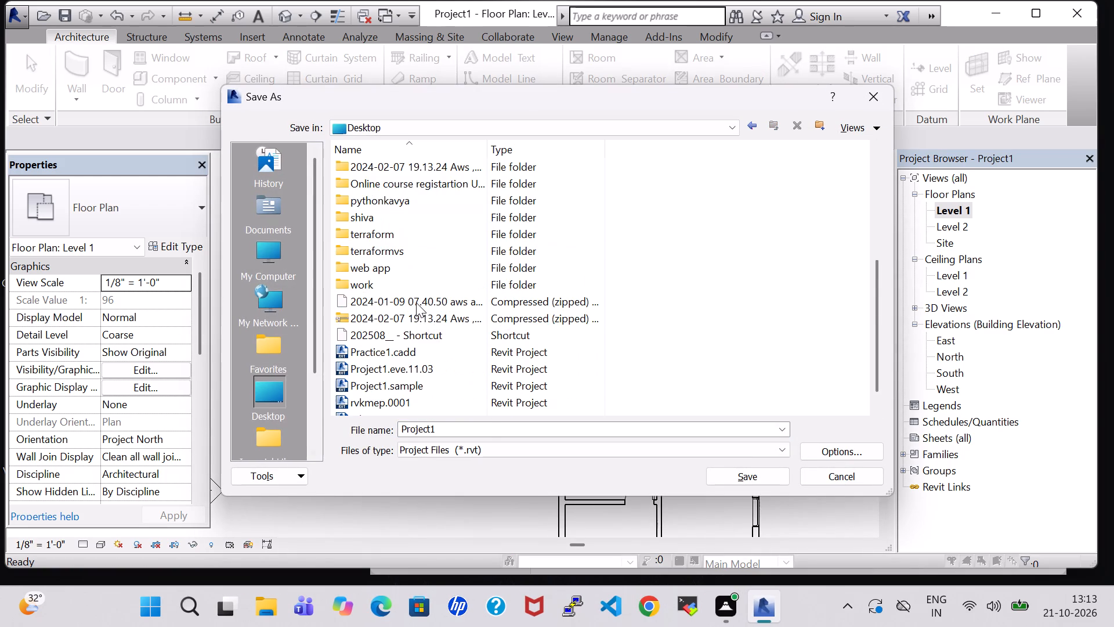
scroll(416, 302, down, 3)
double_click(377, 270)
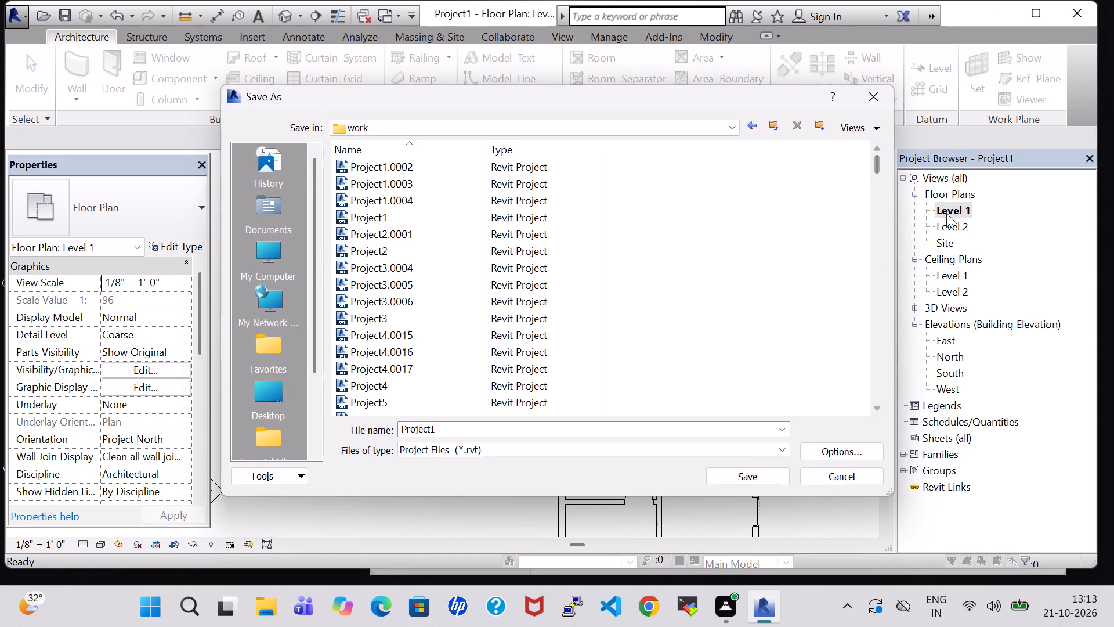
drag(877, 161, 878, 398)
click(457, 433)
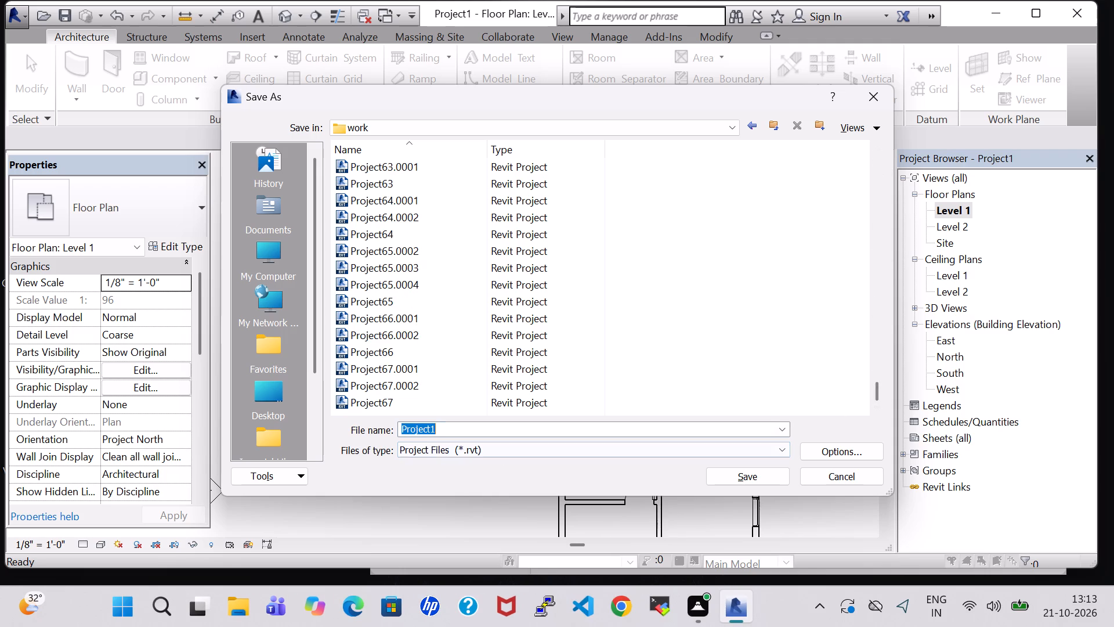
click(446, 428)
key(BackSpace)
text(68)
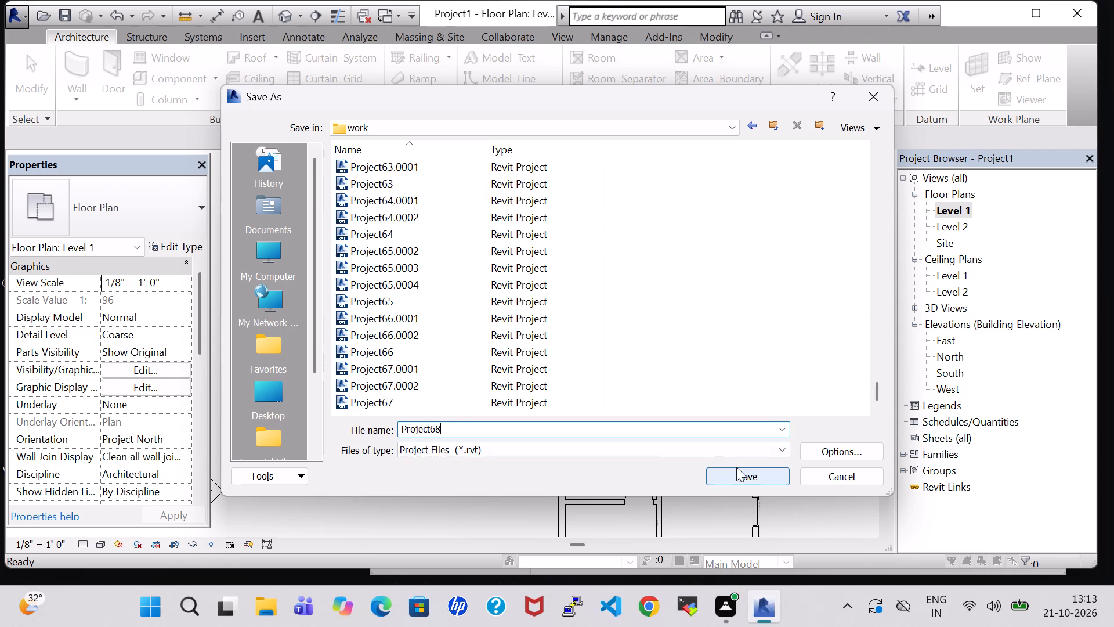
click(736, 467)
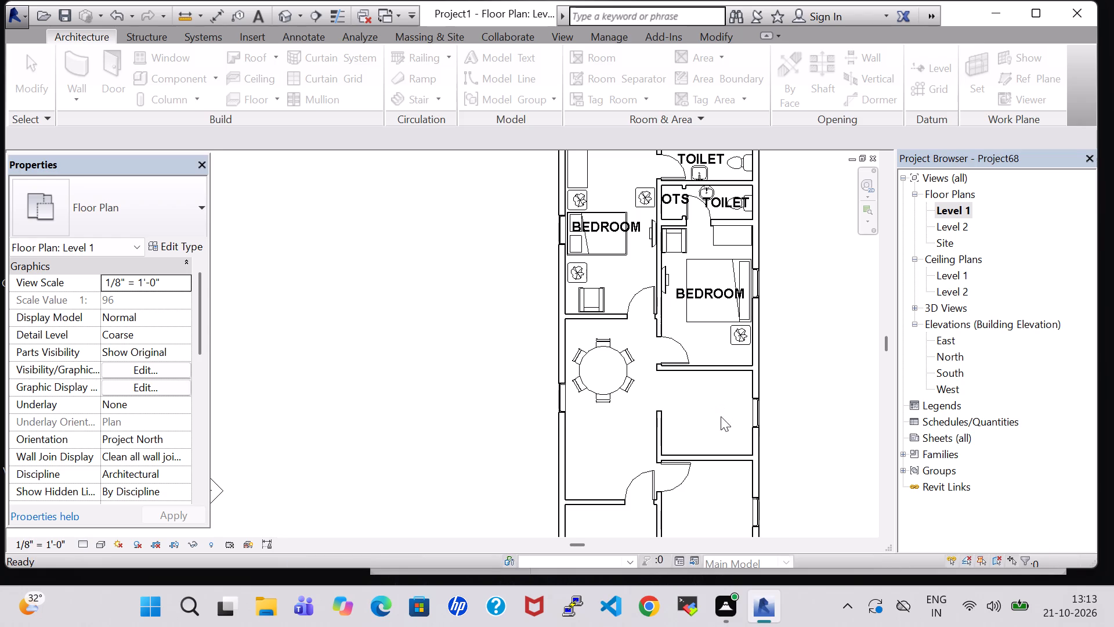
scroll(717, 427, down, 3)
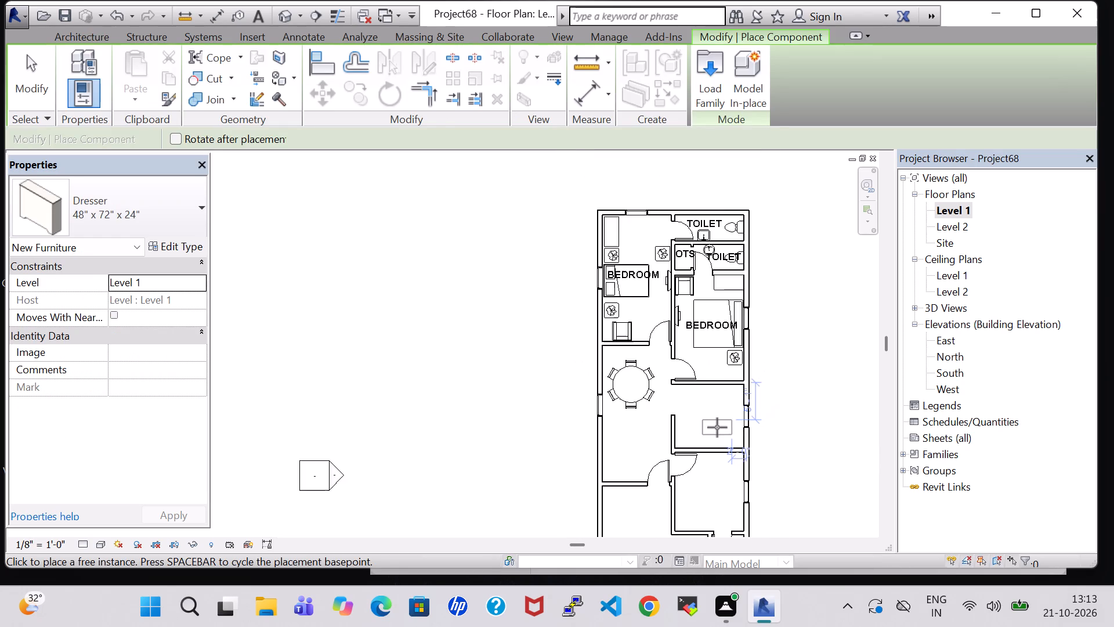
key(Escape)
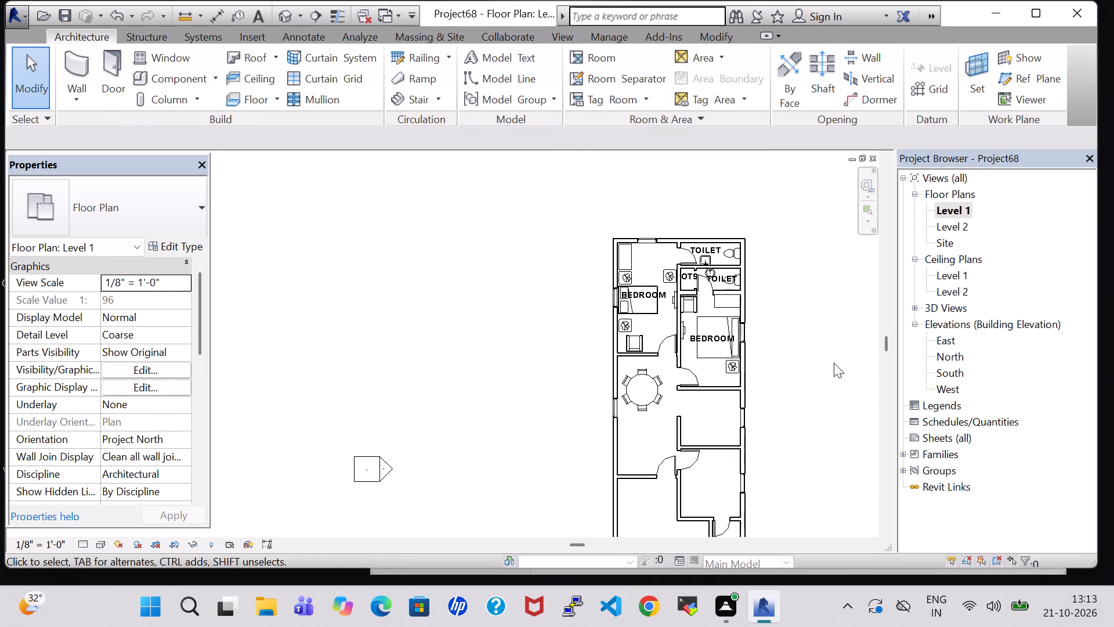
Load the Sofa-Corbu family from the Furniture library's Seating folder for placement.
click(161, 75)
click(714, 63)
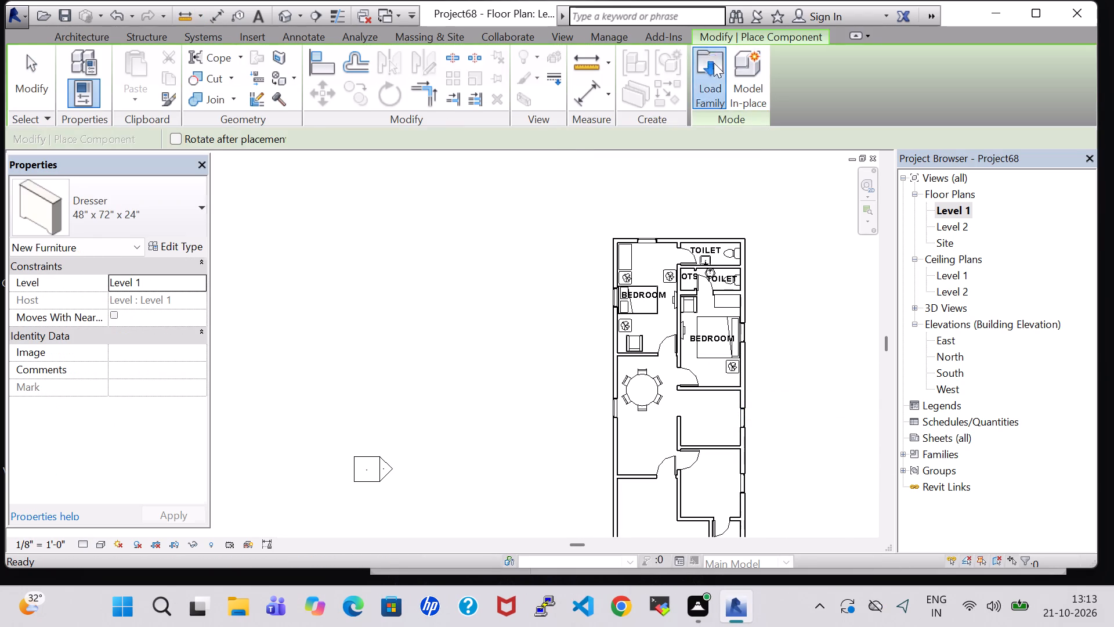
click(616, 402)
double_click(621, 402)
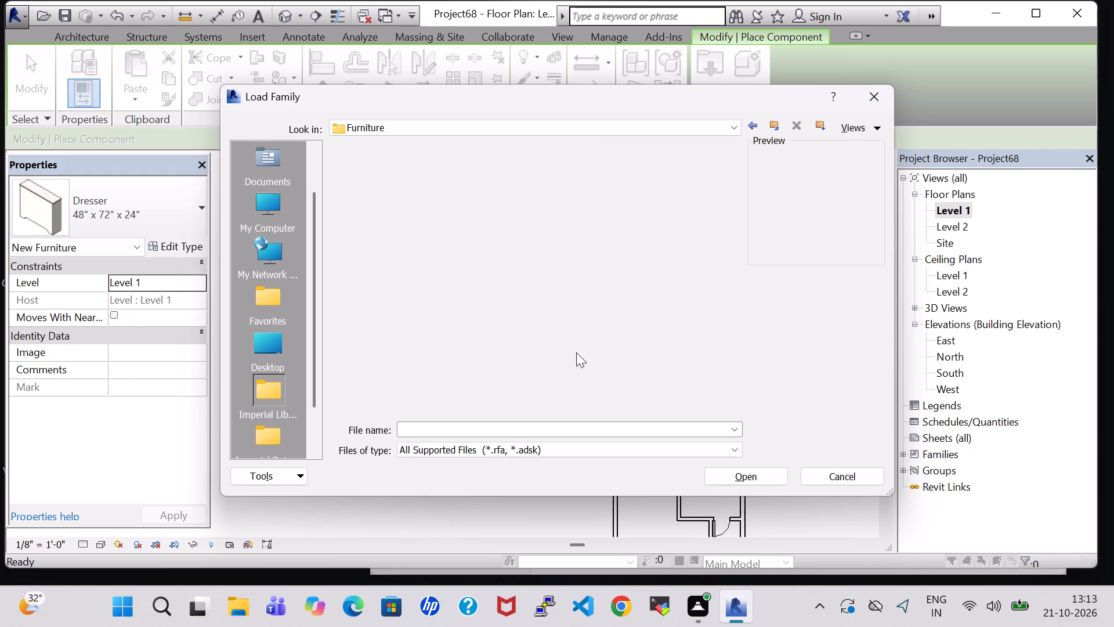
double_click(441, 198)
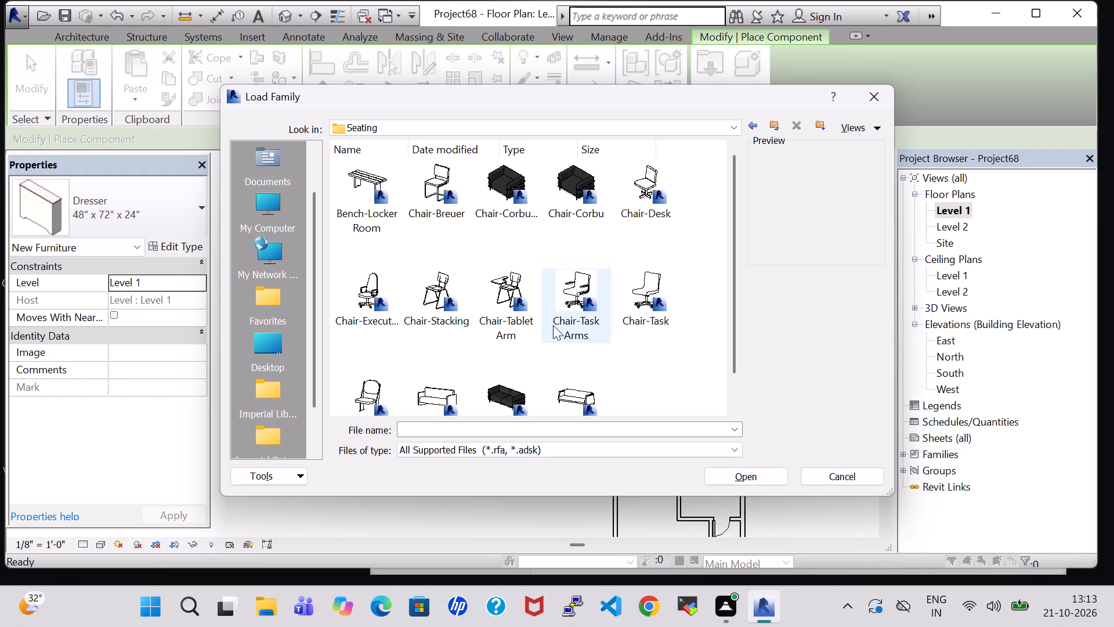
click(513, 394)
click(769, 475)
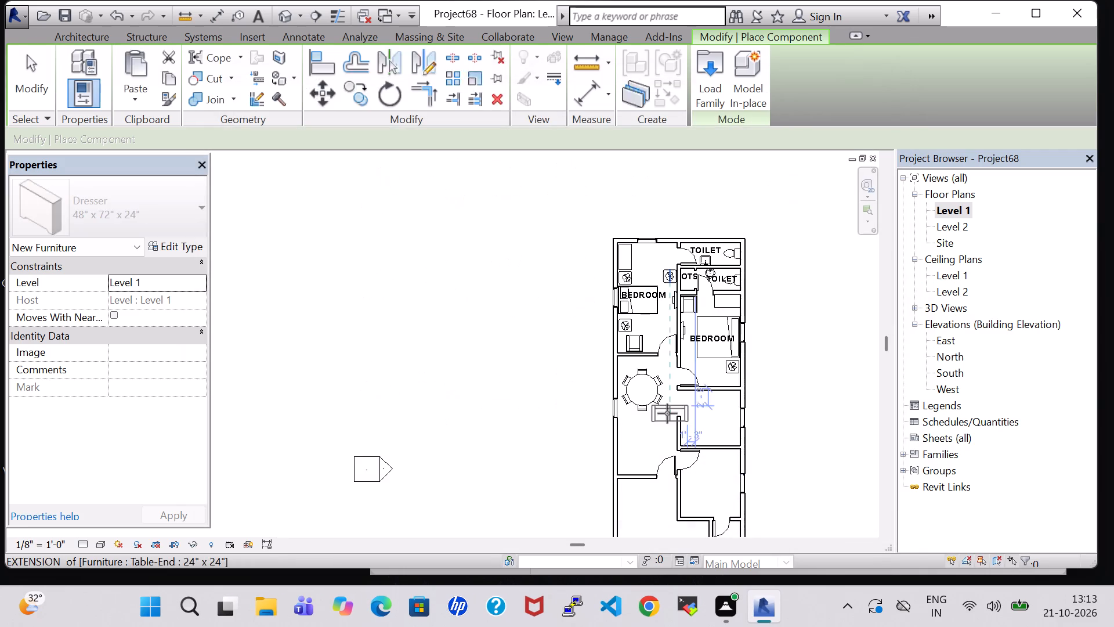
Place the Sofa-Corbu lengthwise along the exterior wall just below the dining area's window, with its back to the wall.
key(space)
key(space)
scroll(651, 445, up, 3)
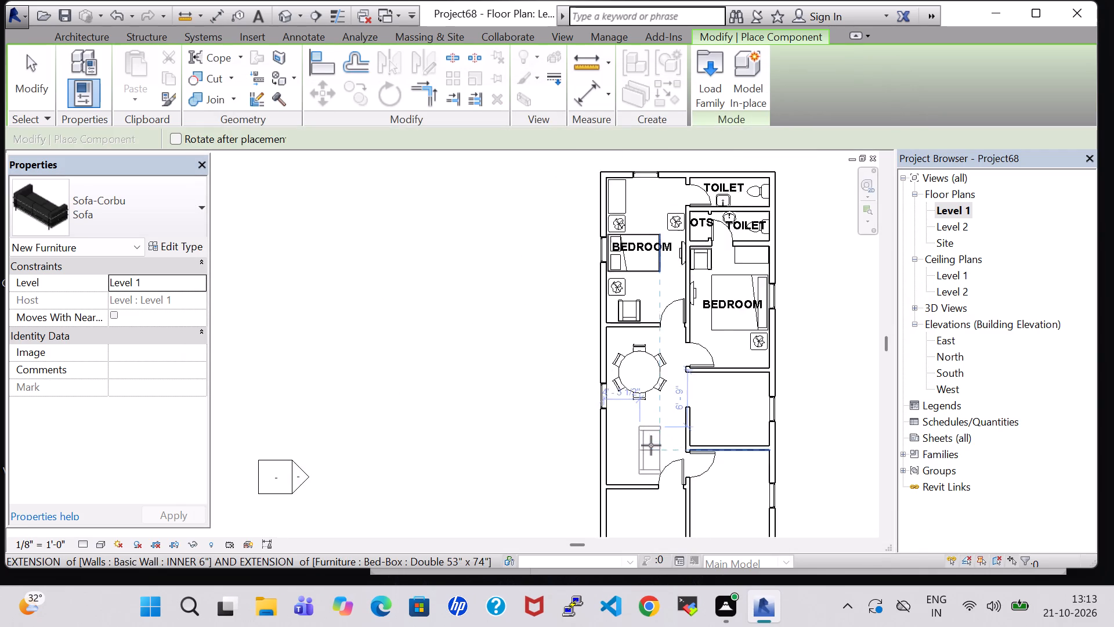
scroll(651, 445, up, 2)
scroll(598, 428, up, 3)
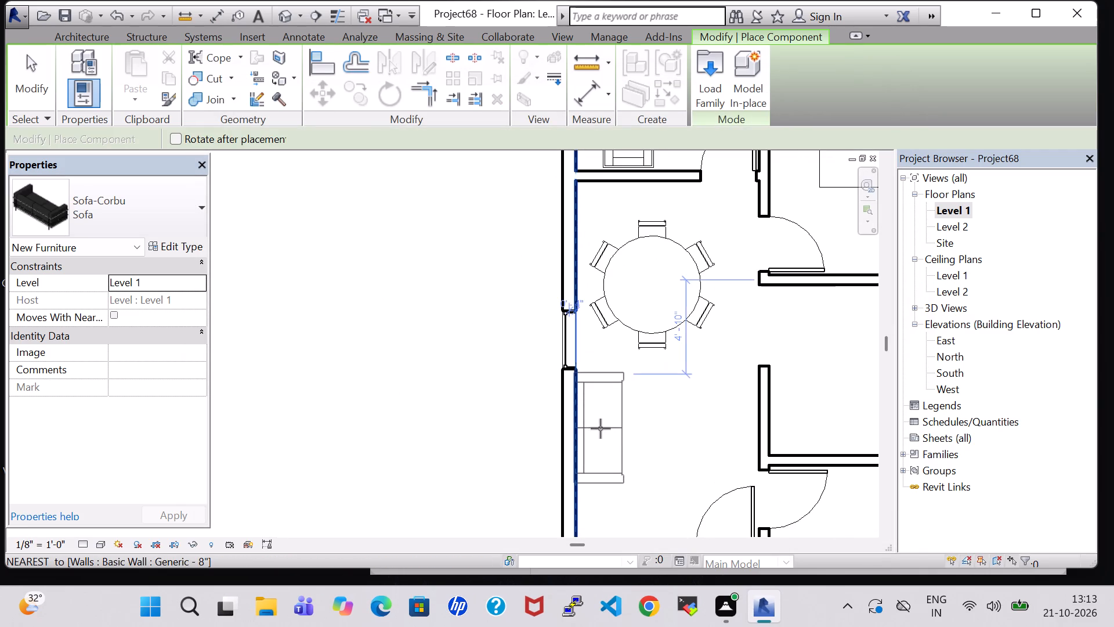
click(607, 433)
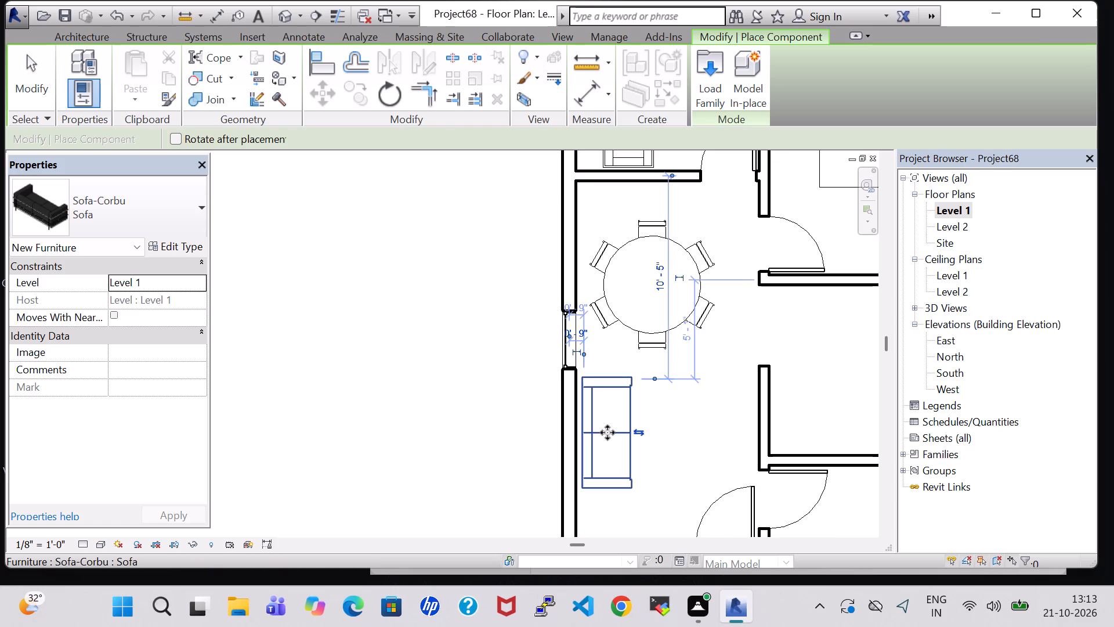
key(Escape)
key(Escape)
Nudge the Sofa-Corbu slightly closer to the exterior wall behind it.
click(607, 433)
key(Left)
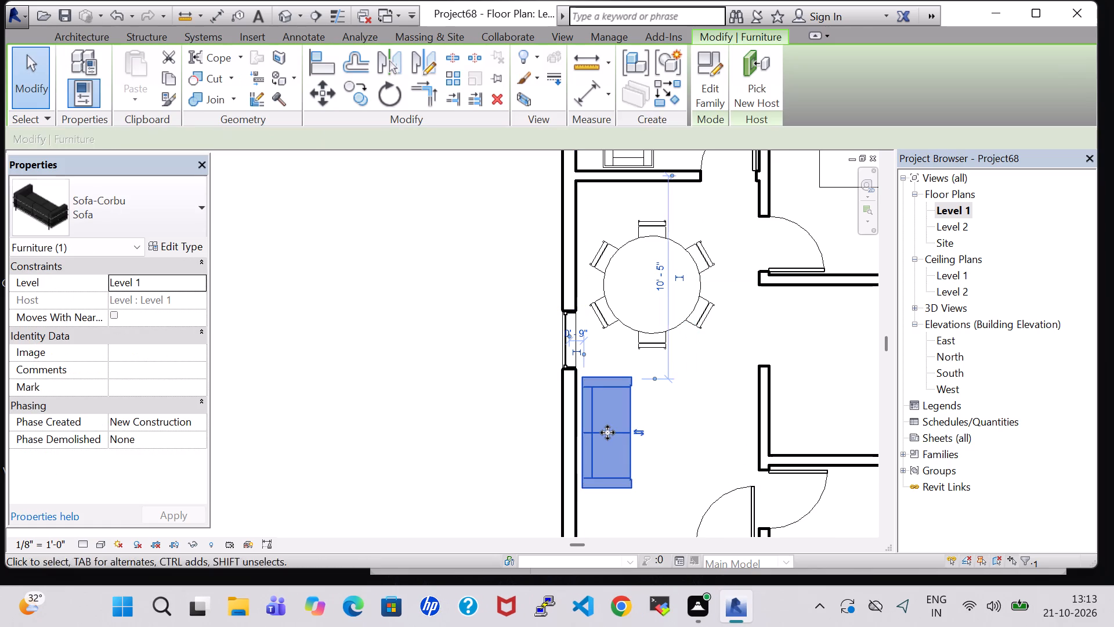
click(712, 444)
scroll(684, 431, down, 2)
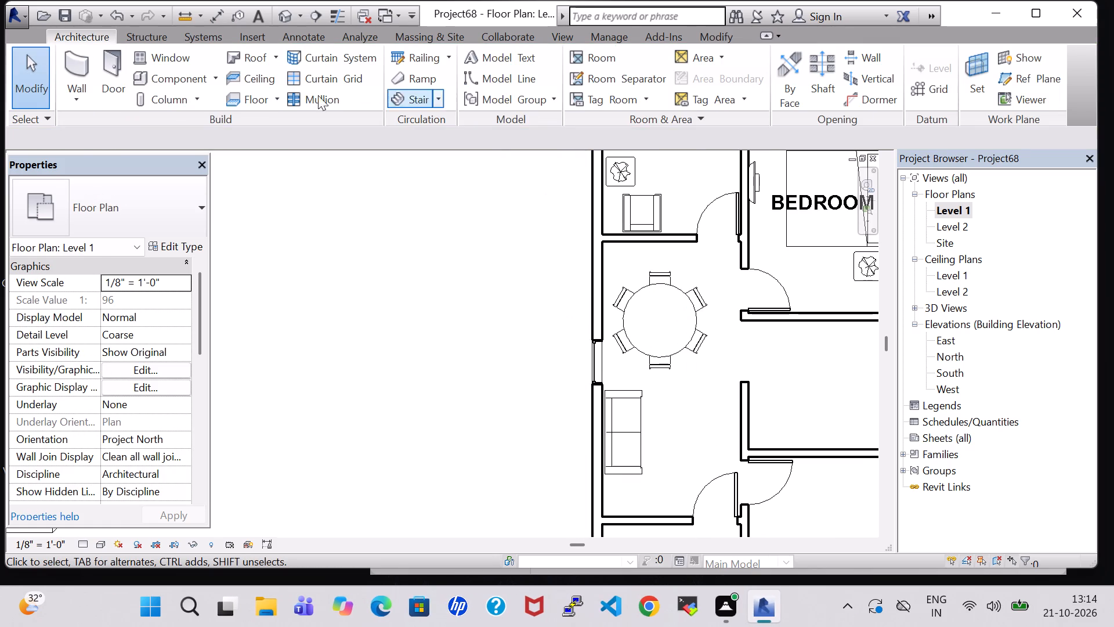
Load the Table-Ellipse family from the Furniture library's Tables folder for placement.
click(179, 80)
click(721, 84)
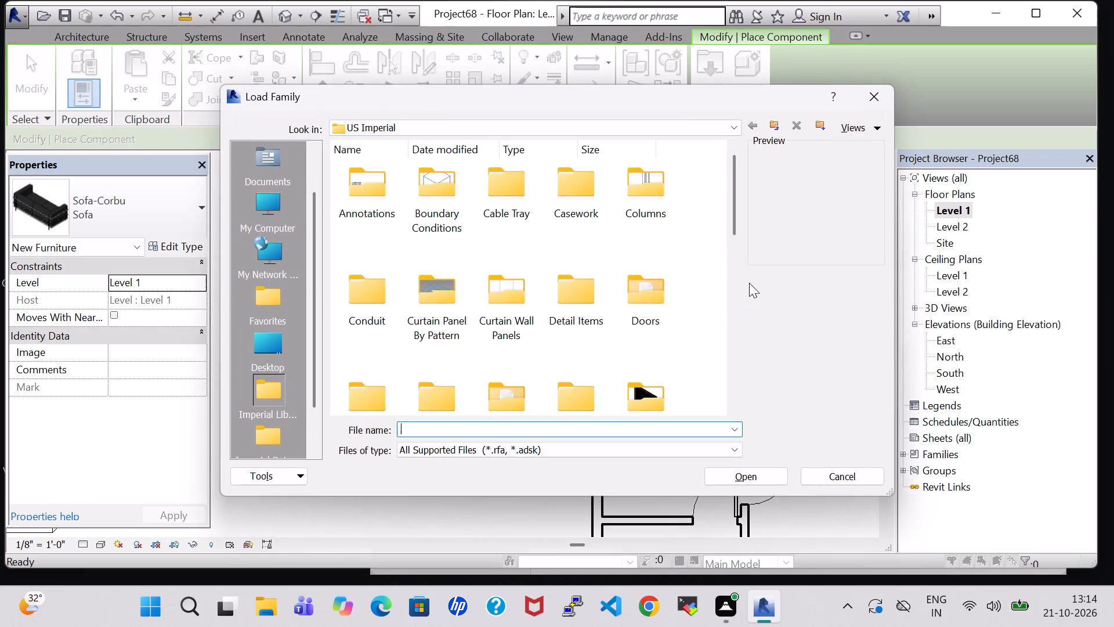
double_click(642, 394)
double_click(588, 183)
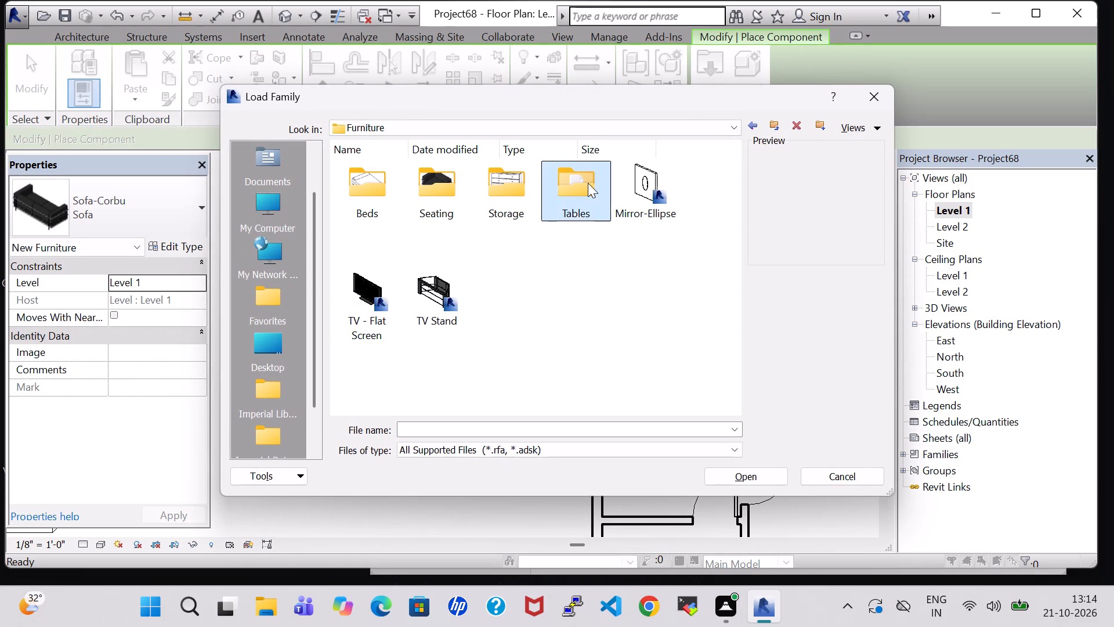
click(454, 280)
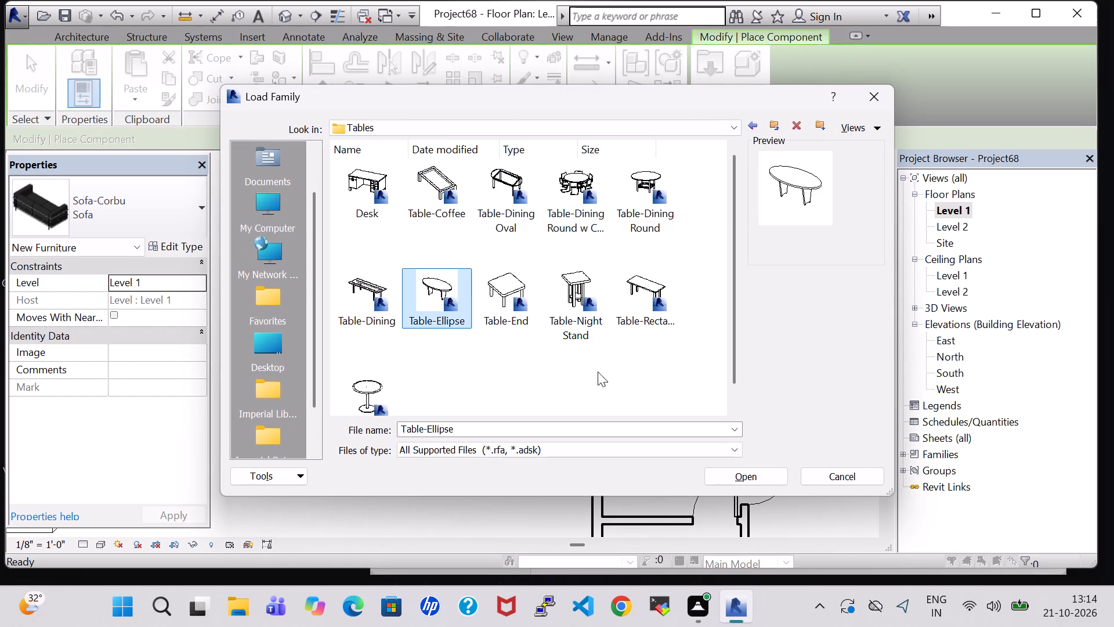
click(746, 485)
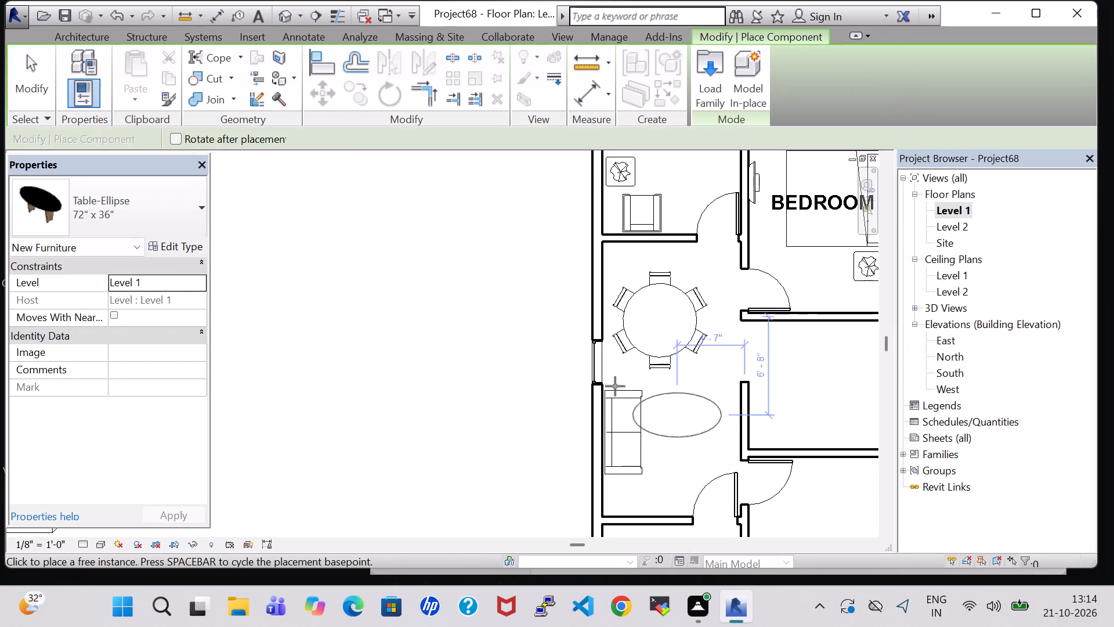
Place a 60" x 48" Table-Ellipse parallel to the sofa and centred on it, about 4'-11" from the exterior wall.
click(175, 217)
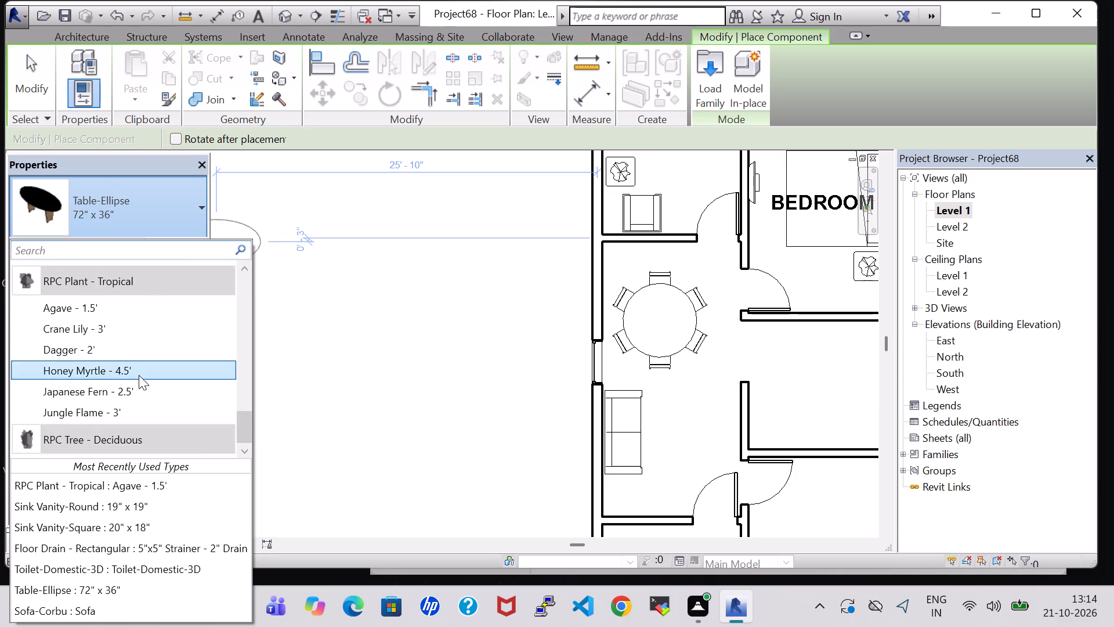
click(178, 196)
click(181, 207)
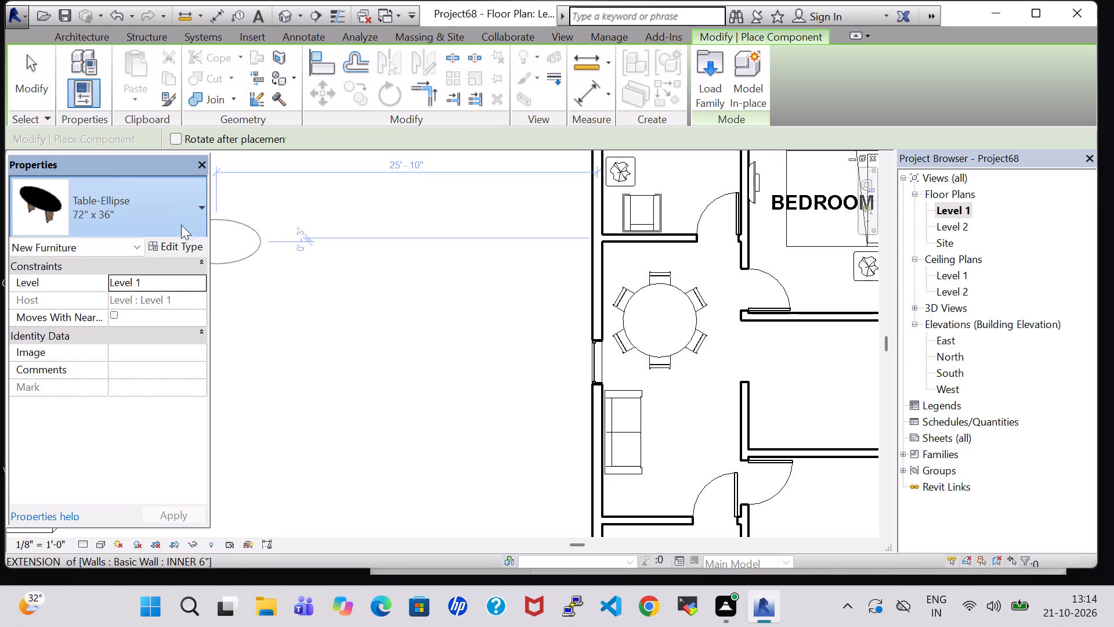
click(180, 244)
click(627, 149)
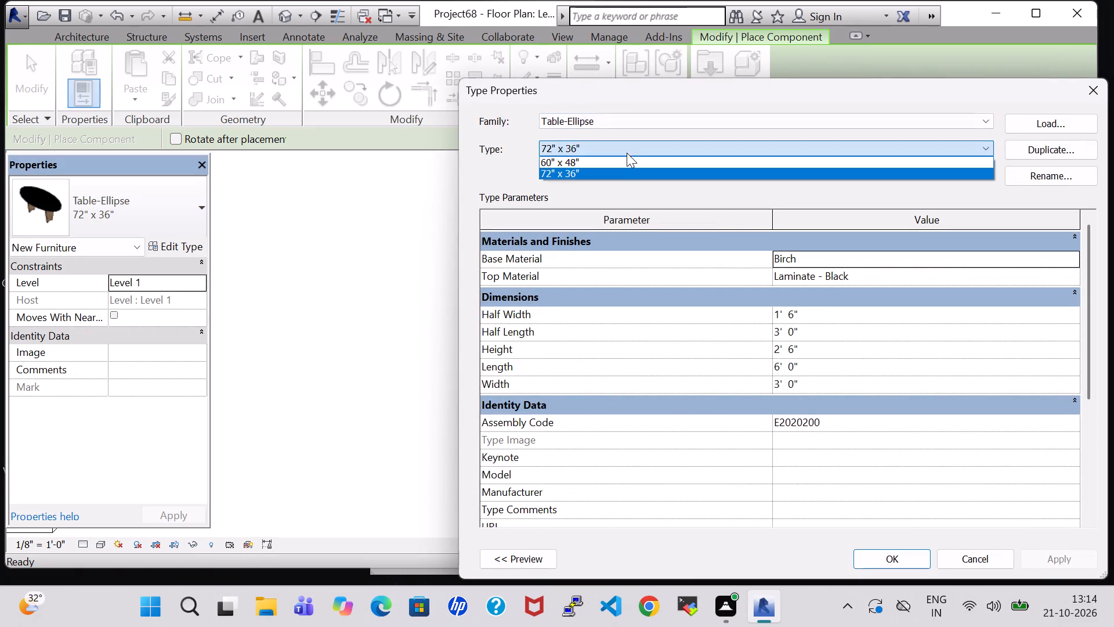
click(626, 164)
click(904, 567)
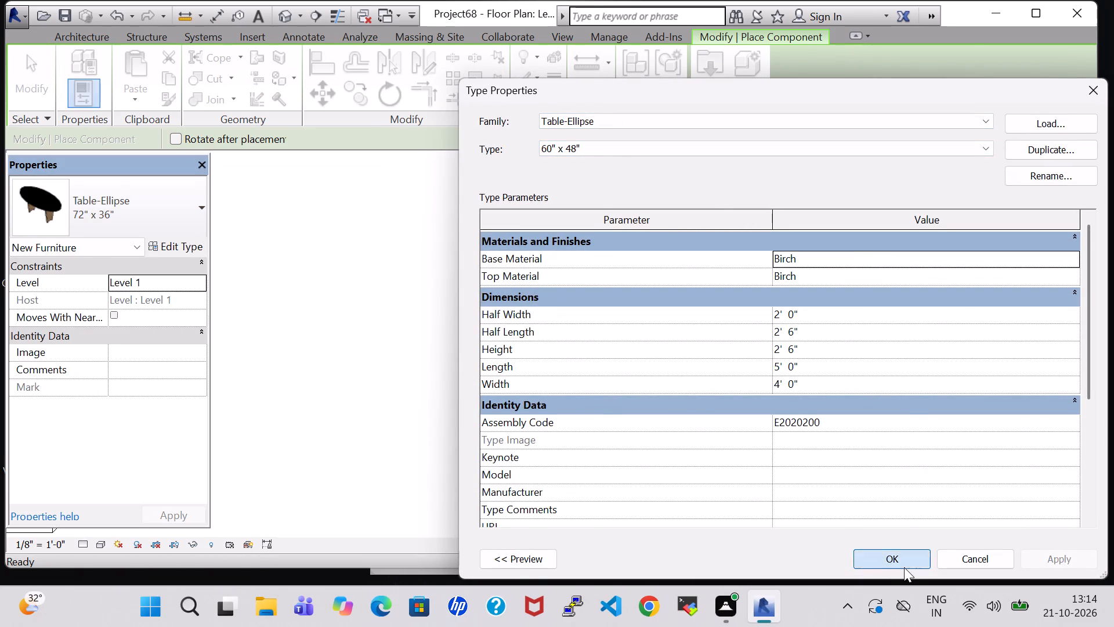
key(space)
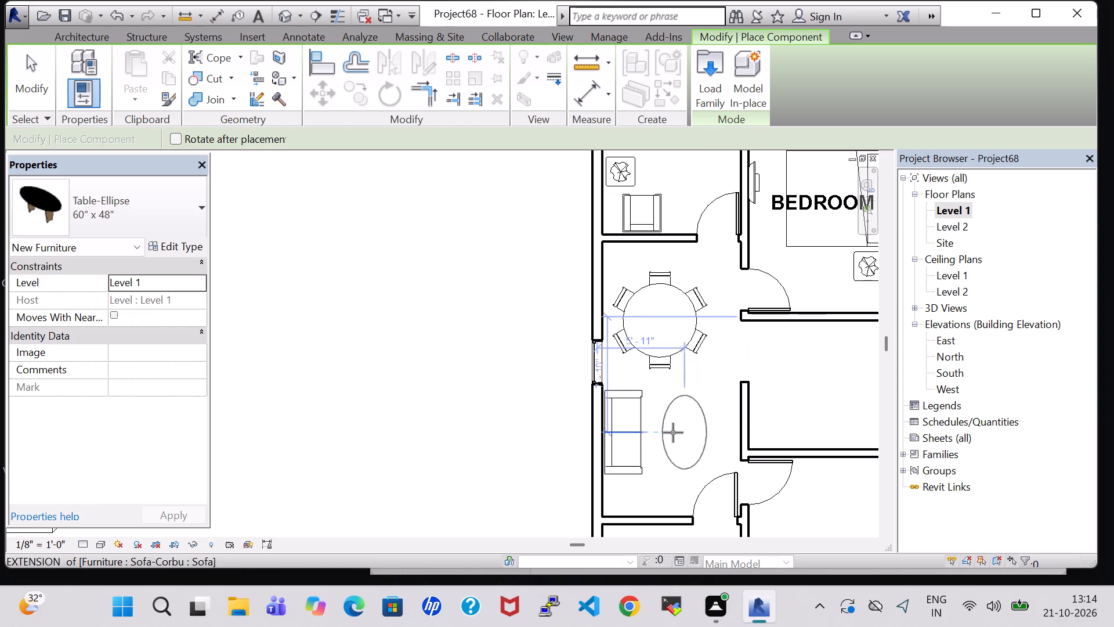
click(670, 434)
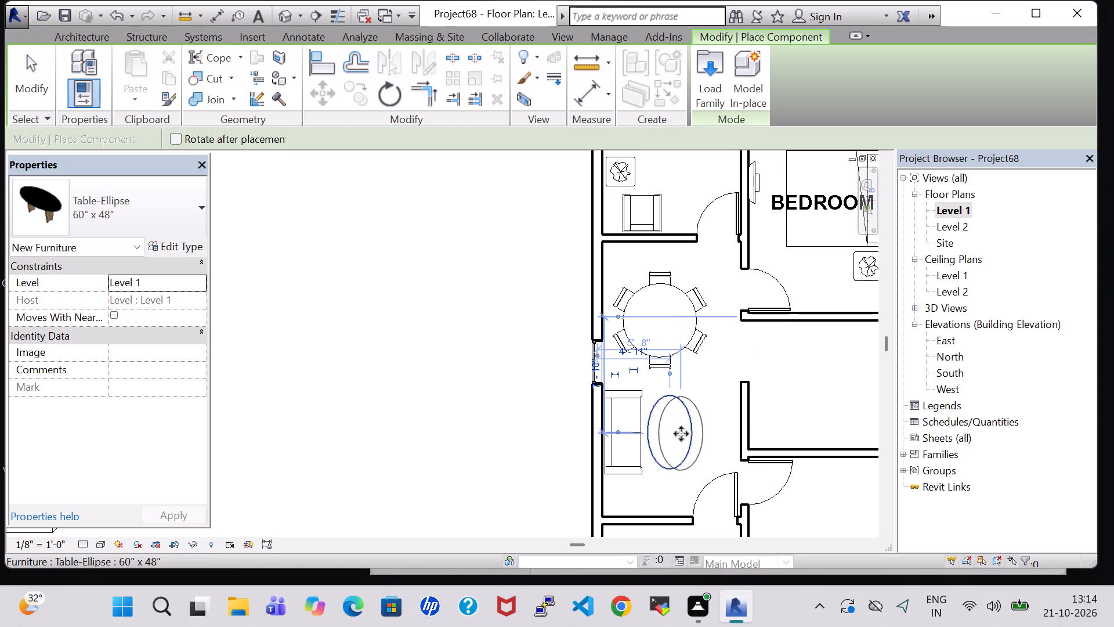
key(Escape)
key(Escape)
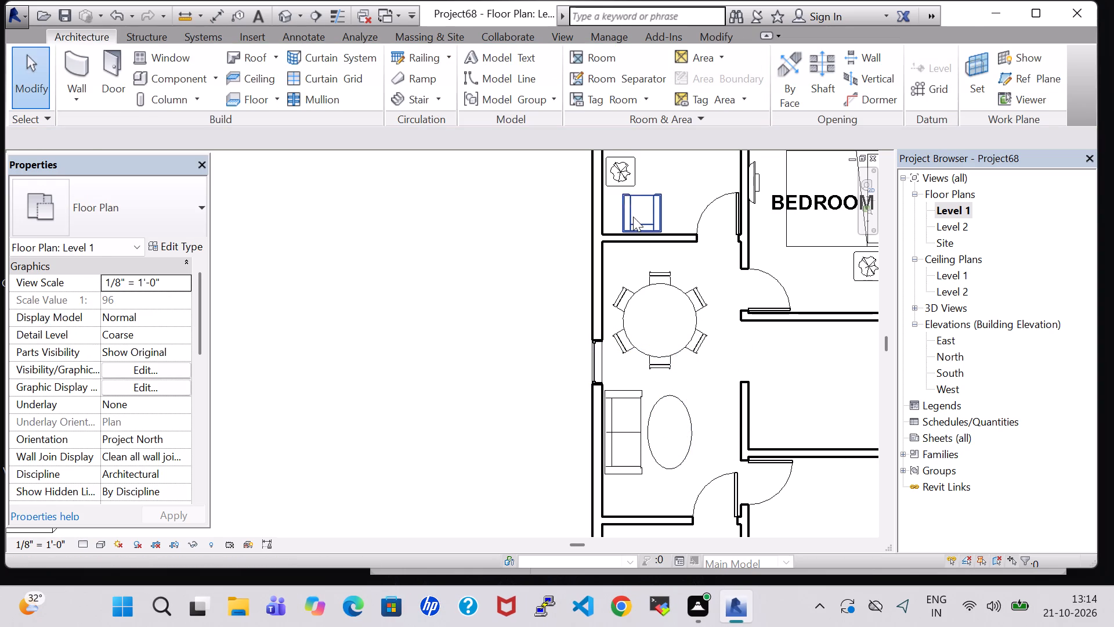
Place another Agave - 1.5' plant like the bedroom's on the elliptical table's edge away from the sofa, about 3'-8" from the partition wall.
click(622, 181)
right_click(622, 181)
click(708, 303)
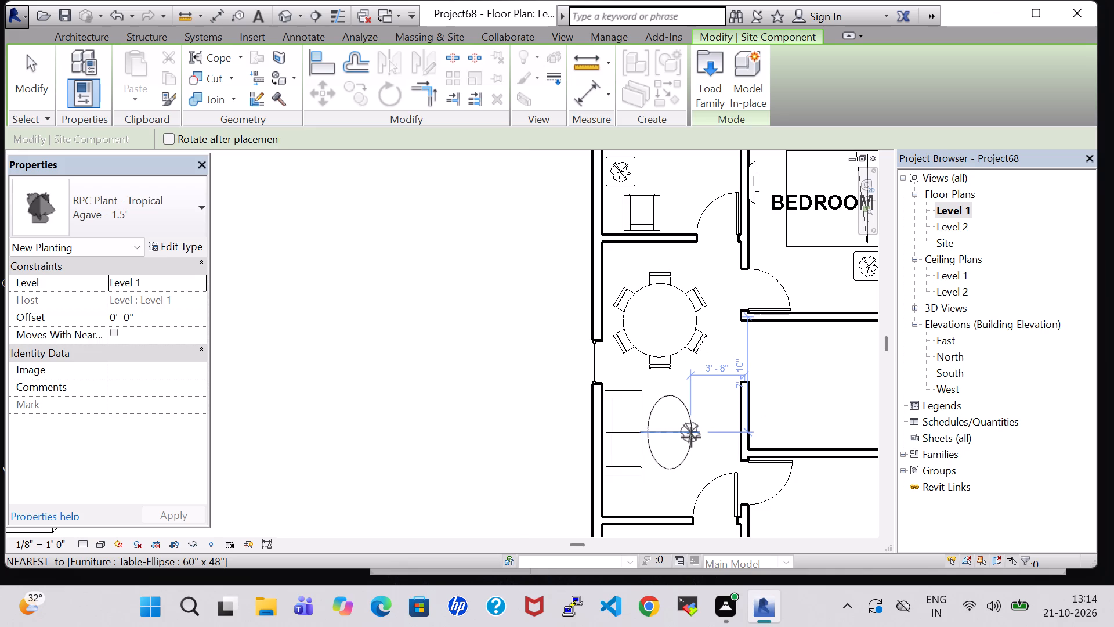
scroll(691, 437, up, 5)
click(691, 430)
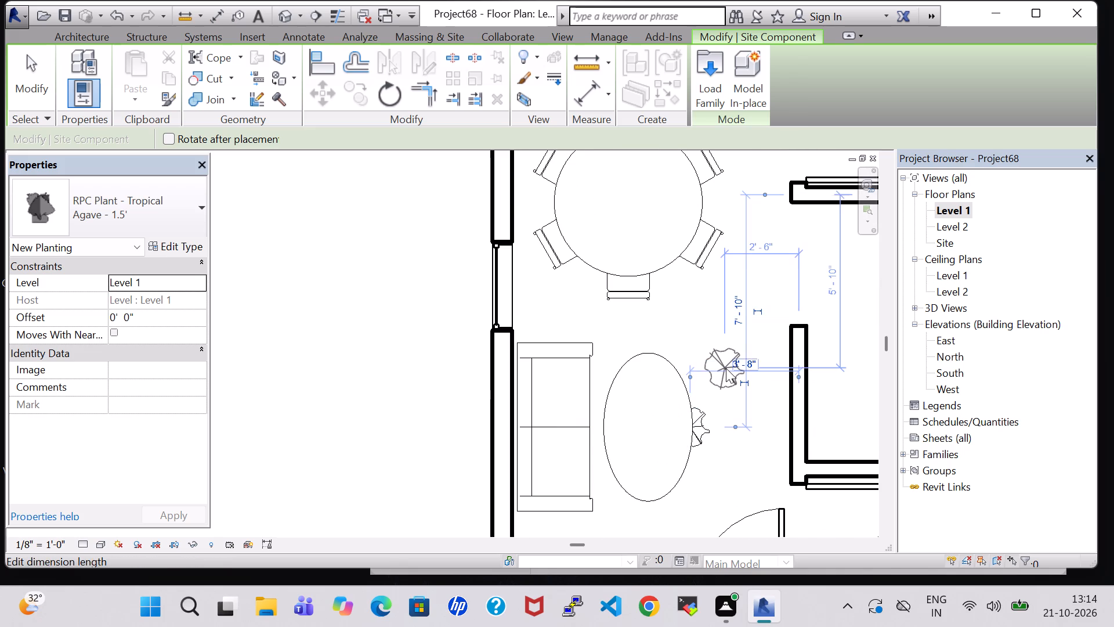
key(Escape)
key(Escape)
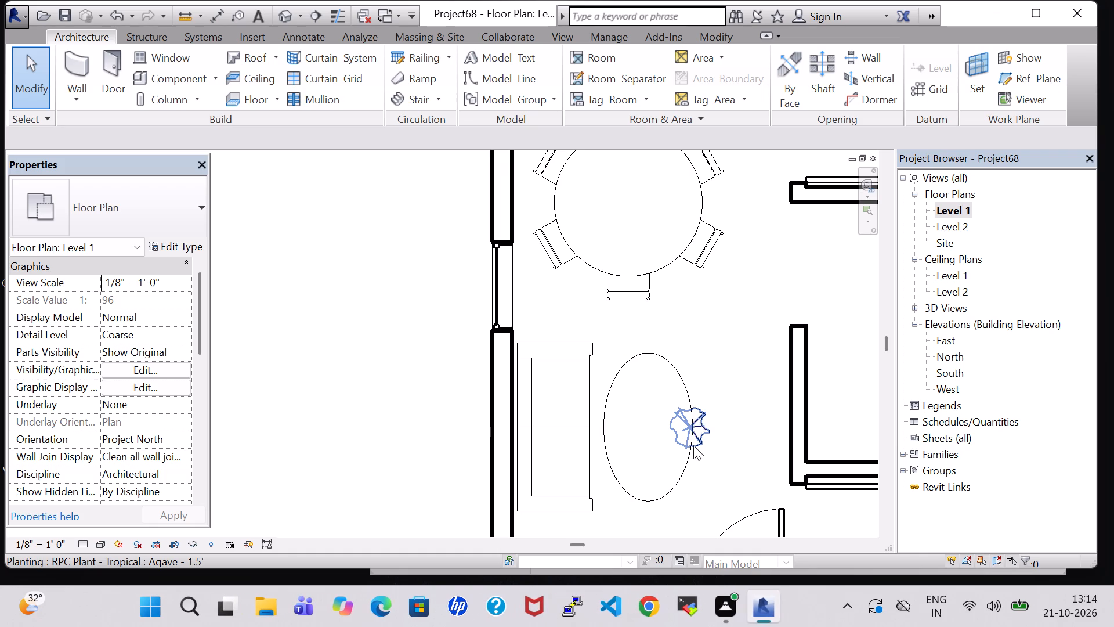
Check the elliptical table's height and set the agave plant's offset from Level 1 to match, 2' 6".
click(639, 367)
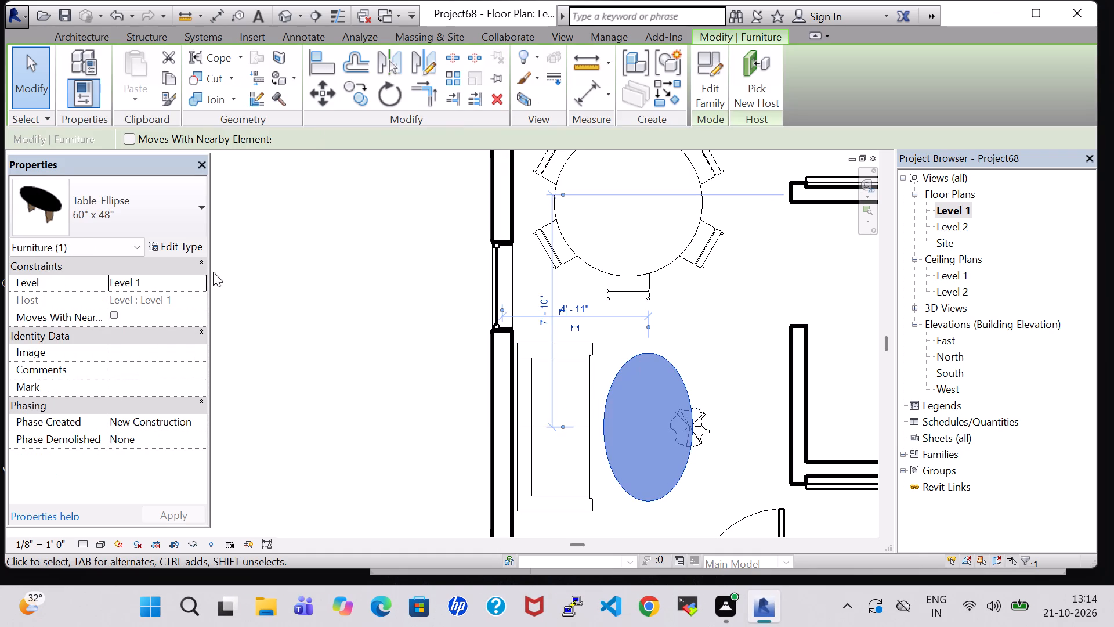
click(171, 247)
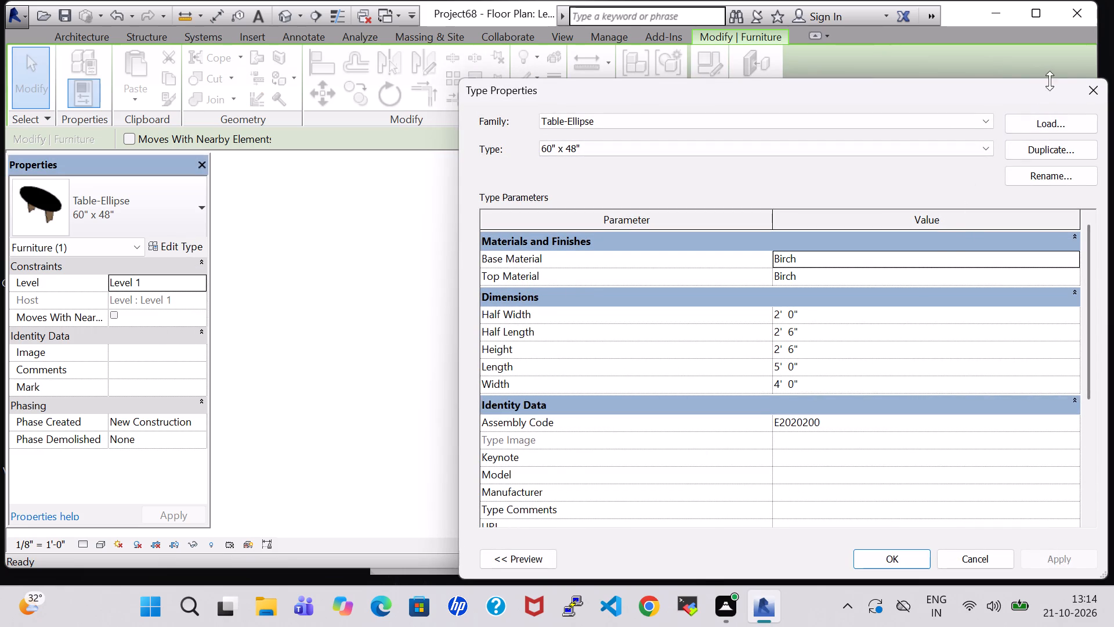
click(1085, 91)
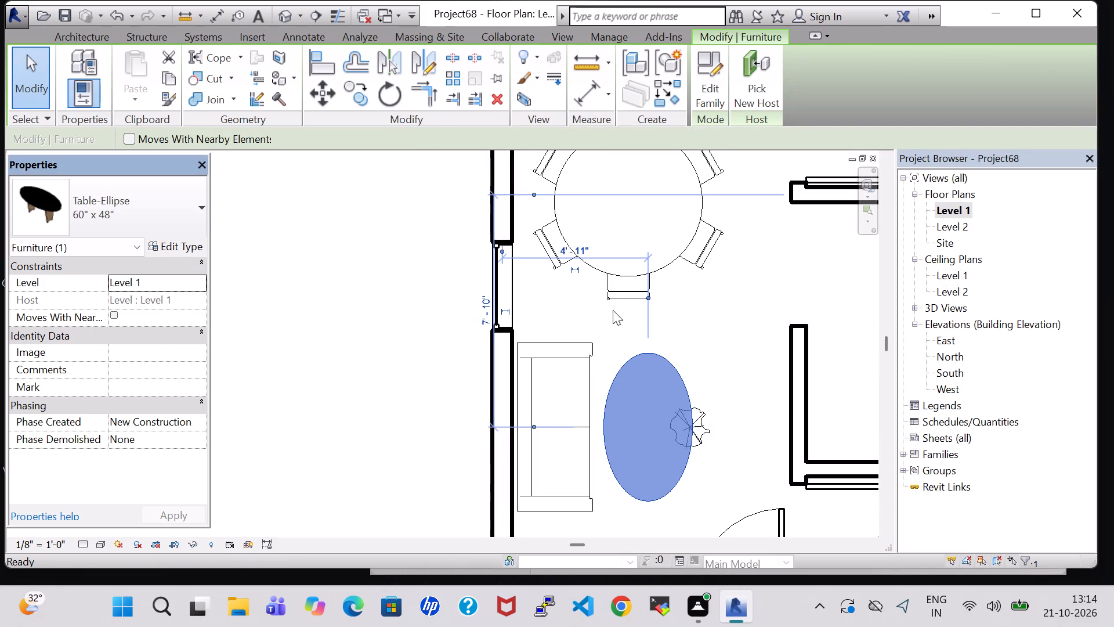
click(744, 437)
click(704, 428)
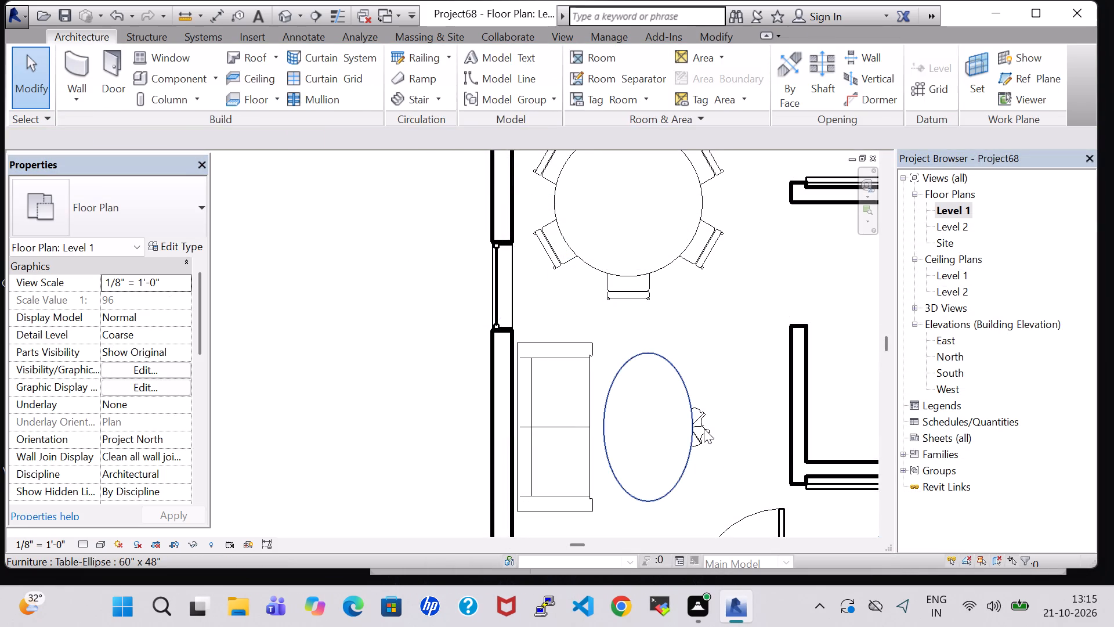
click(717, 465)
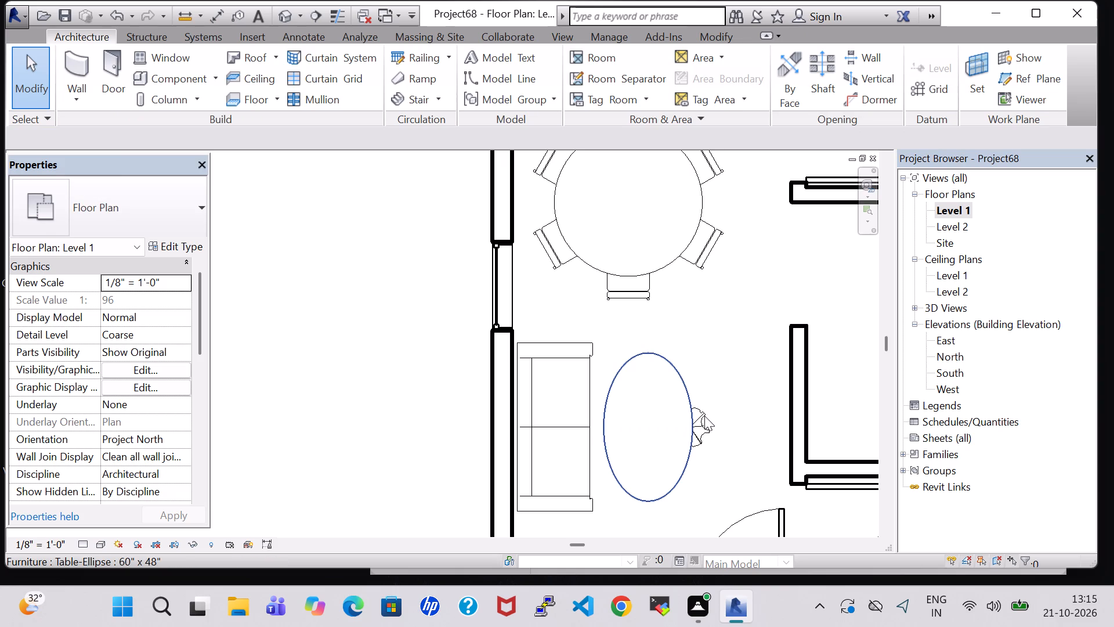
scroll(704, 416, up, 3)
click(726, 461)
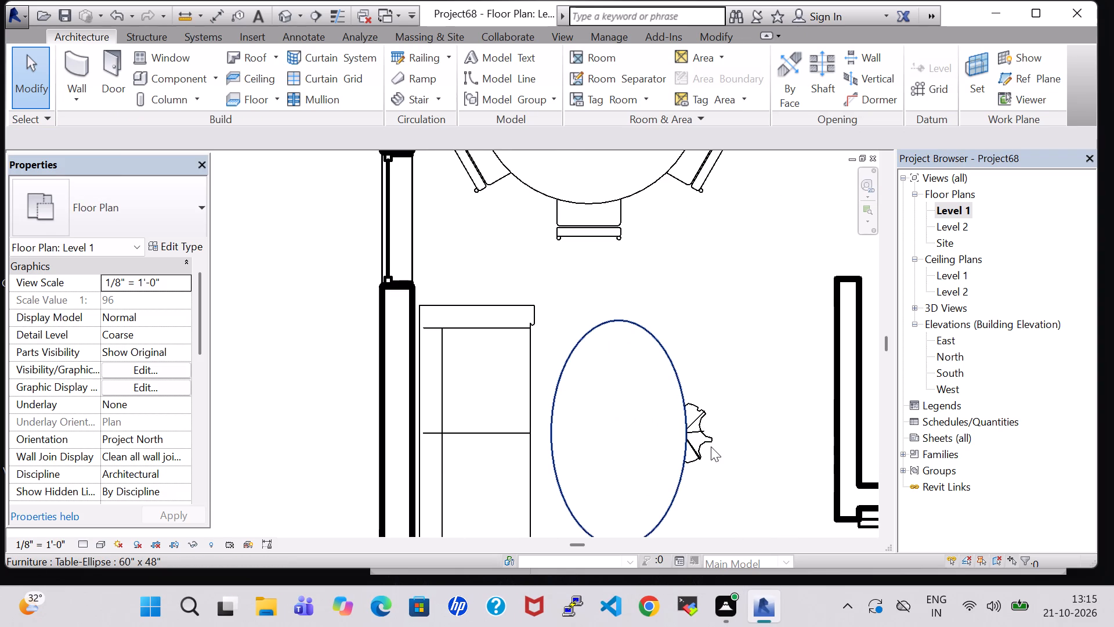
click(700, 444)
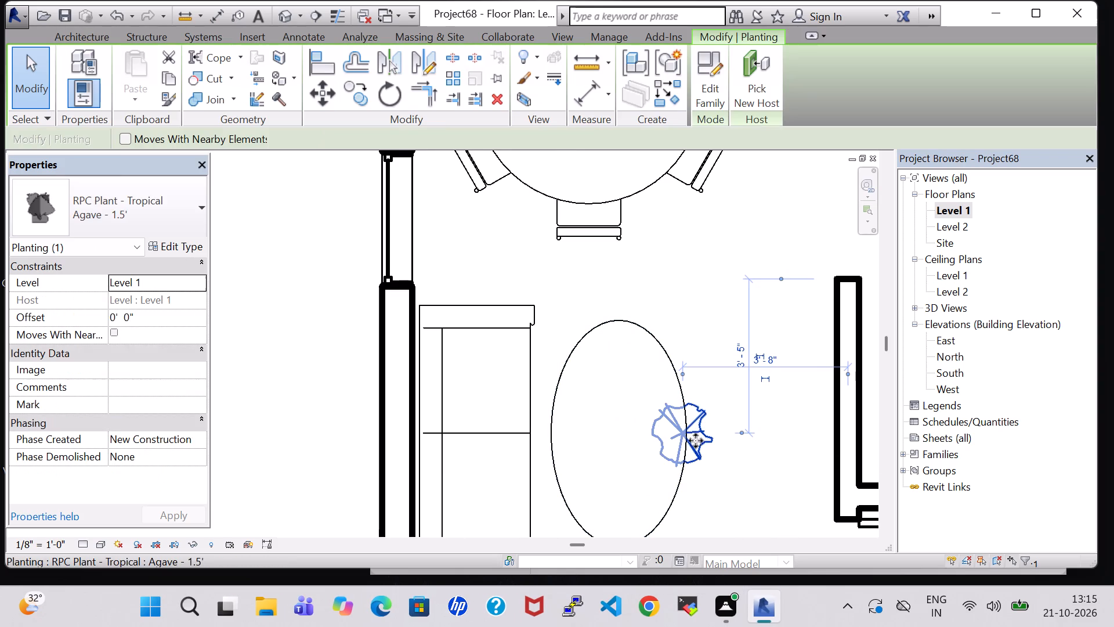
click(117, 324)
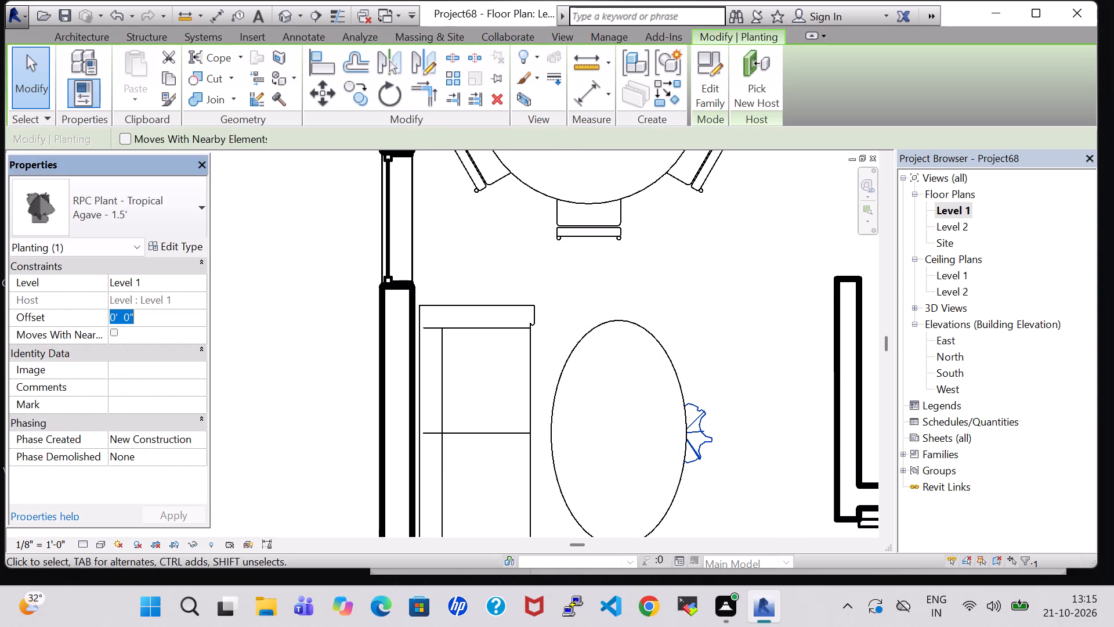
click(117, 316)
key(Left)
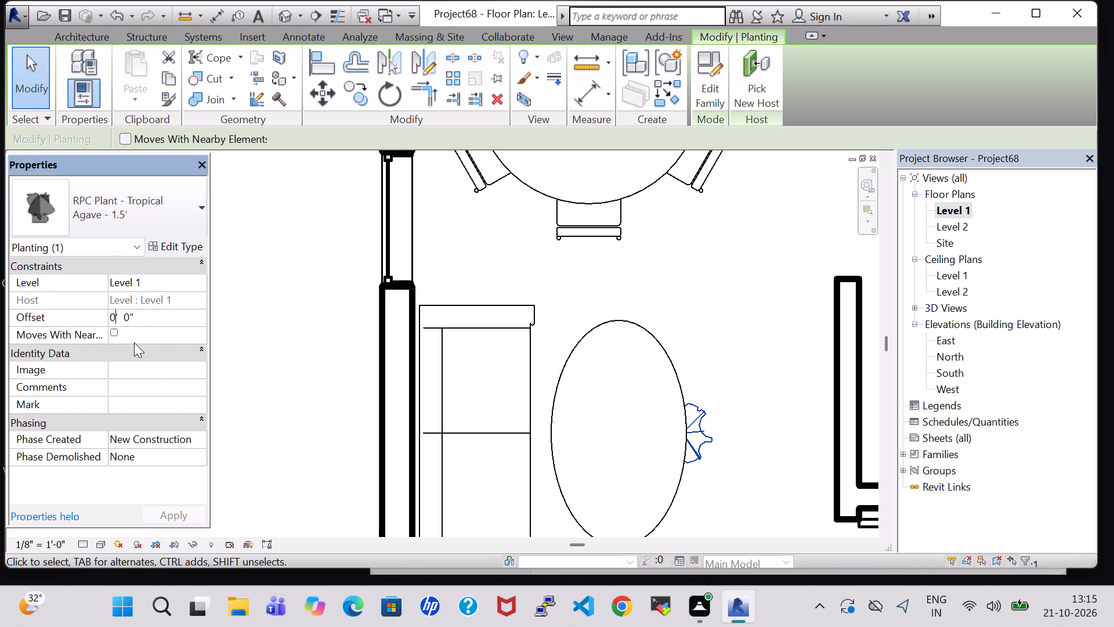
key(BackSpace)
key(2)
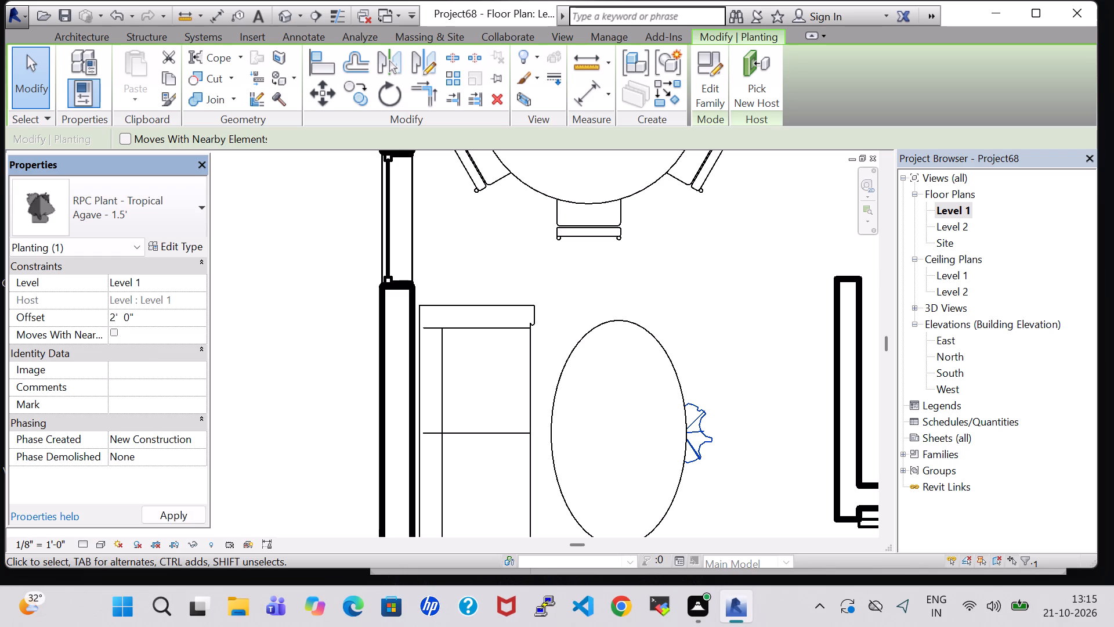
click(126, 319)
key(BackSpace)
key(6)
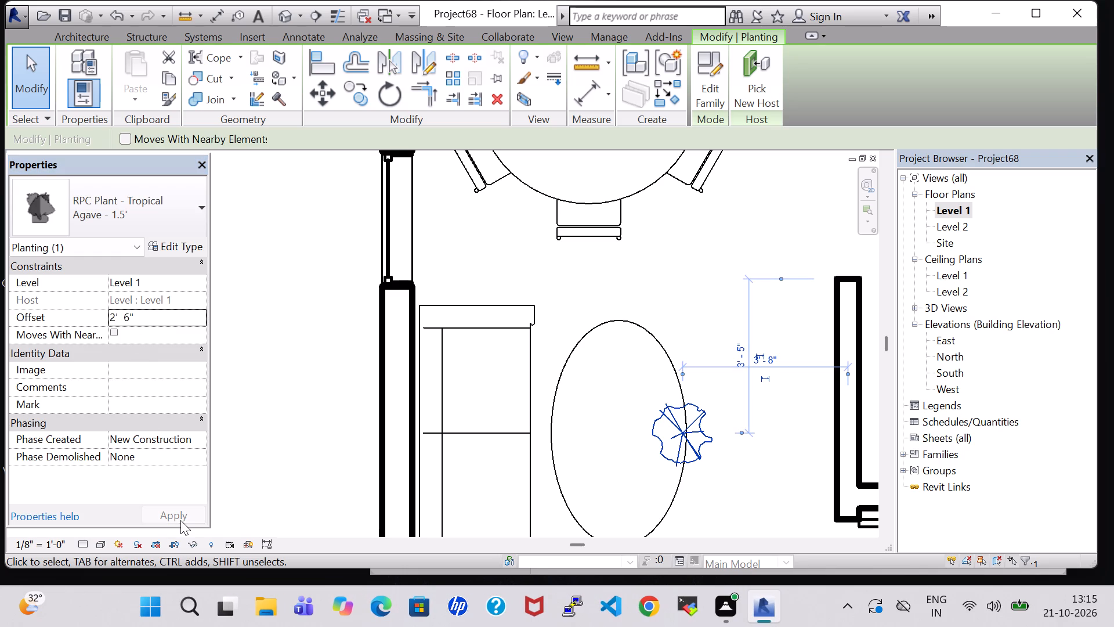
Nudge the agave plant toward the sofa to the centre of the elliptical table, about 5'-0" from the partition wall.
click(180, 520)
key(Left)
key(Left)
key(Left)
key(Left)
key(Left)
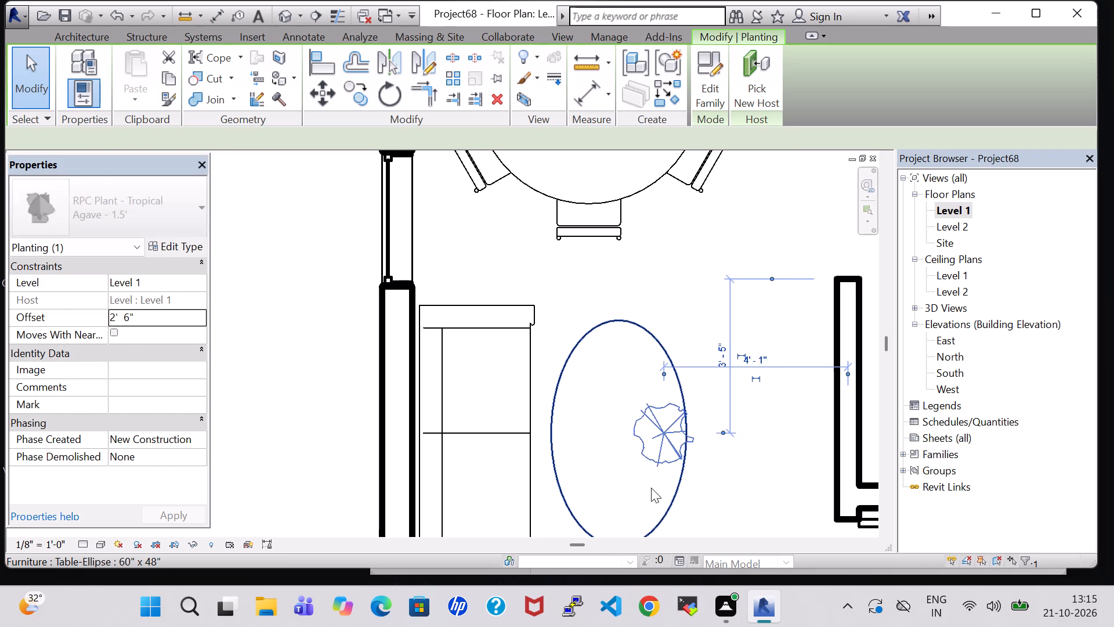
key(Left)
key(Left)
key(Left)
key(Left)
key(Left)
key(Left)
key(Left)
key(Left)
key(Left)
key(Left)
key(Left)
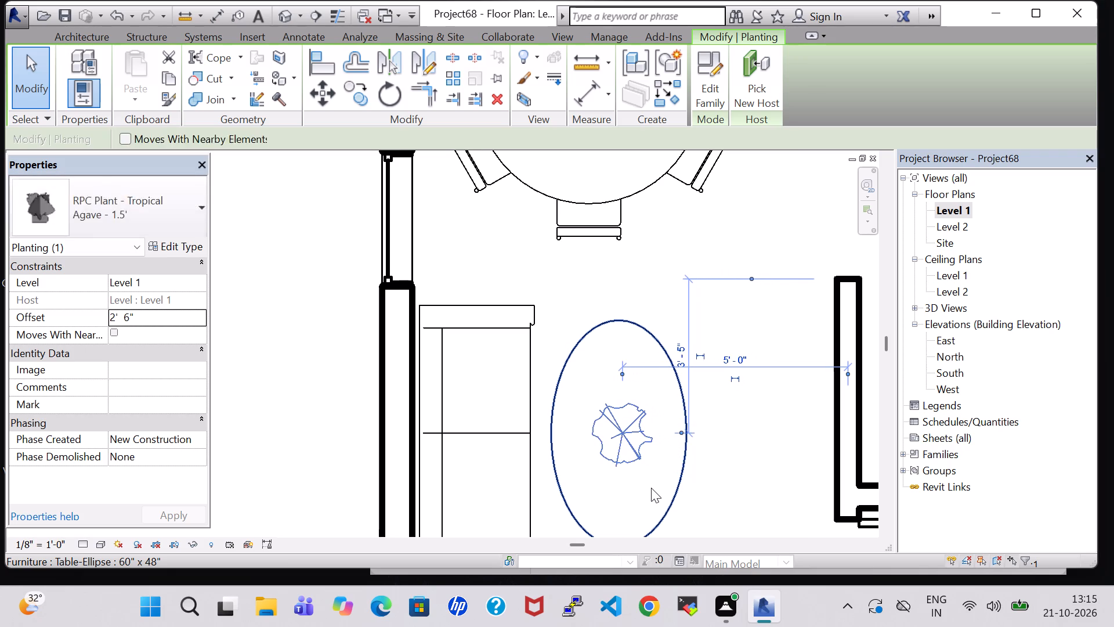
key(Left)
click(724, 412)
Load the Chair-Corbu.0001 family from the Furniture library's Seating folder for placement.
scroll(724, 412, down, 4)
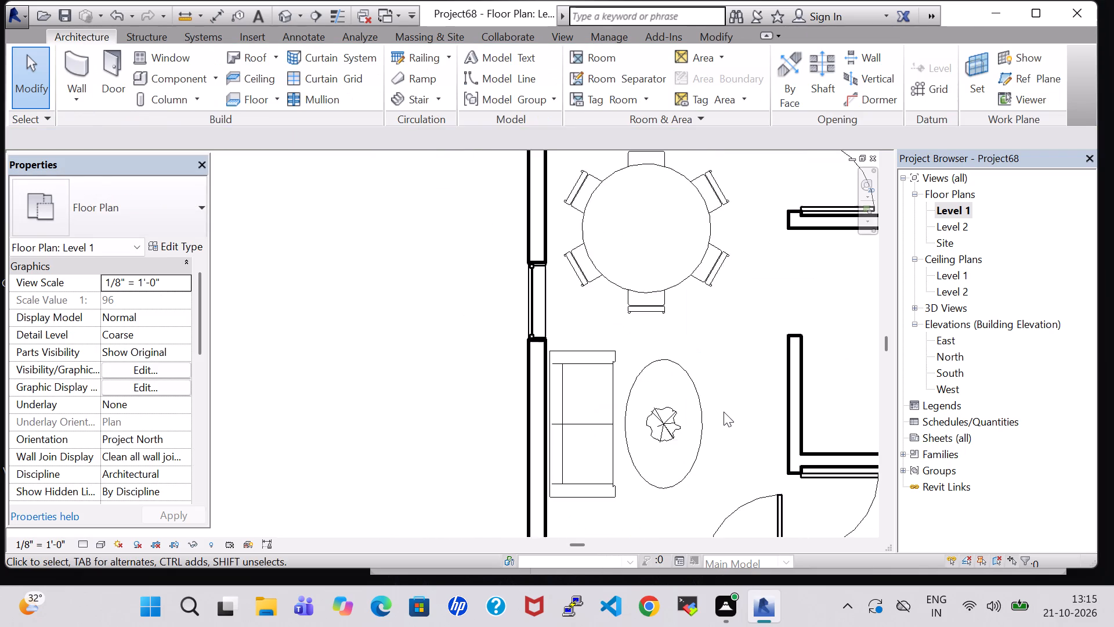
scroll(724, 412, down, 1)
middle_drag(724, 412, 728, 367)
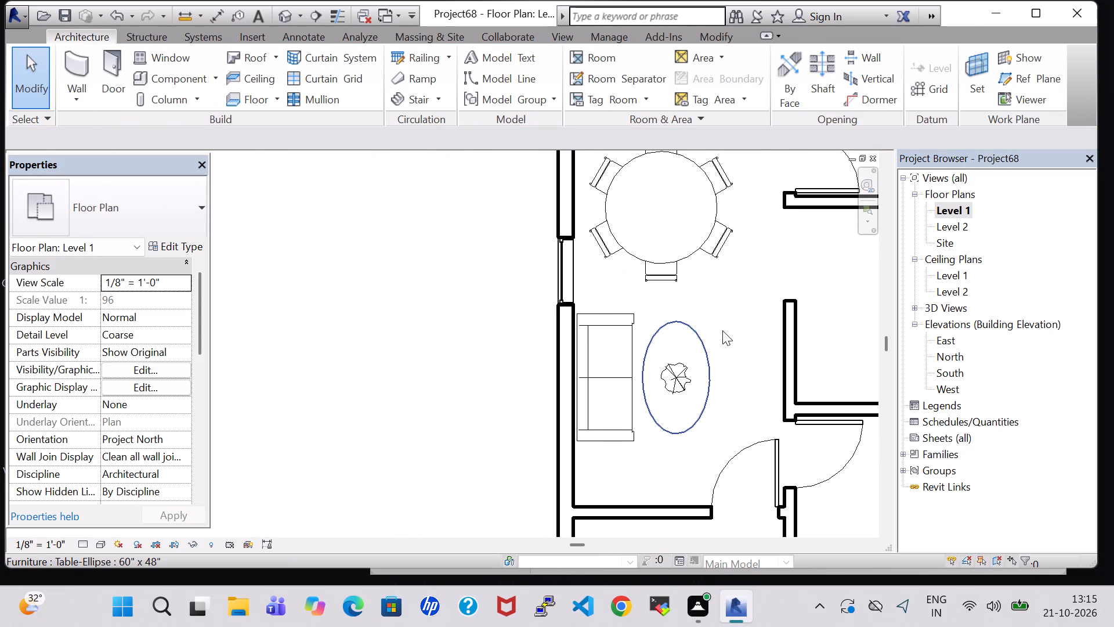
scroll(722, 330, down, 2)
click(181, 81)
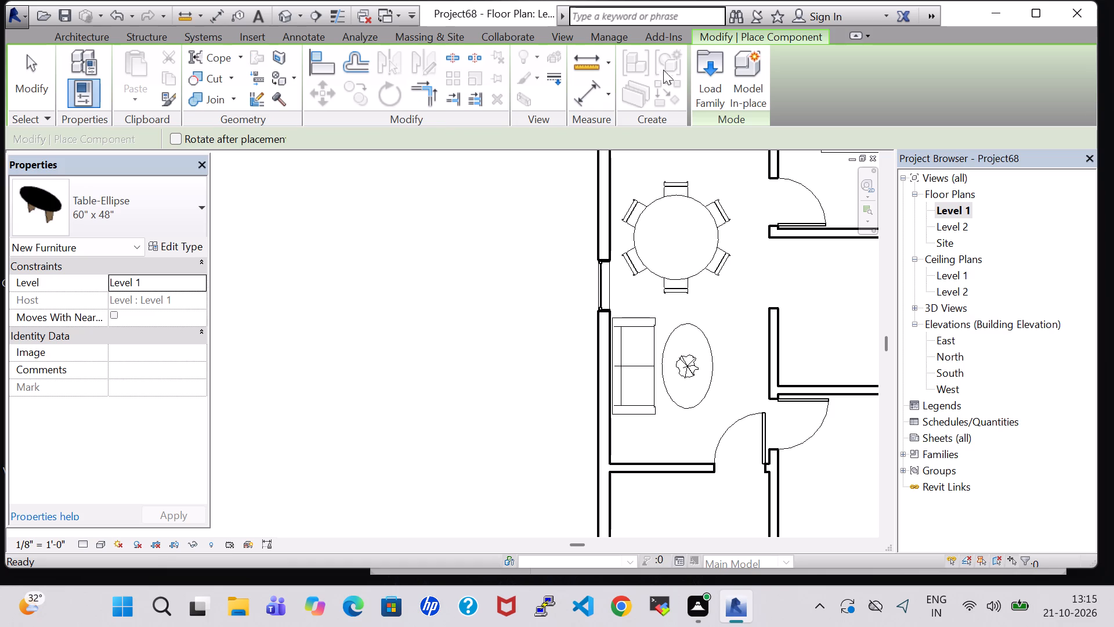
click(714, 69)
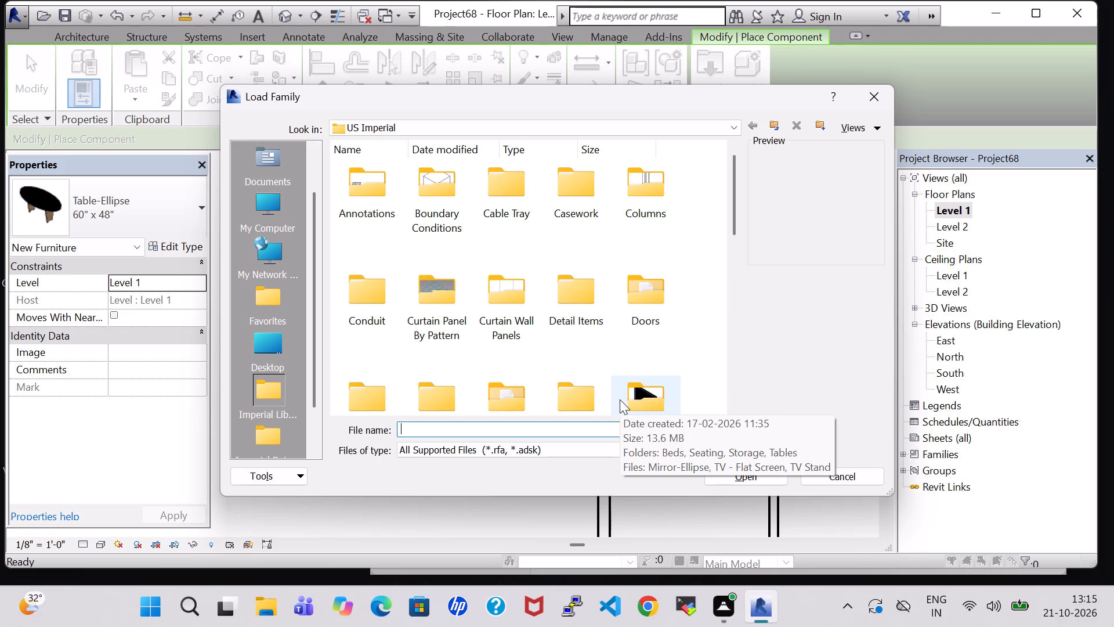
double_click(629, 397)
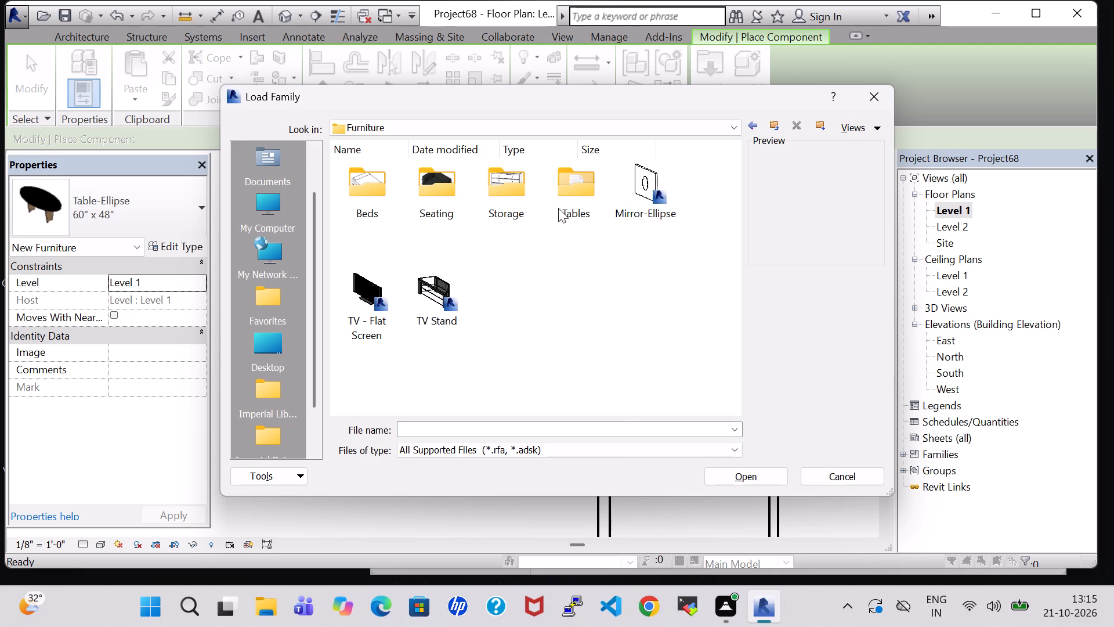
double_click(428, 188)
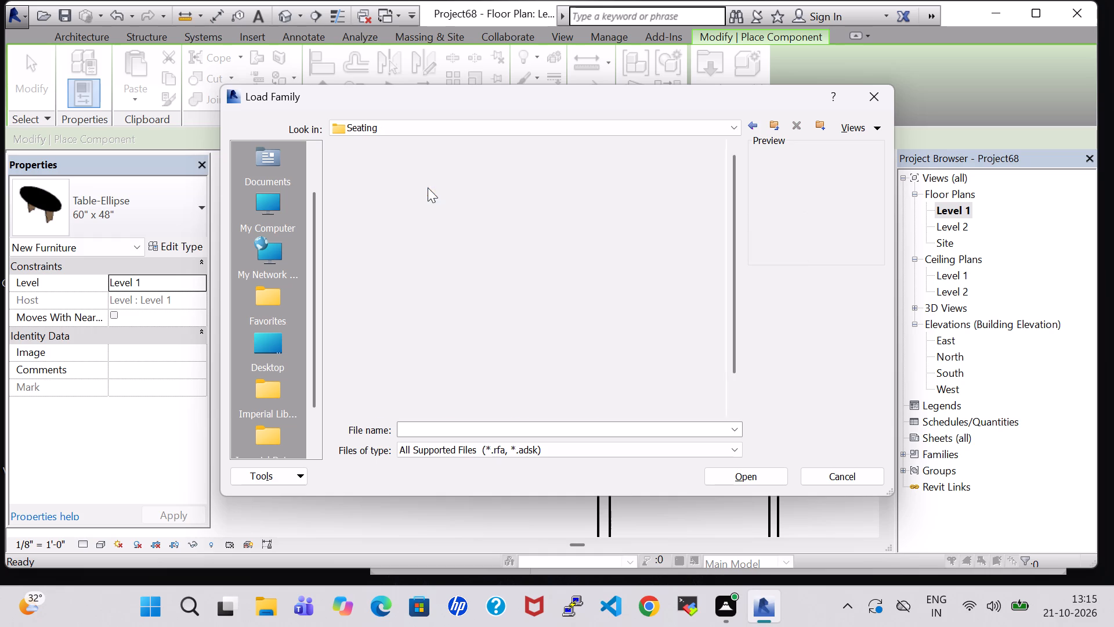
scroll(473, 340, down, 1)
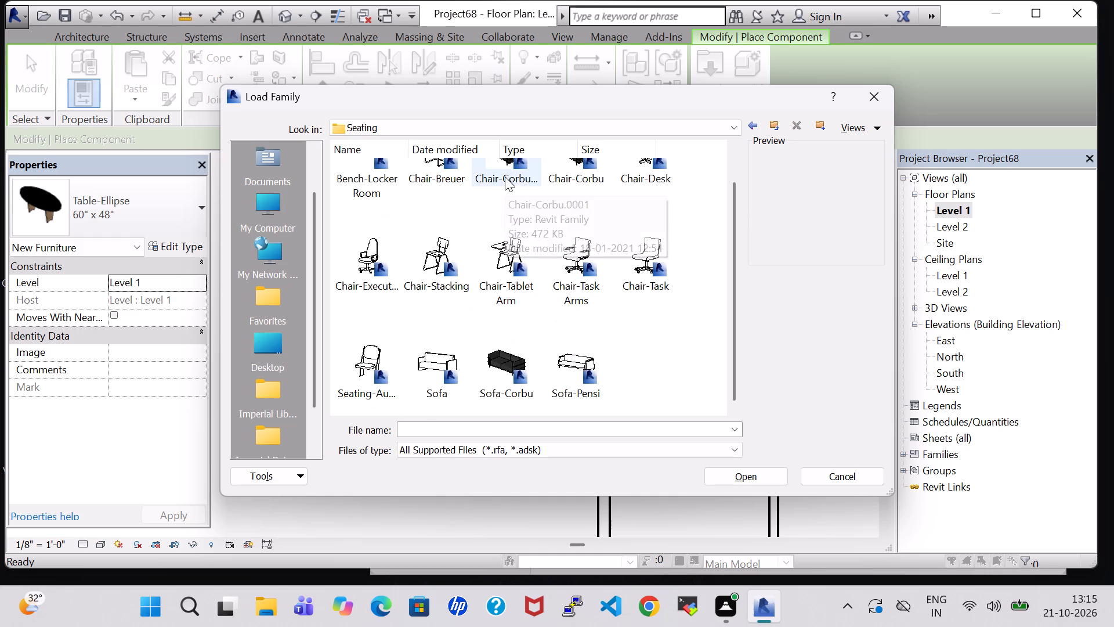
click(505, 175)
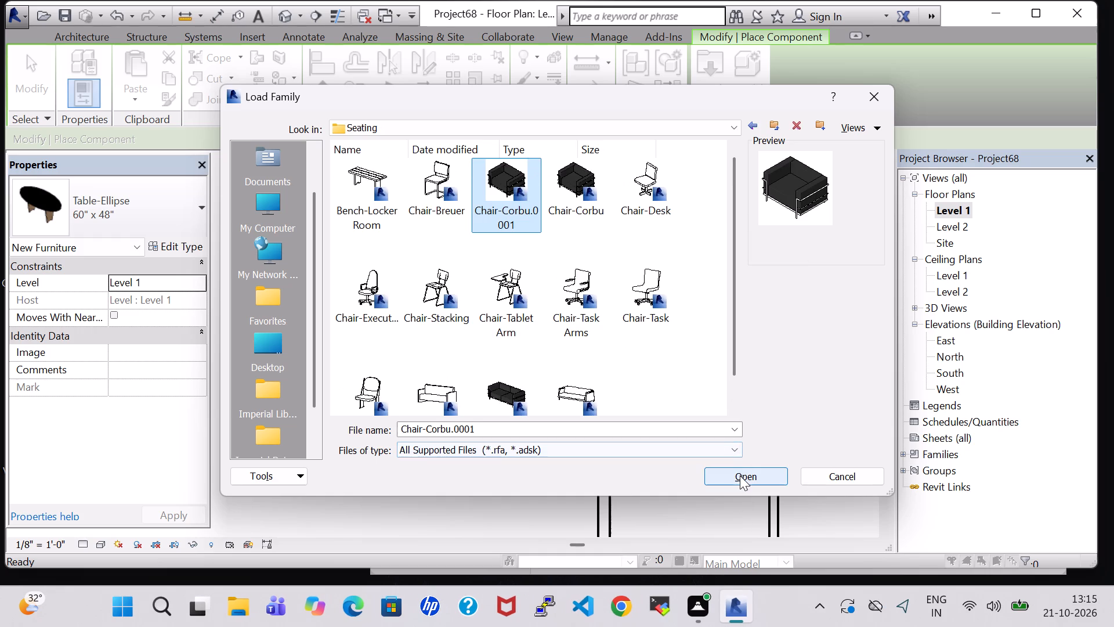
click(740, 475)
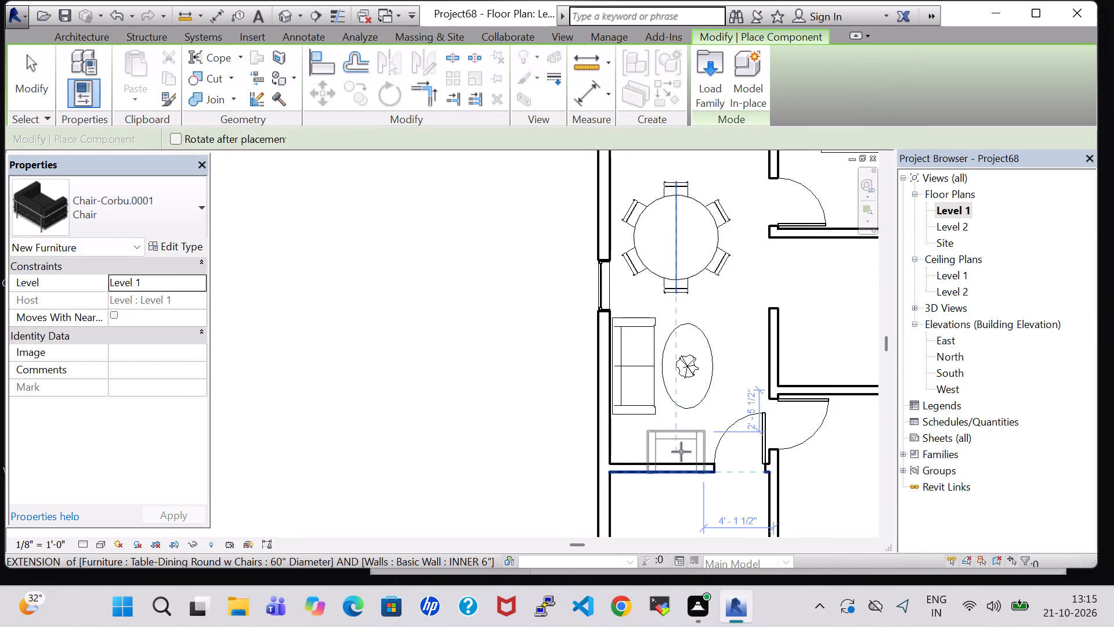
Place the Chair-Corbu.0001 beside the living room door, its back to the wall and facing the elliptical table, about 2'-10" from the exterior wall.
scroll(681, 452, up, 4)
key(space)
key(space)
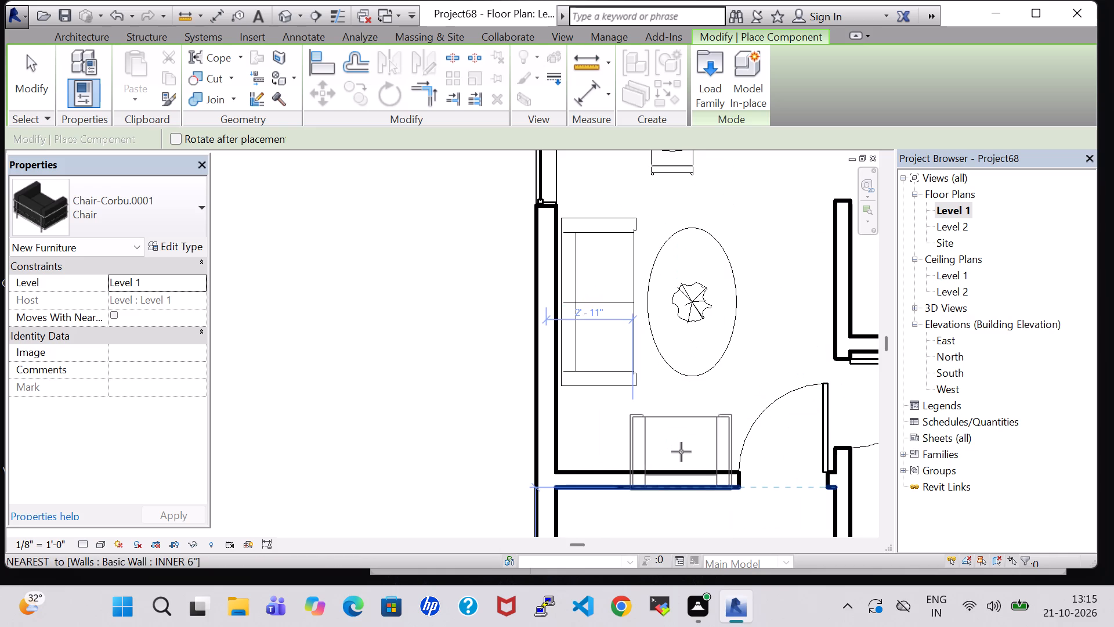
scroll(677, 439, up, 3)
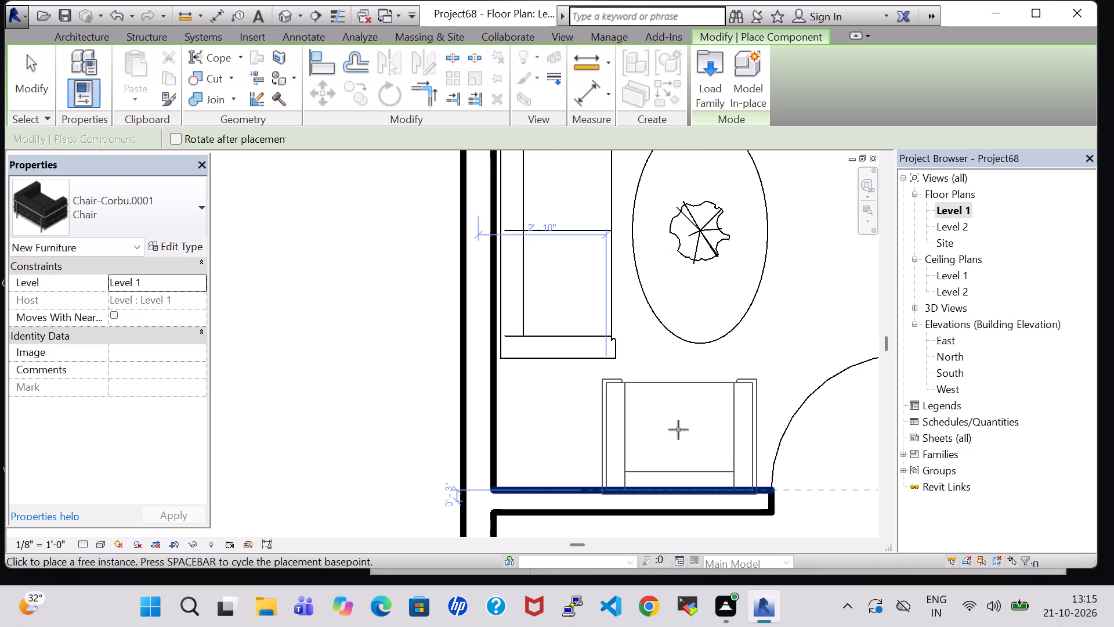
scroll(669, 436, up, 2)
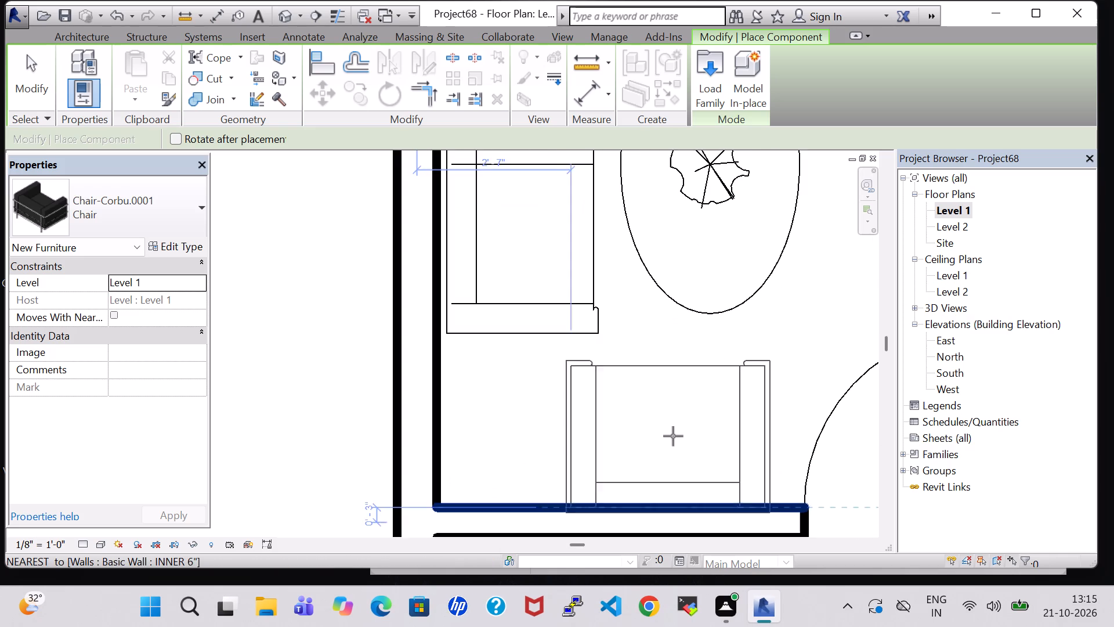
click(682, 426)
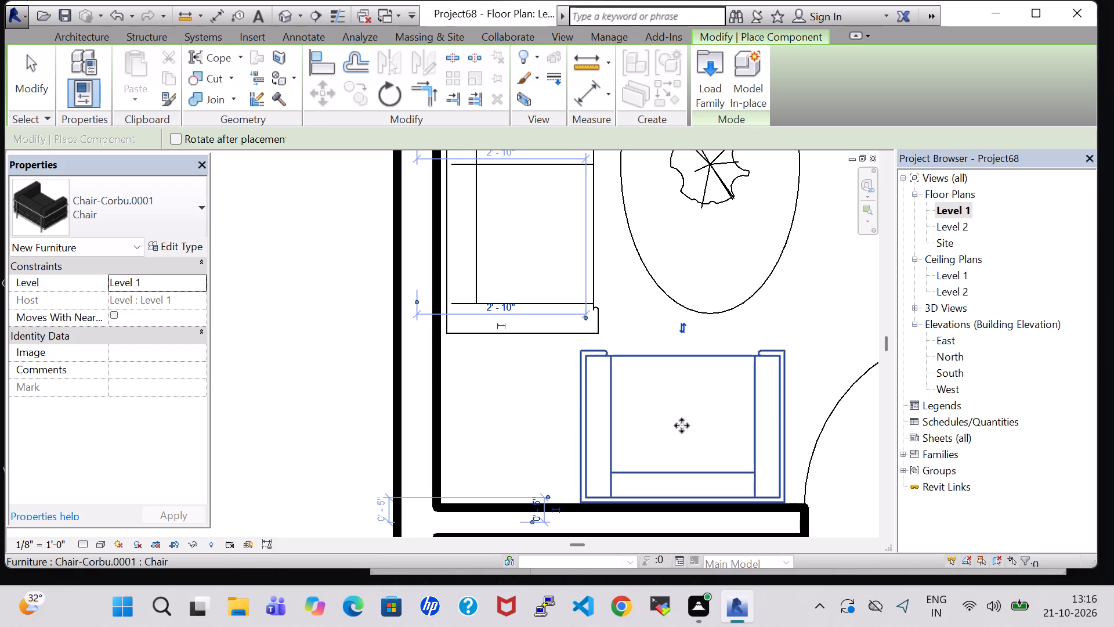
key(Escape)
key(Escape)
click(682, 426)
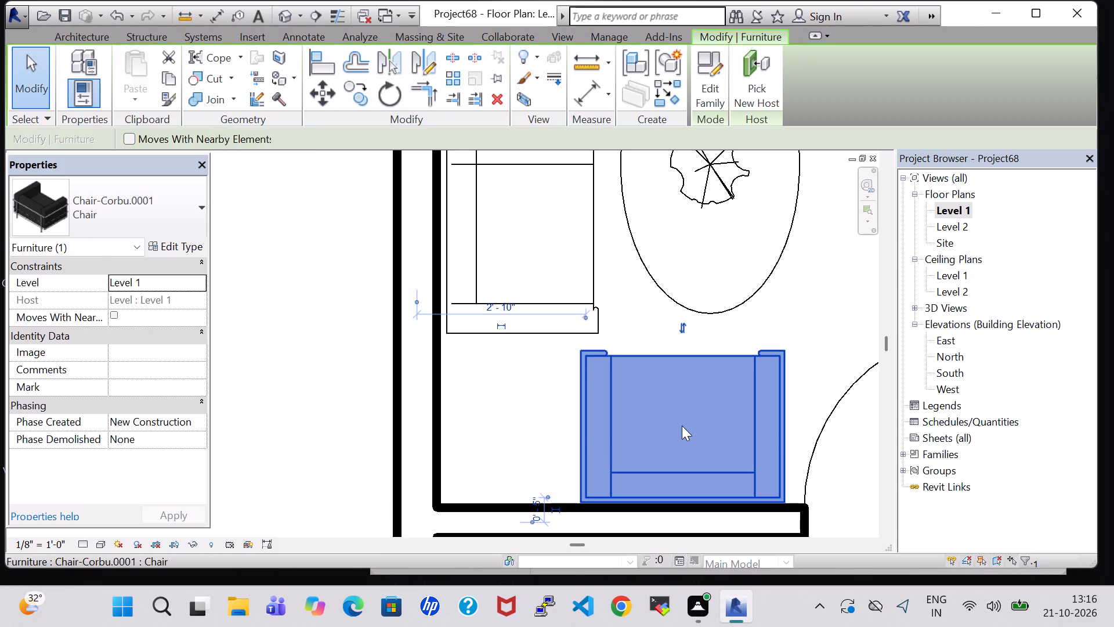
click(798, 323)
Delete the Chair-Corbu armchair near the door of the bedroom adjoining the dining area.
scroll(798, 323, down, 4)
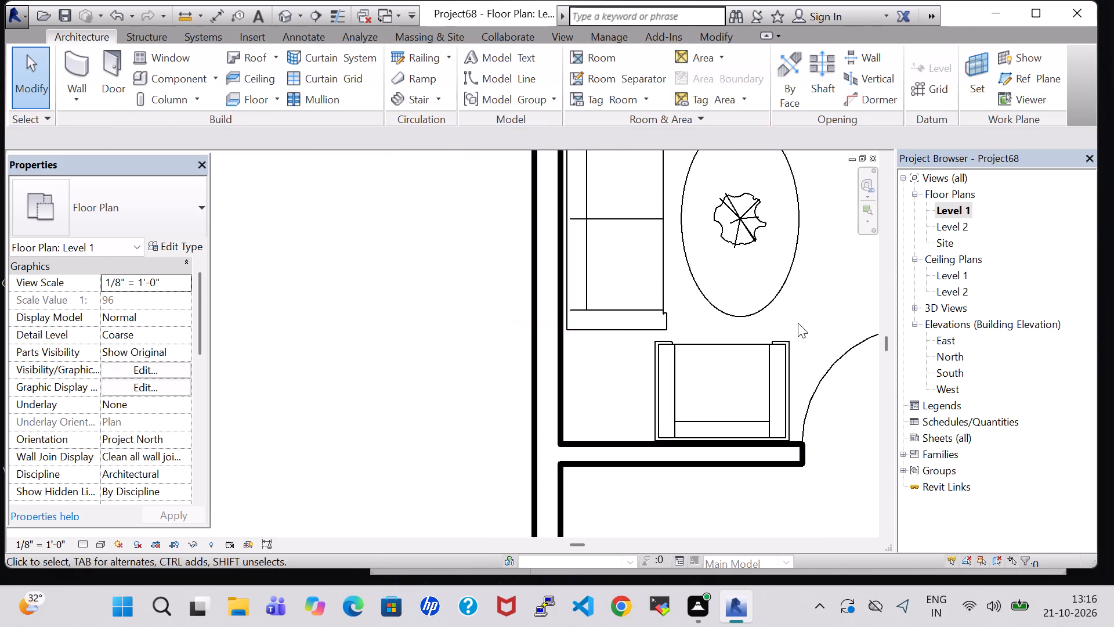
scroll(798, 323, down, 4)
middle_drag(819, 301, 700, 407)
scroll(700, 407, down, 4)
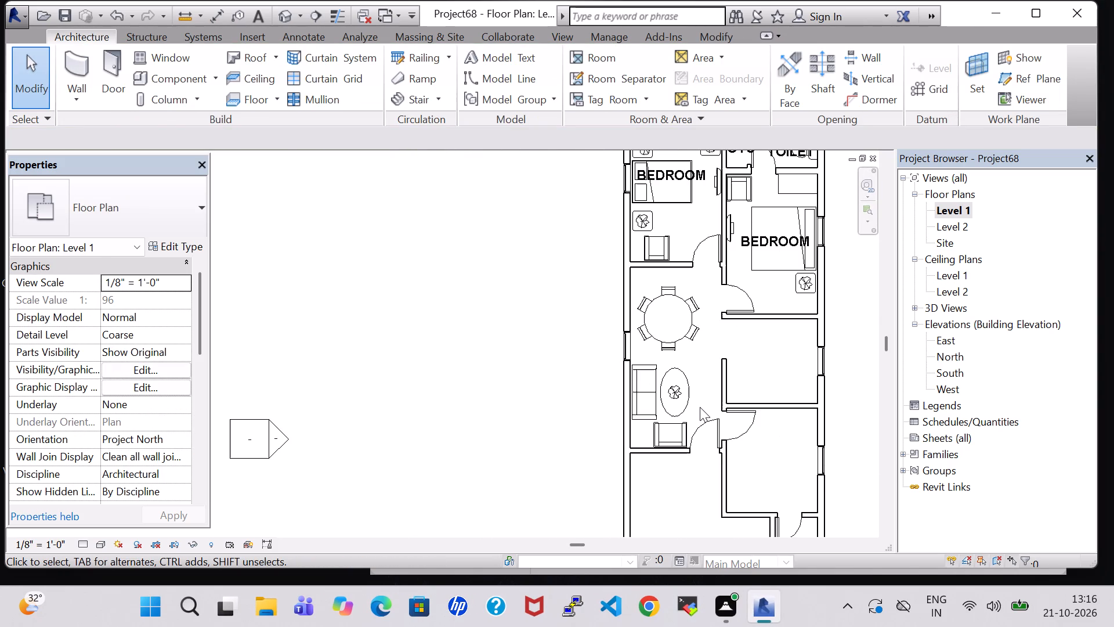
scroll(700, 407, down, 1)
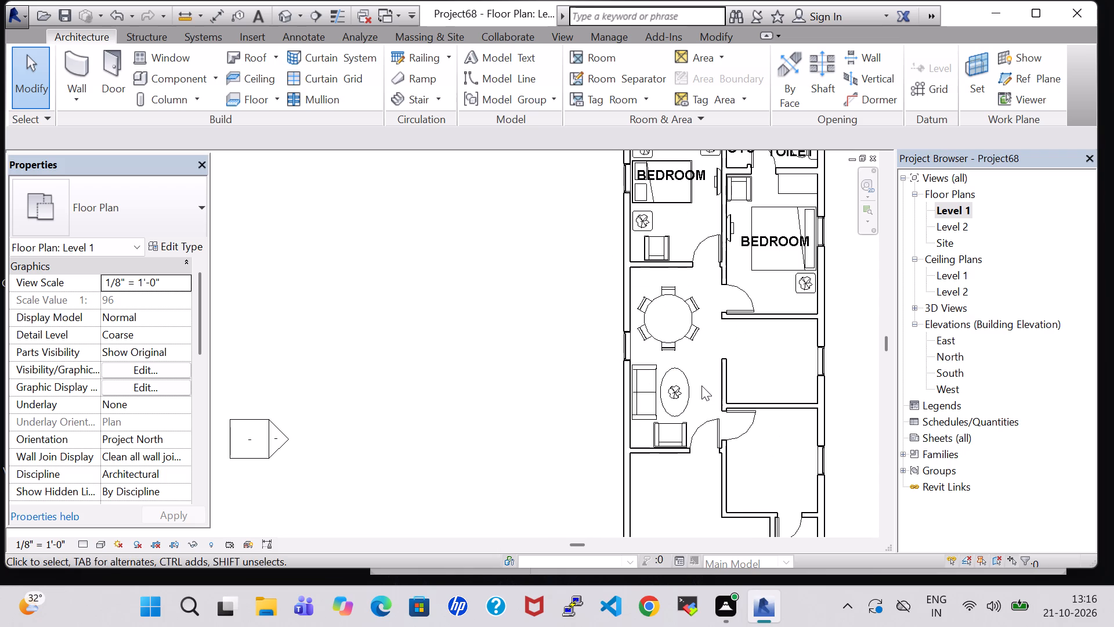
click(657, 246)
right_click(657, 246)
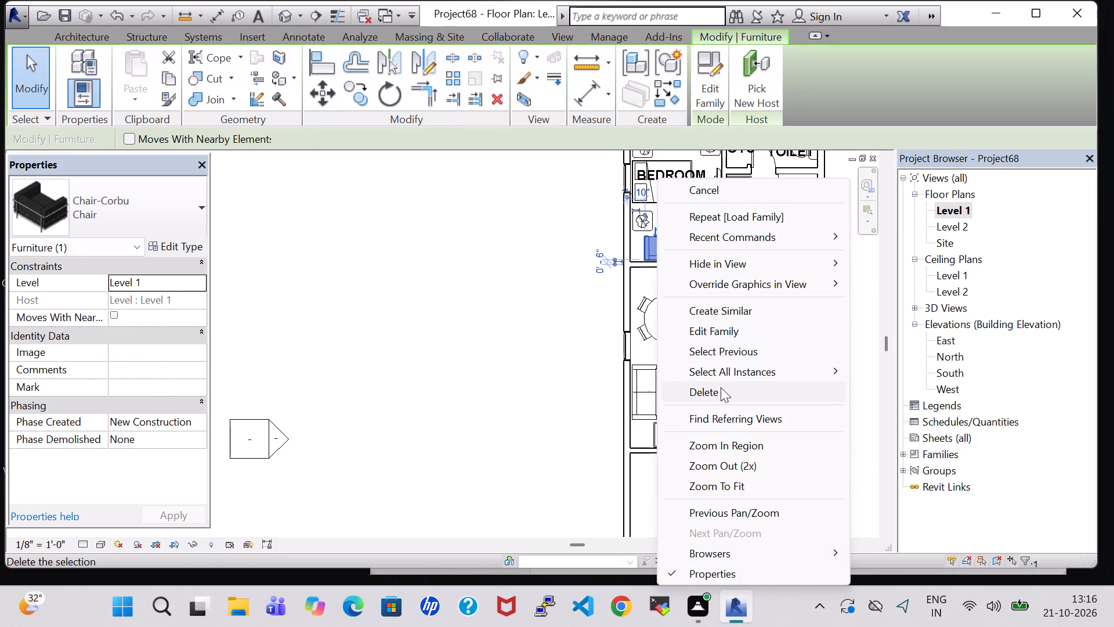
click(721, 387)
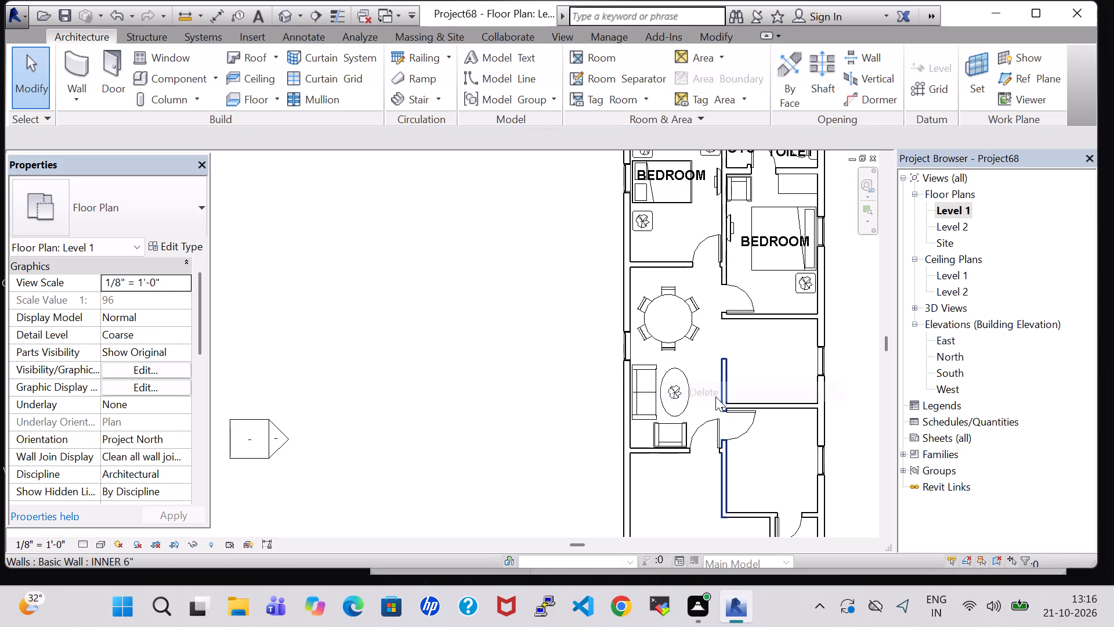
Place another Chair-Corbu.0001 like the living room's in that bedroom beside the door, with its back to the dining-side wall.
click(675, 432)
right_click(675, 430)
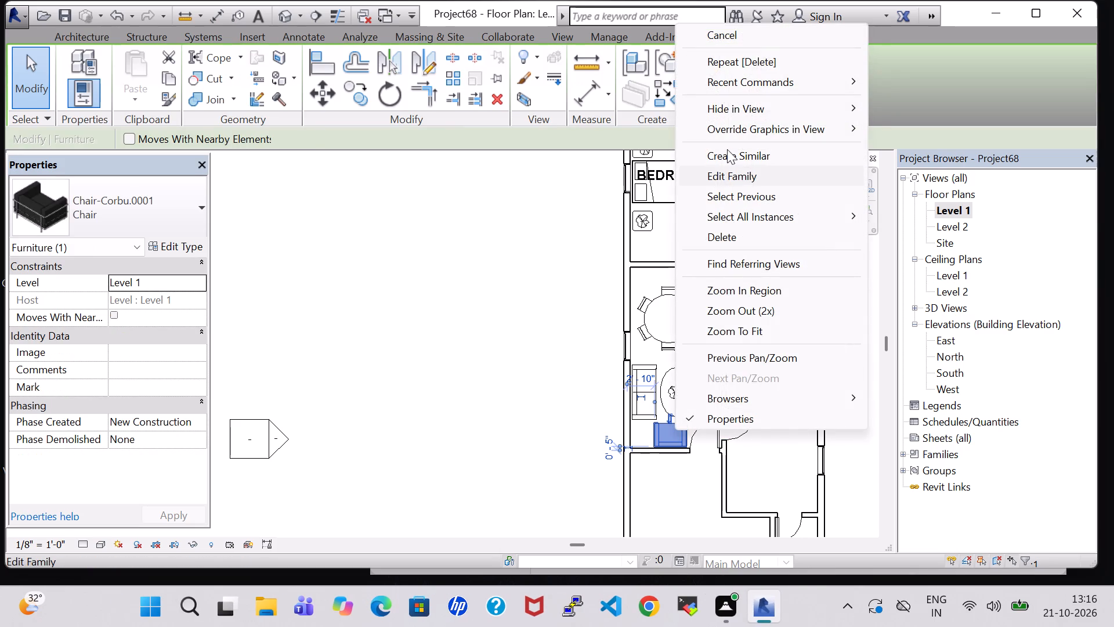
click(729, 149)
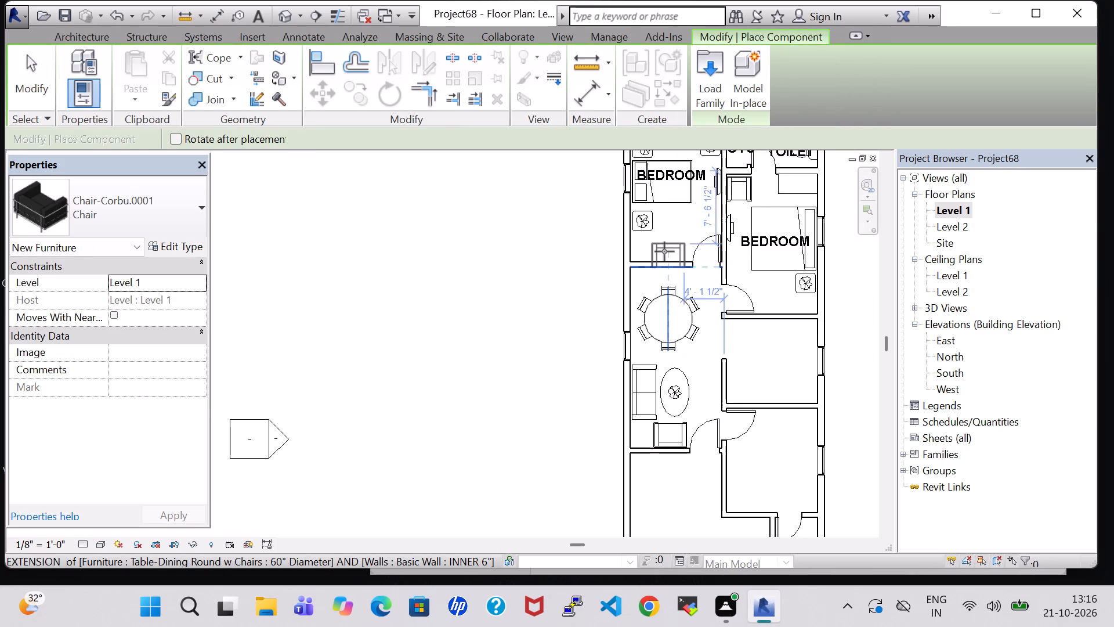
scroll(664, 246, up, 7)
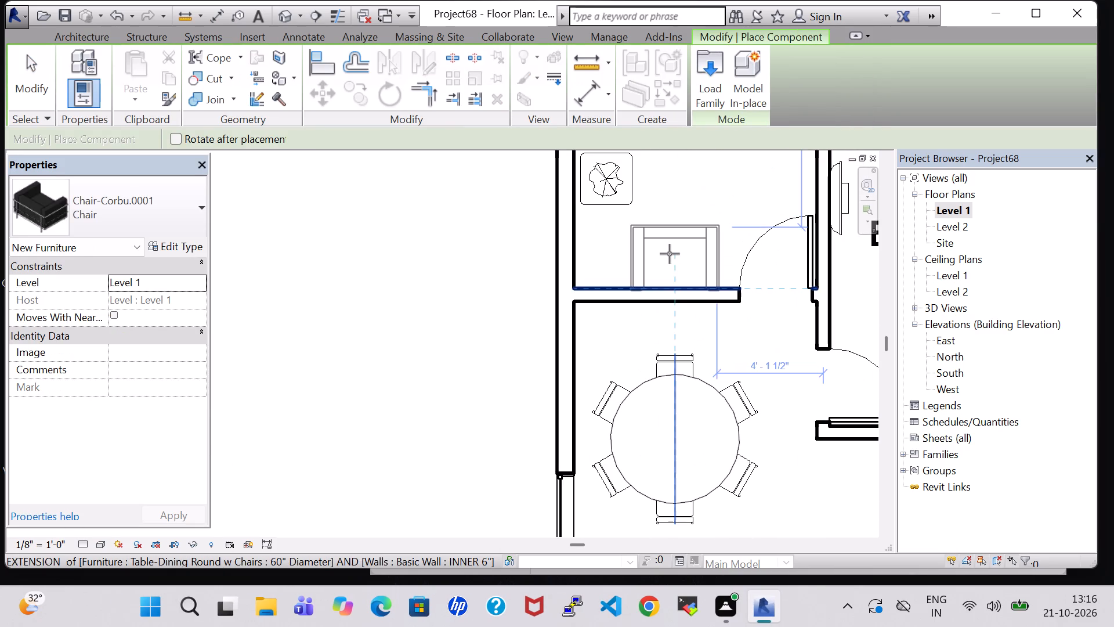
key(space)
key(space)
key(space)
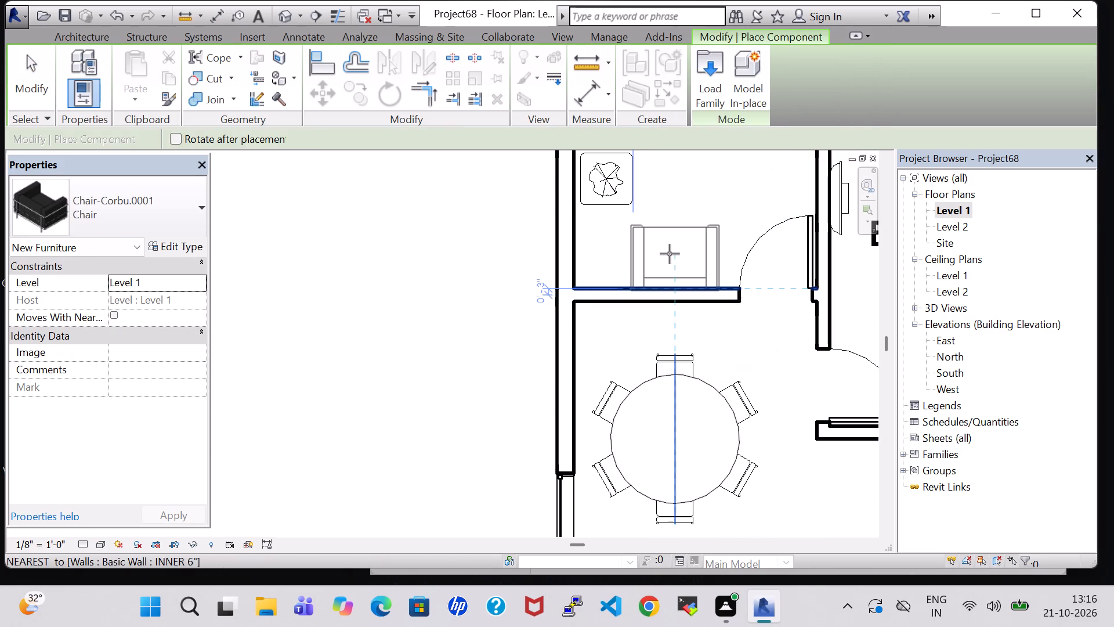
scroll(678, 247, up, 3)
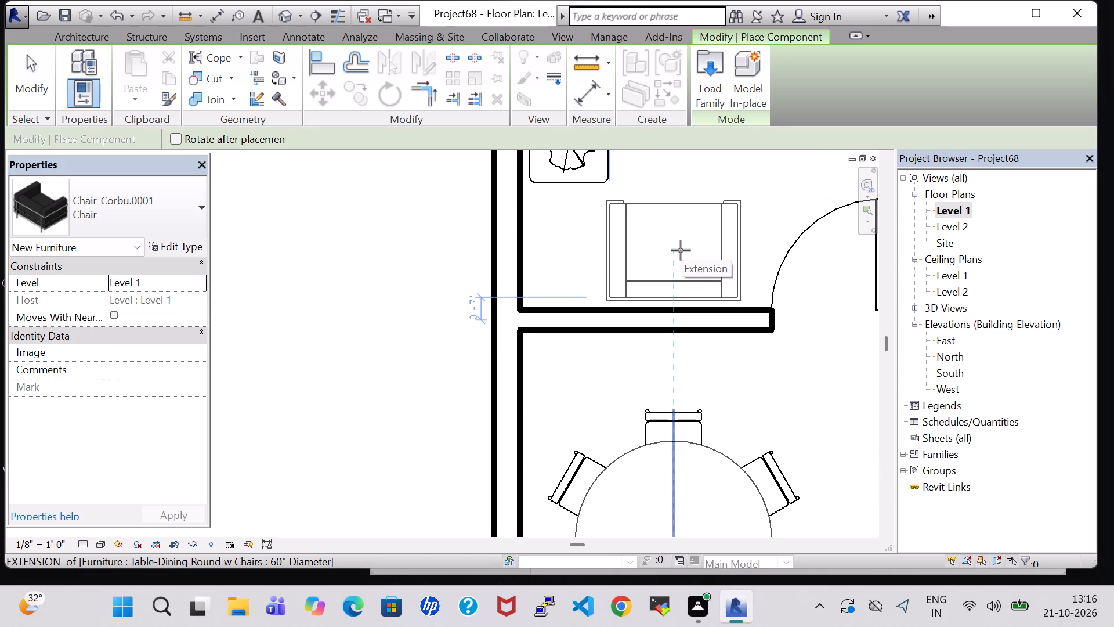
click(688, 253)
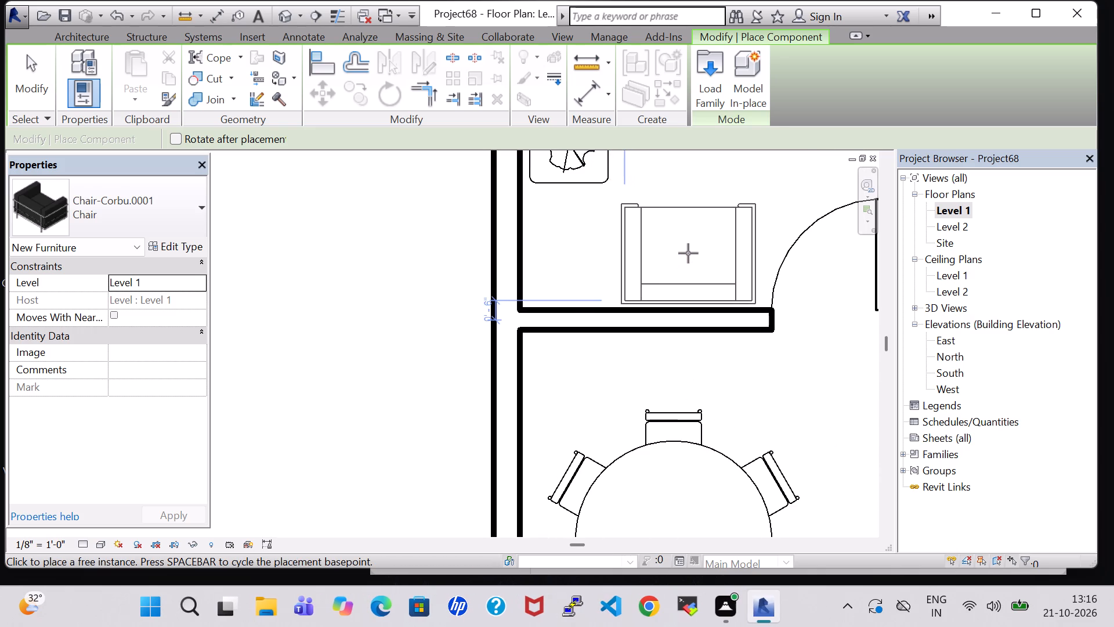
scroll(688, 253, down, 4)
key(Escape)
key(Escape)
Place another 32" TV - Flat Screen like the bedroom's against the living room partition wall, facing the sofa.
scroll(688, 253, down, 3)
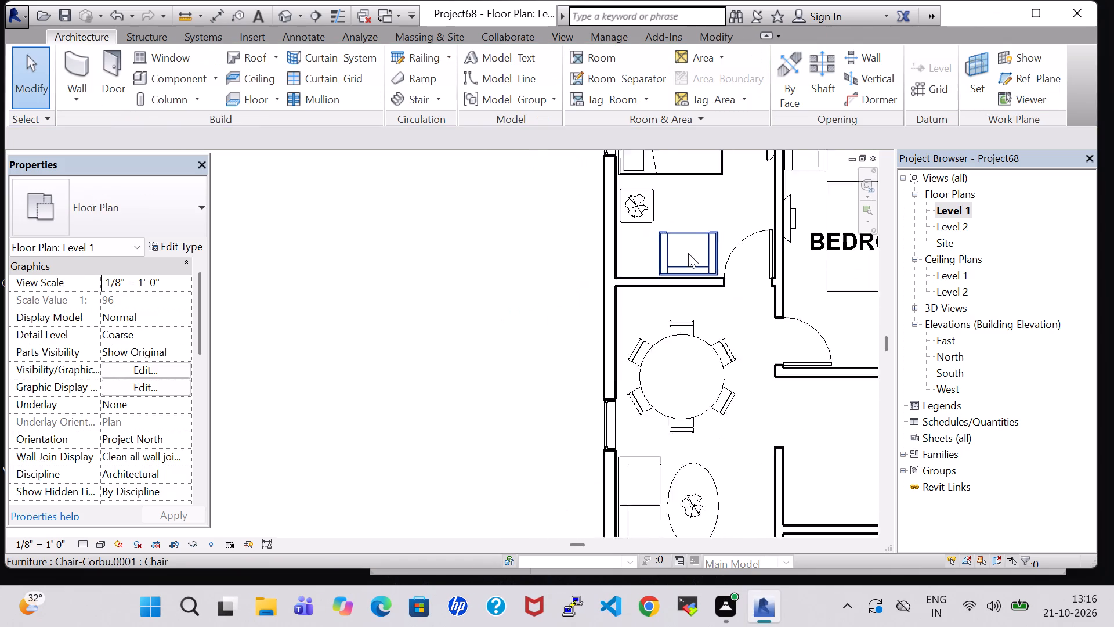
scroll(688, 253, down, 3)
click(794, 358)
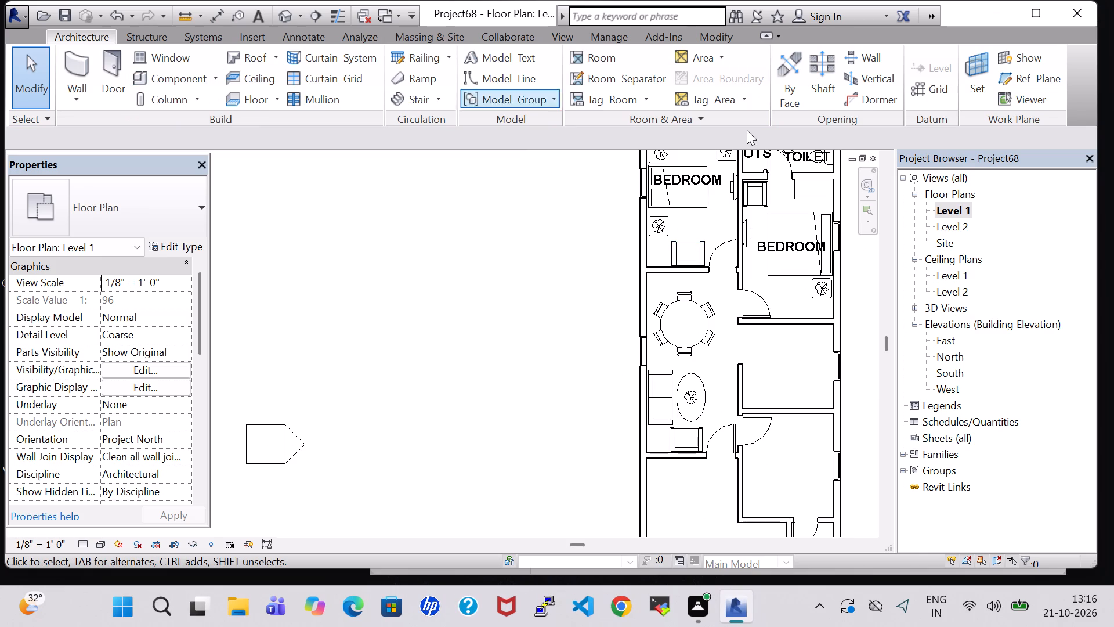
click(734, 192)
right_click(734, 192)
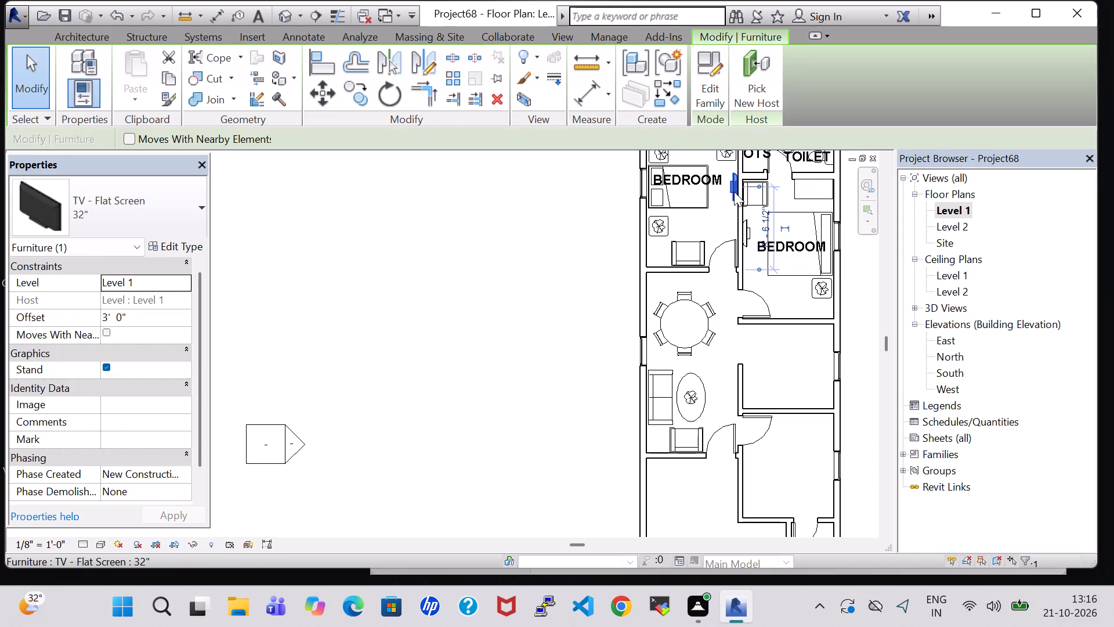
click(821, 308)
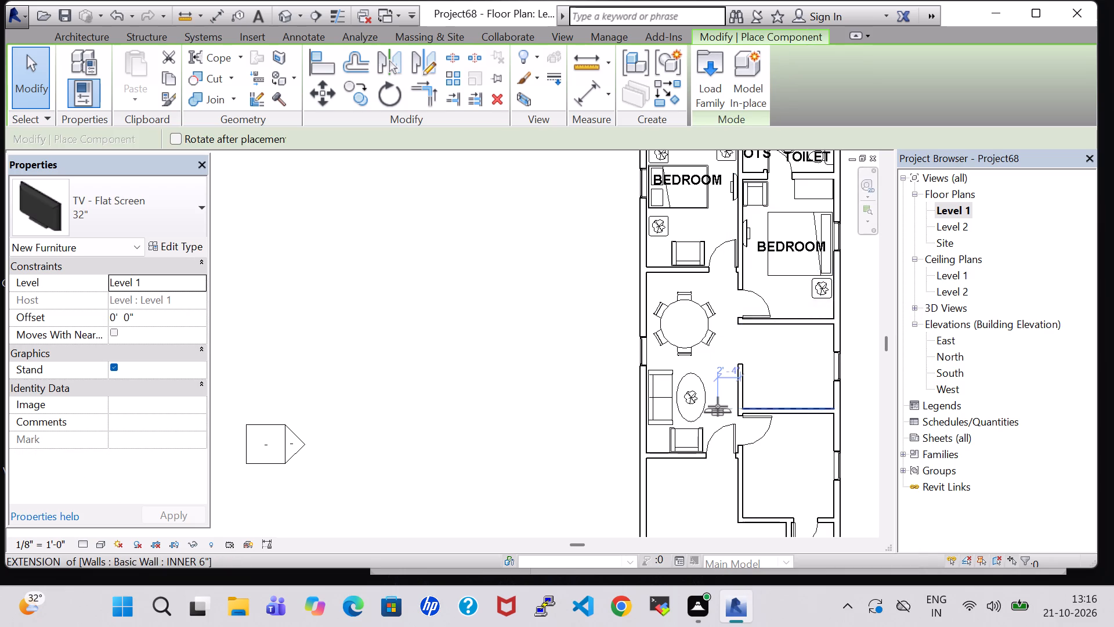
scroll(718, 406, up, 10)
key(space)
key(space)
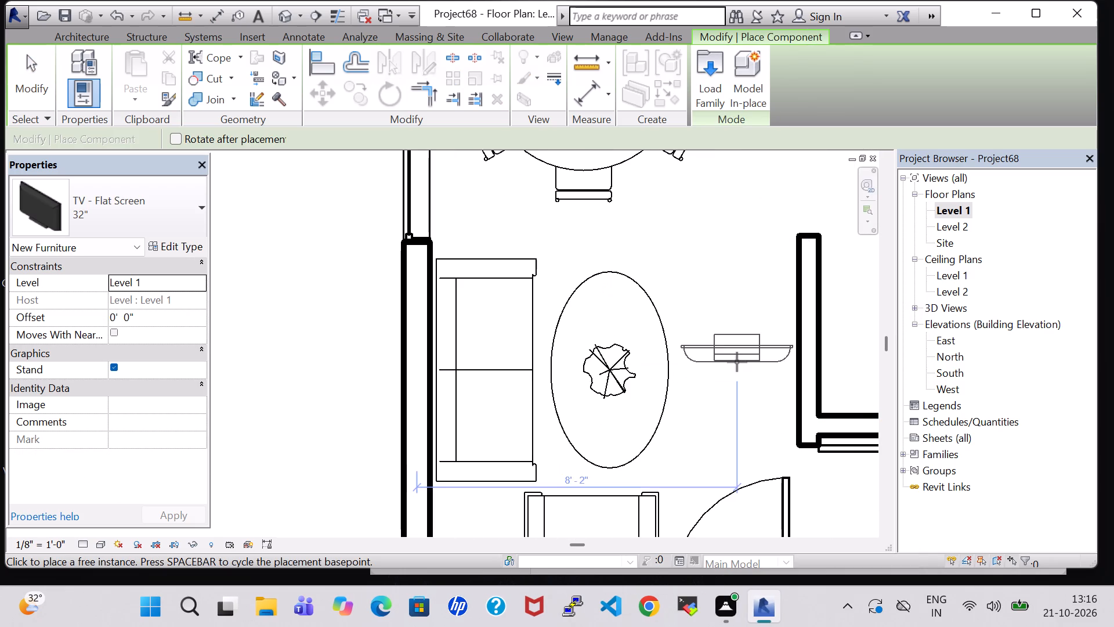
key(space)
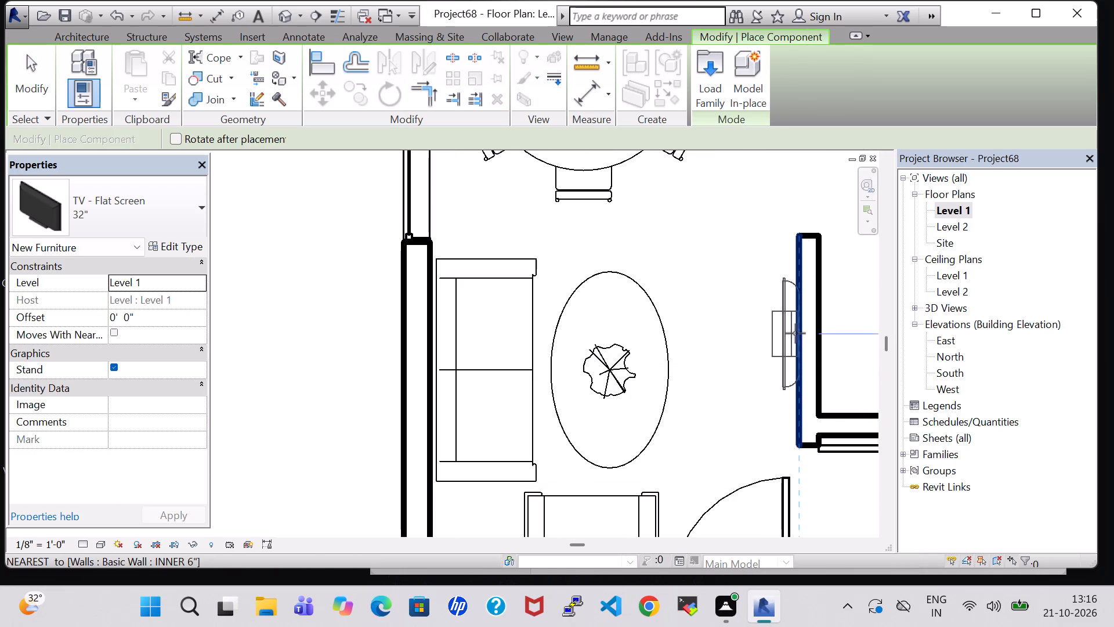
scroll(795, 332, up, 3)
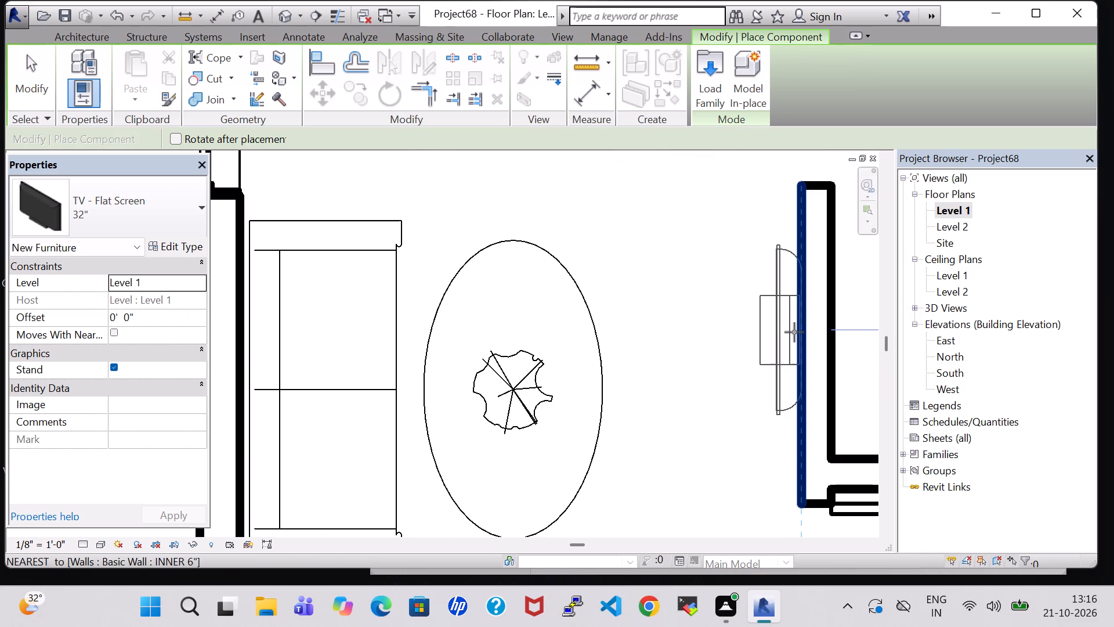
click(794, 332)
key(Escape)
key(Escape)
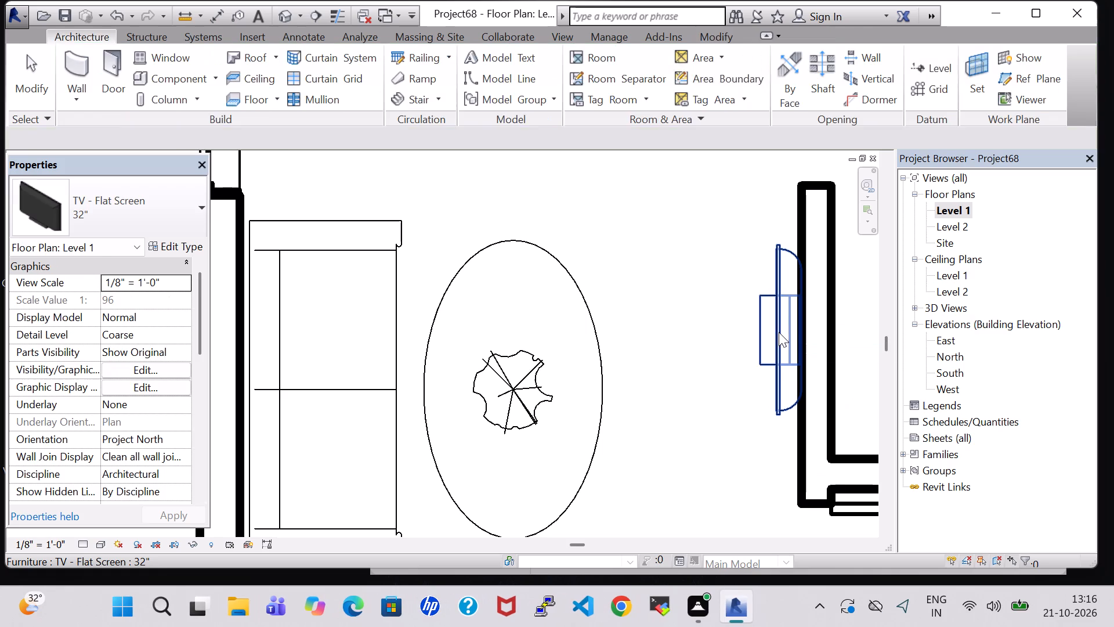
Nudge the living room's flat screen TV slightly off the partition wall toward the sofa and set its offset to 3' 0".
click(779, 332)
key(Left)
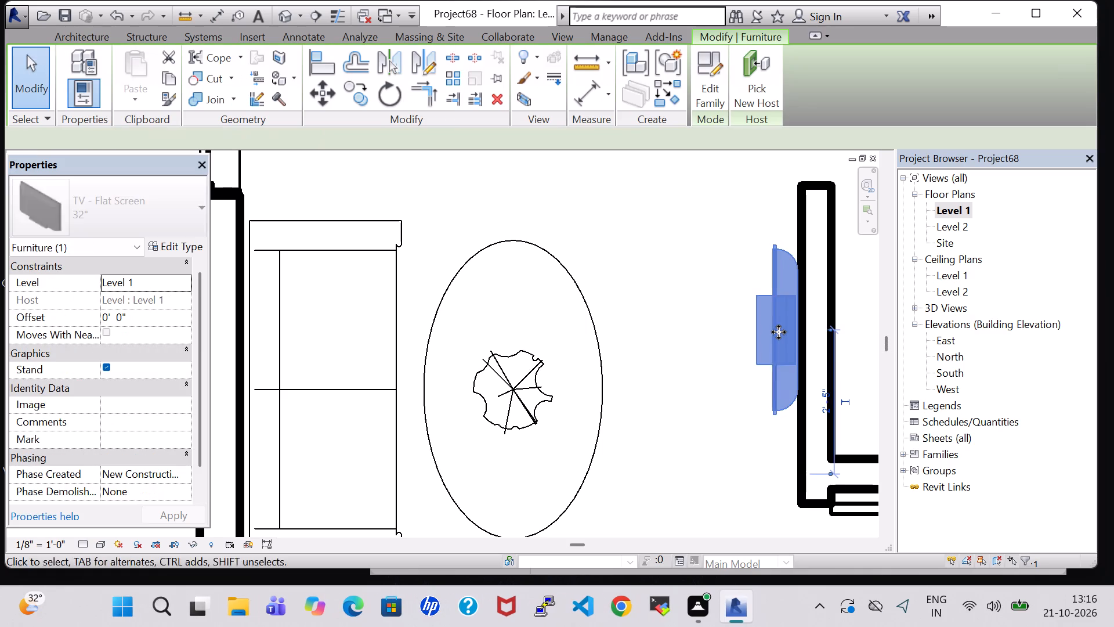
click(109, 317)
click(106, 317)
key(BackSpace)
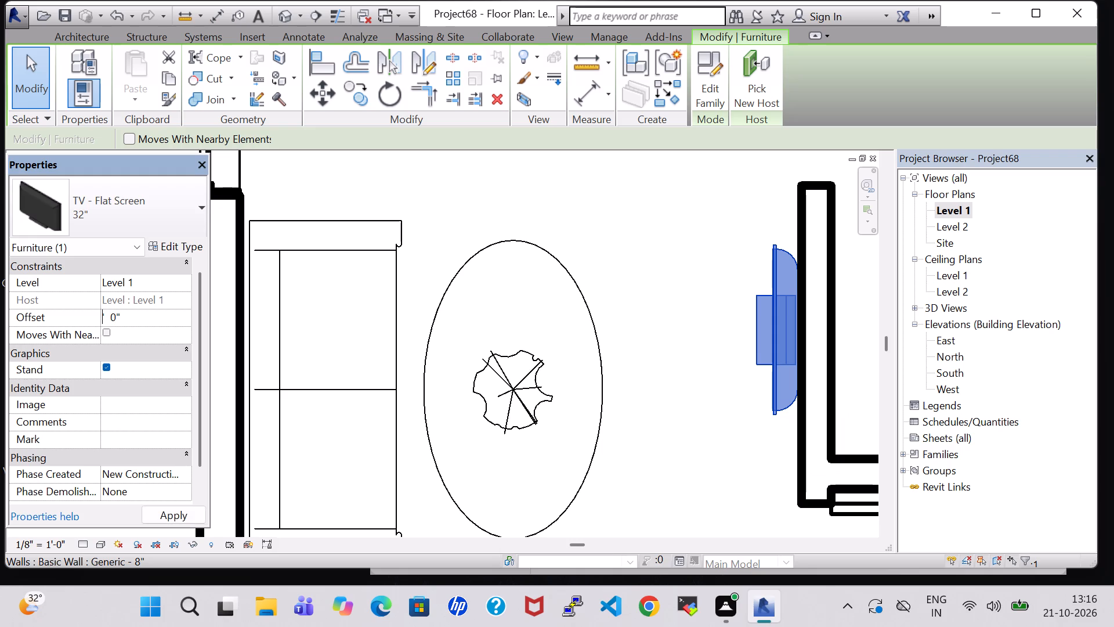
key(3)
click(162, 509)
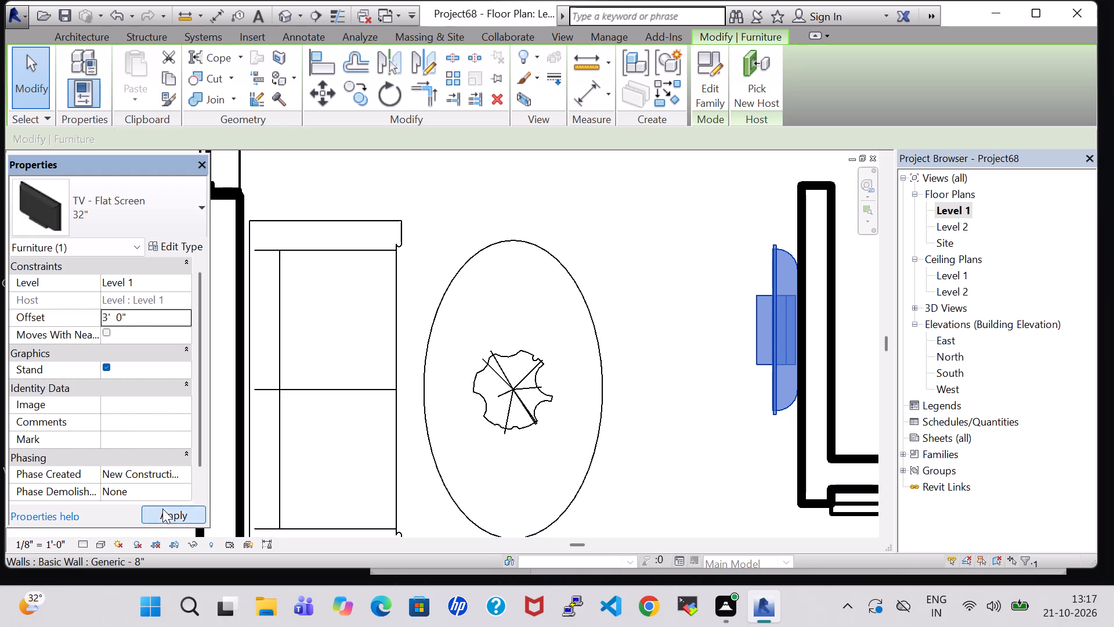
click(737, 264)
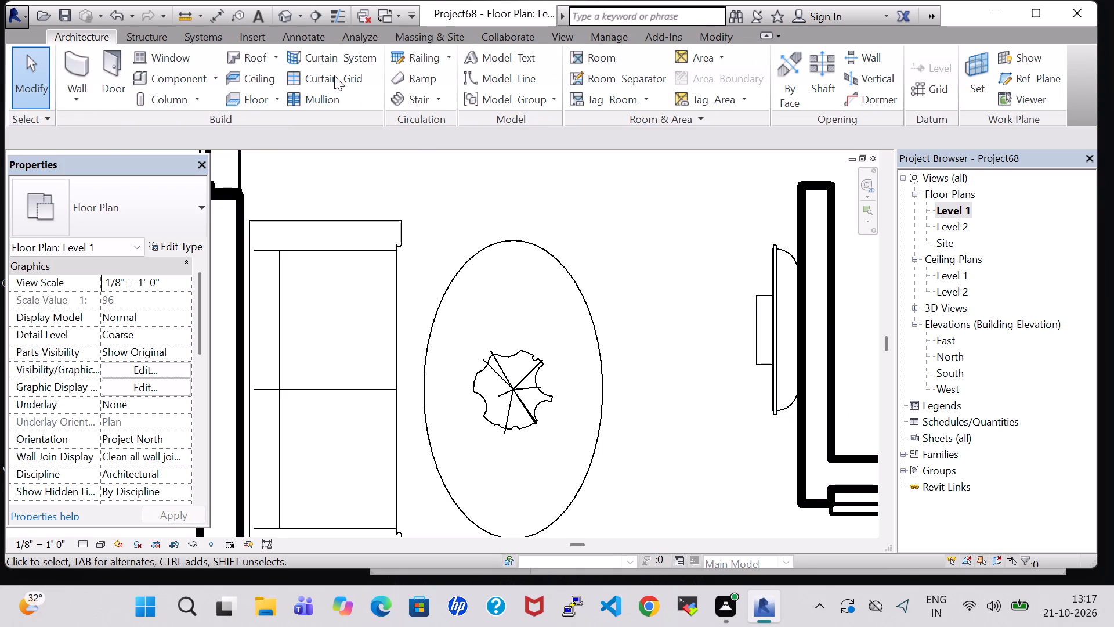
Inspect the furnished rooms in the default 3D view from different angles and return to the Level 1 floor plan.
click(278, 17)
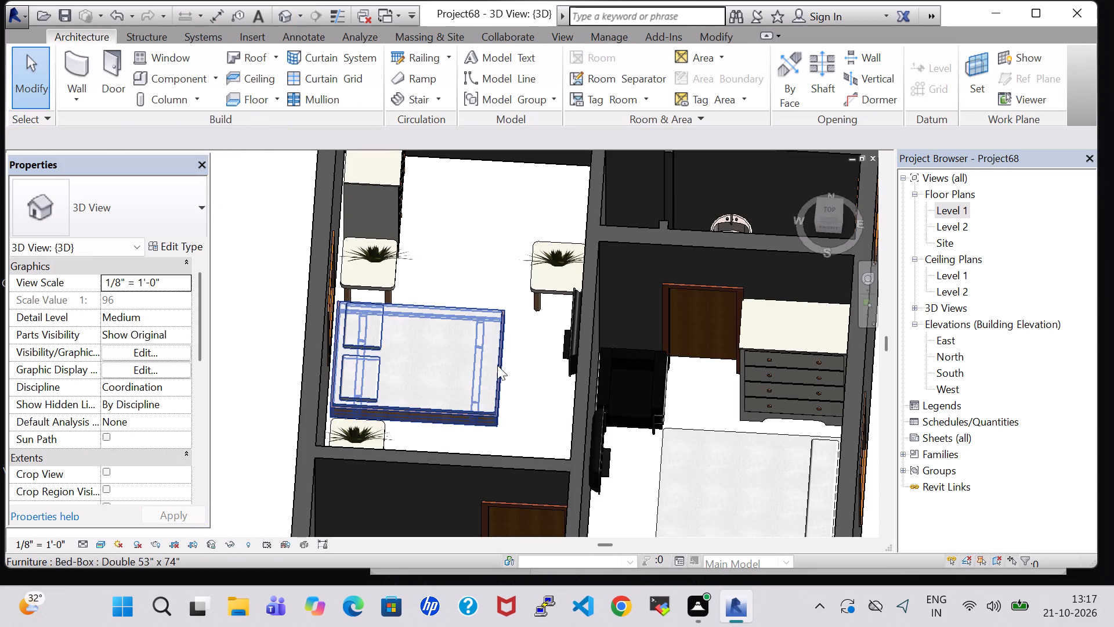
shift+middle_drag(455, 441, 537, 361)
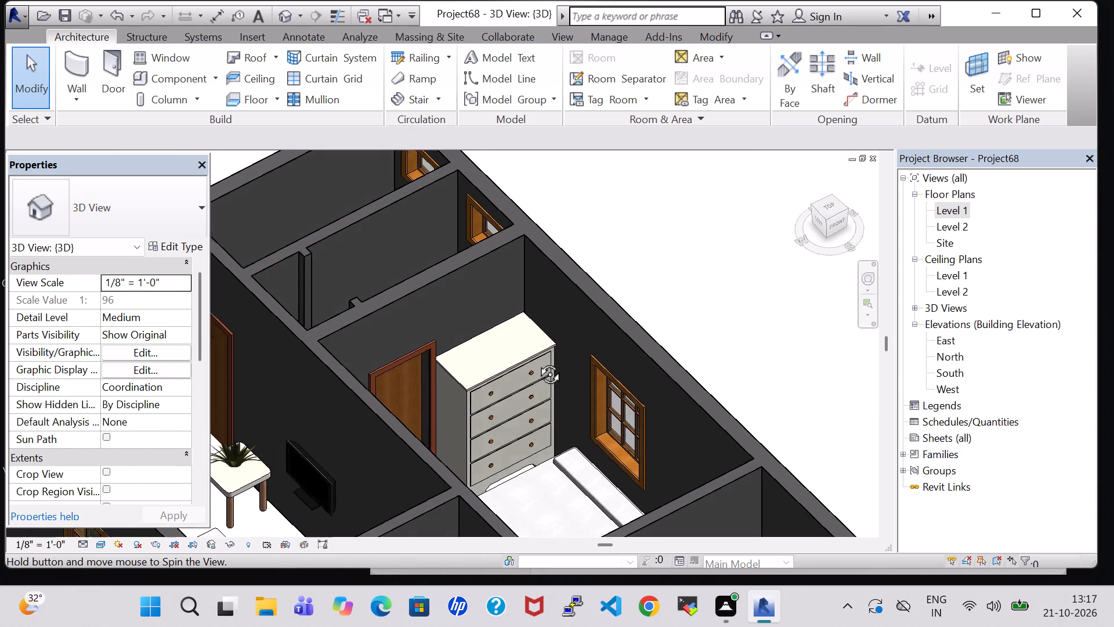
shift+middle_drag(537, 361, 486, 389)
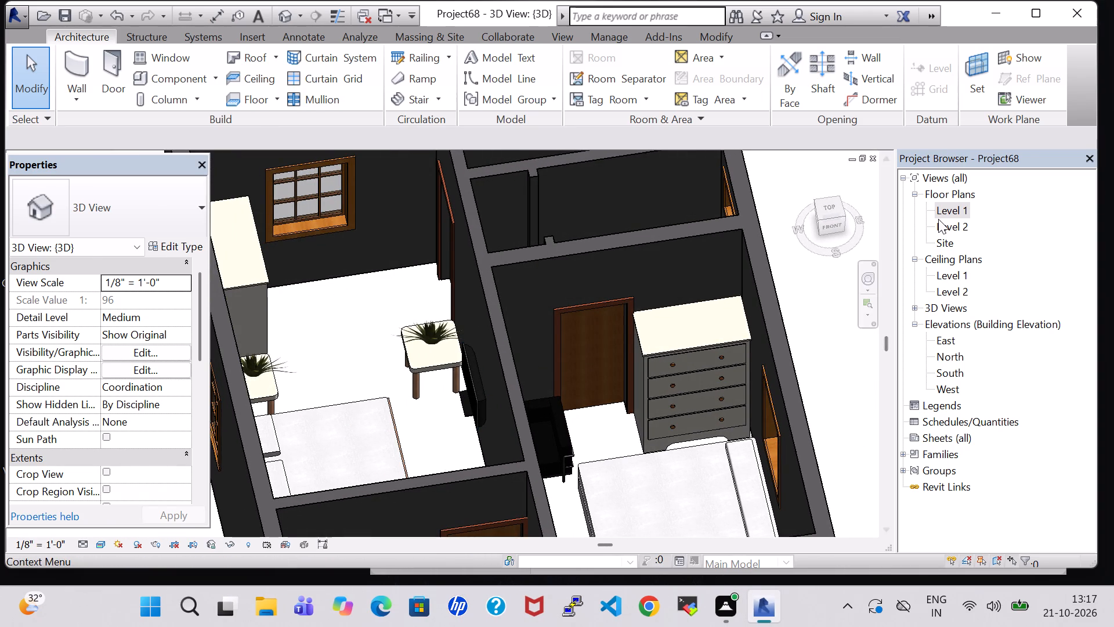
double_click(939, 214)
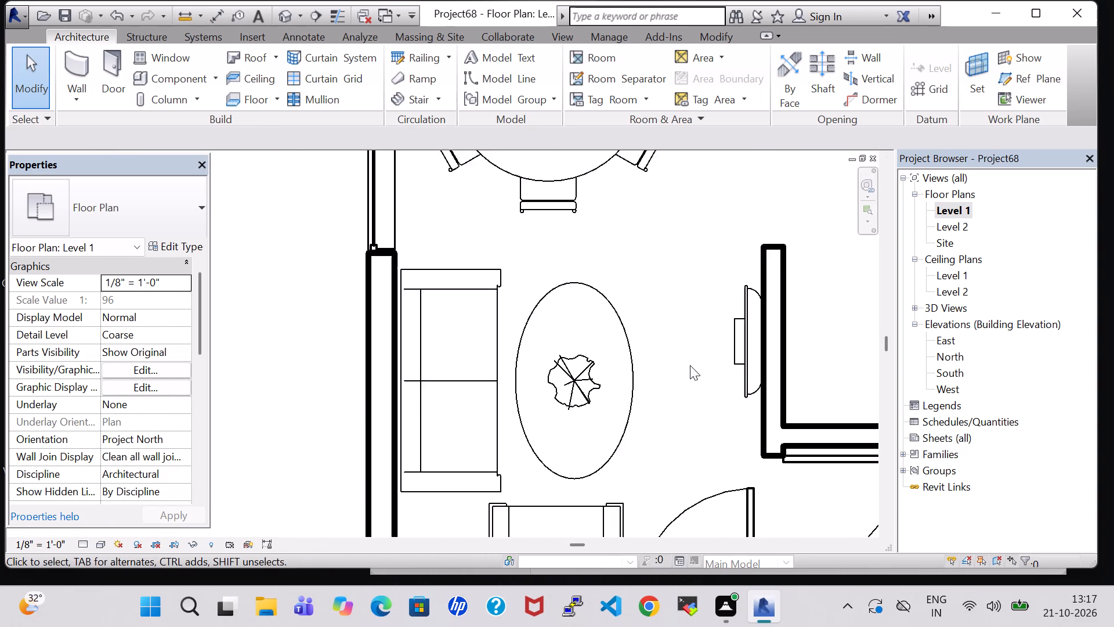
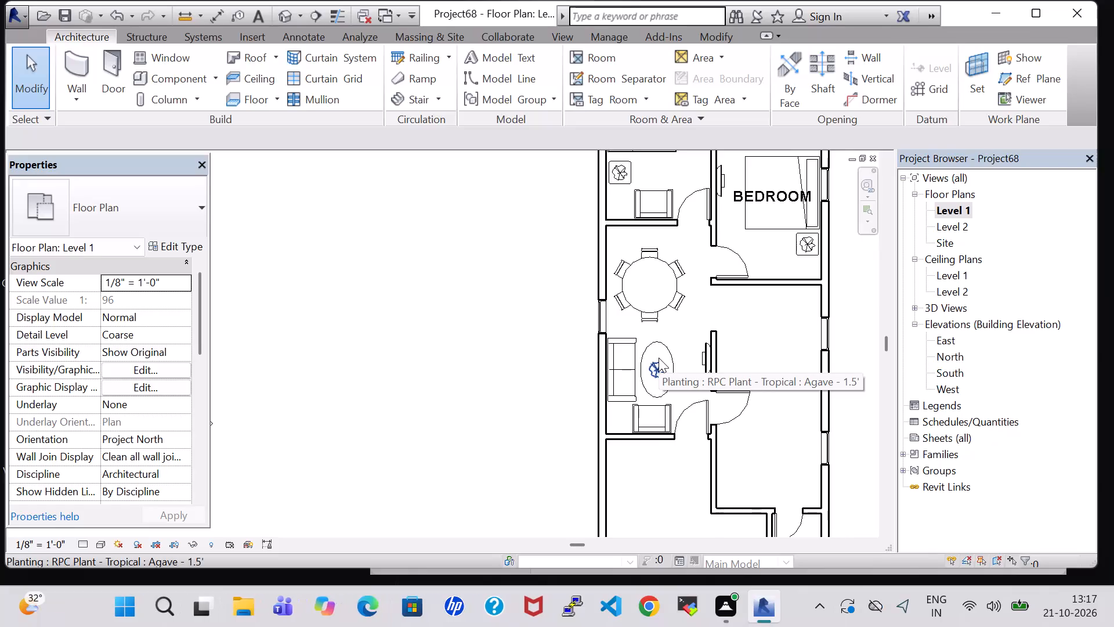
Place a tagged room in the dining and living area and another in the empty space opening off it.
scroll(659, 358, down, 2)
middle_drag(727, 426, 732, 384)
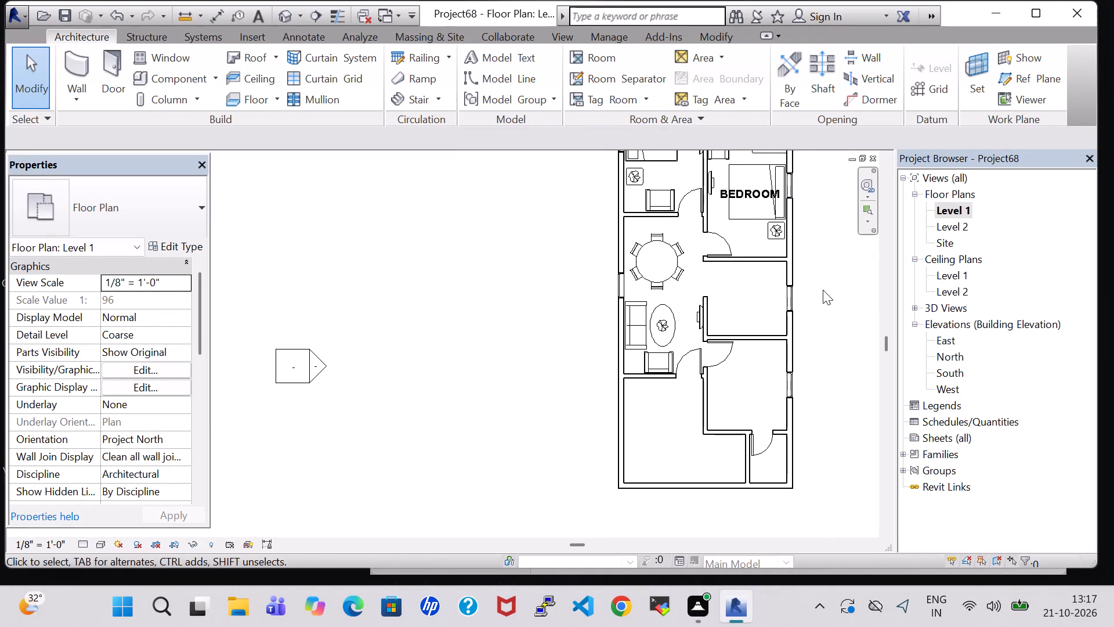
middle_drag(824, 288, 820, 376)
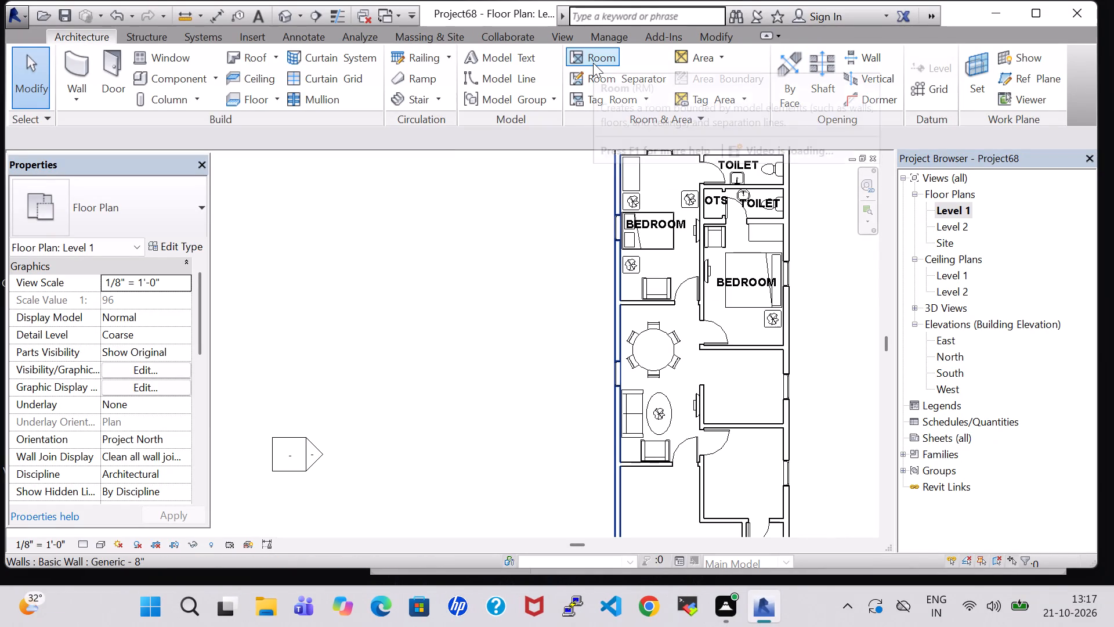
click(593, 63)
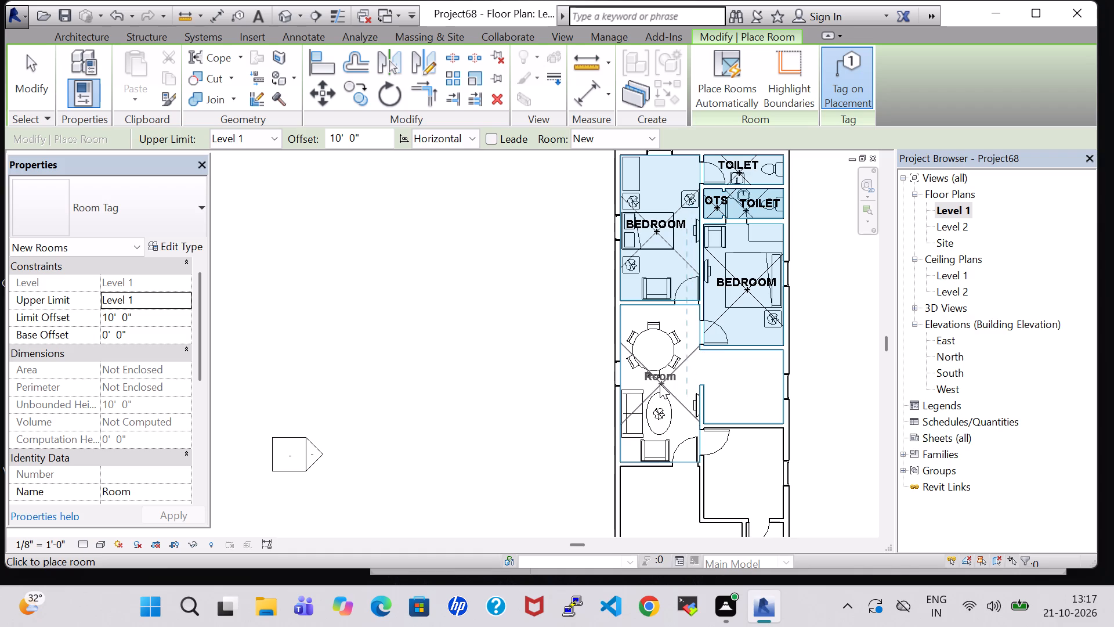
click(651, 382)
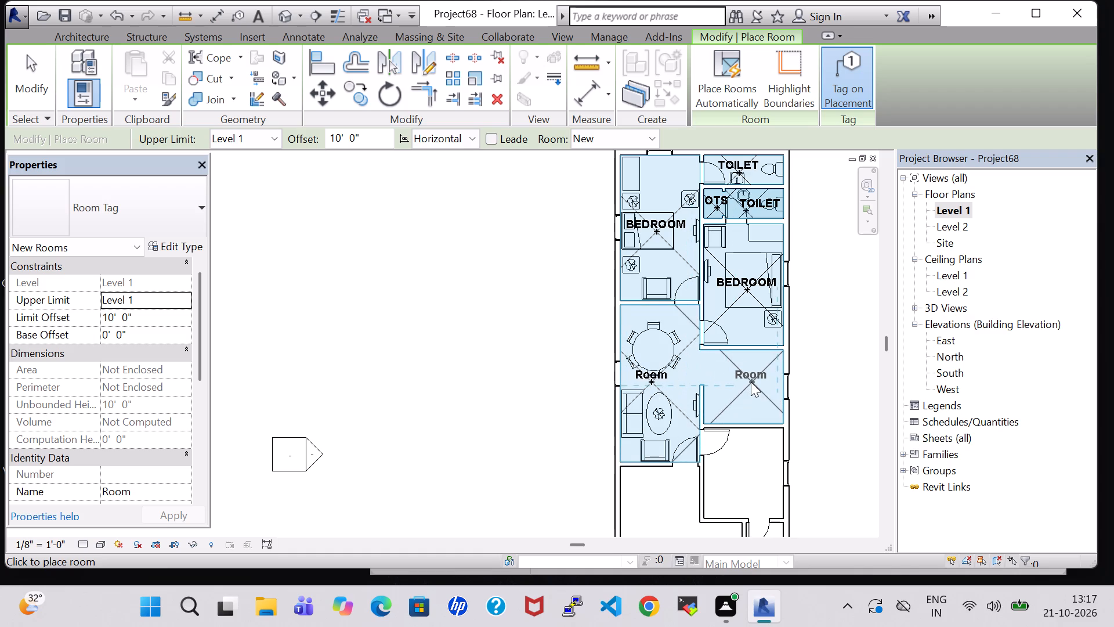
click(744, 383)
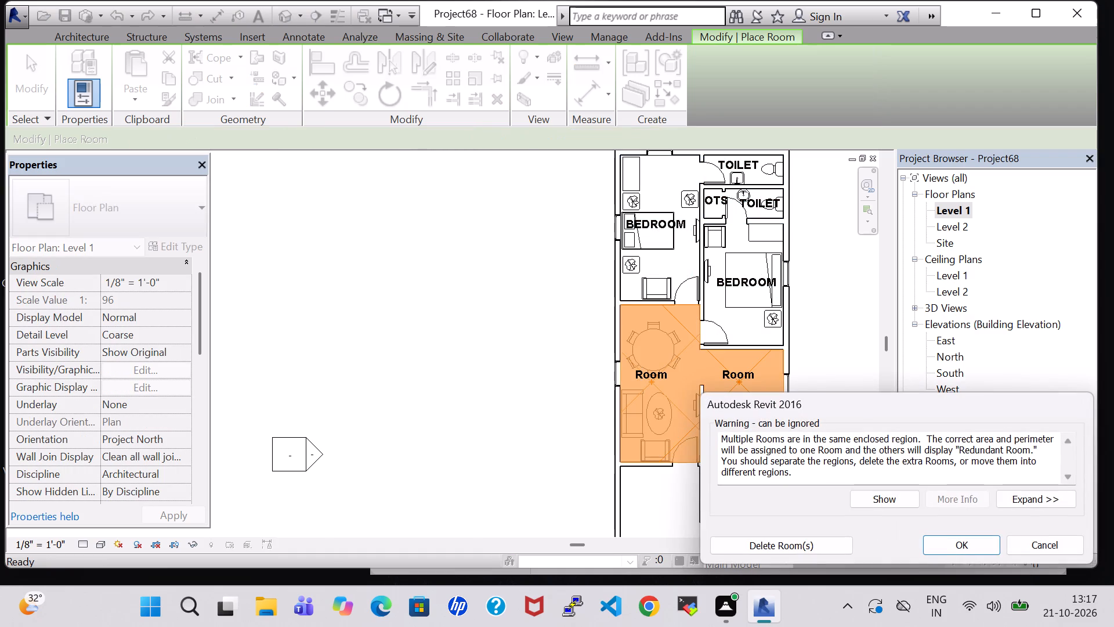
click(938, 540)
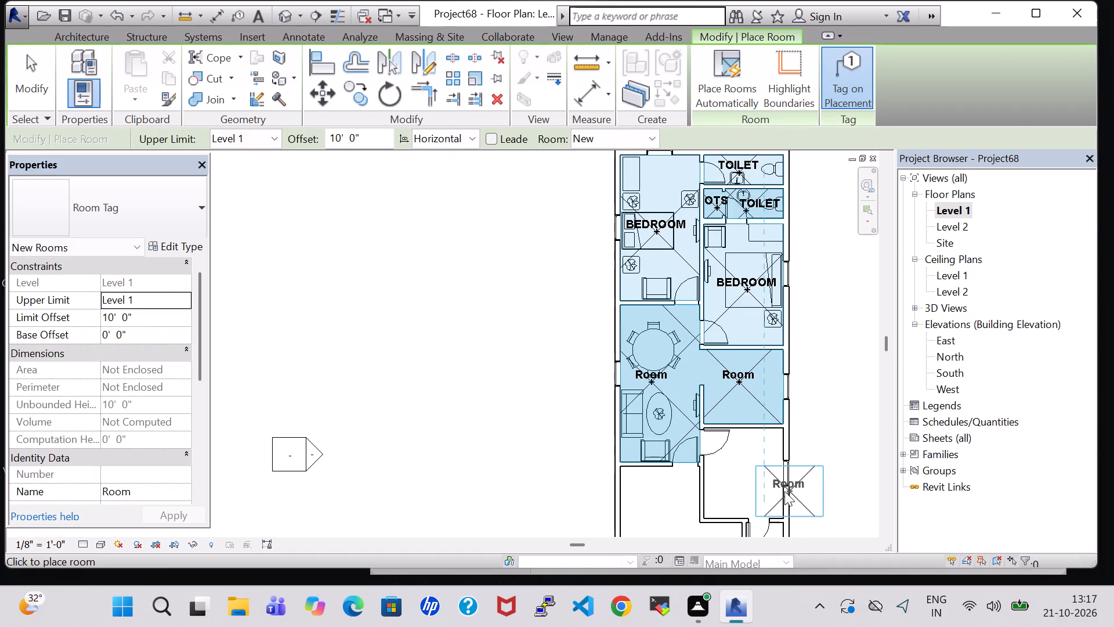
key(Escape)
key(Escape)
Rename the dining and living area's room tag to HALL.
double_click(654, 372)
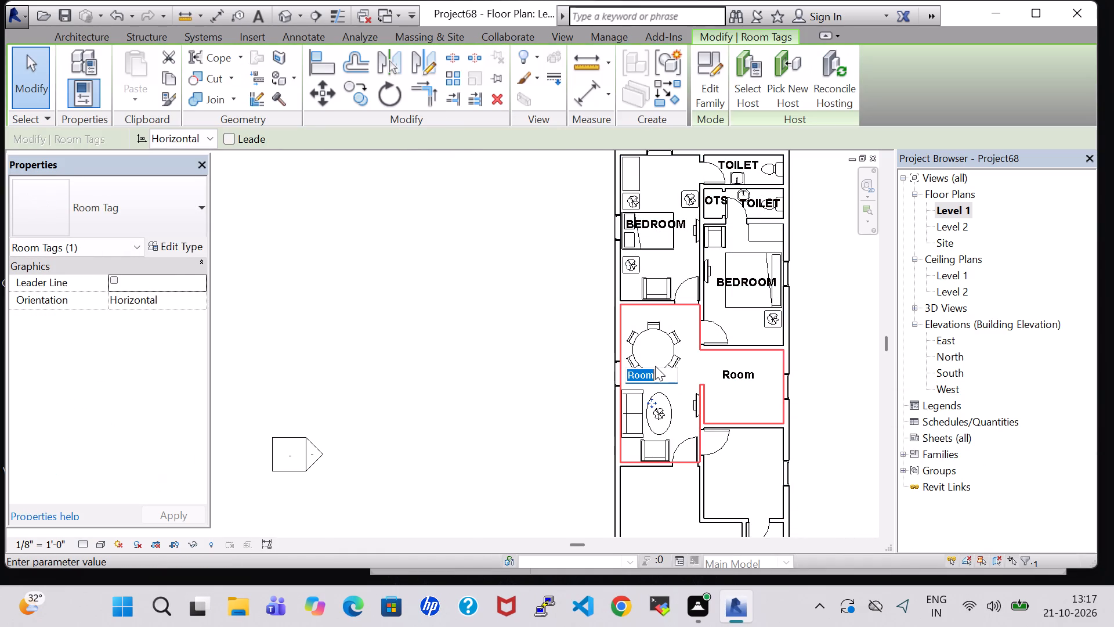
key(BackSpace)
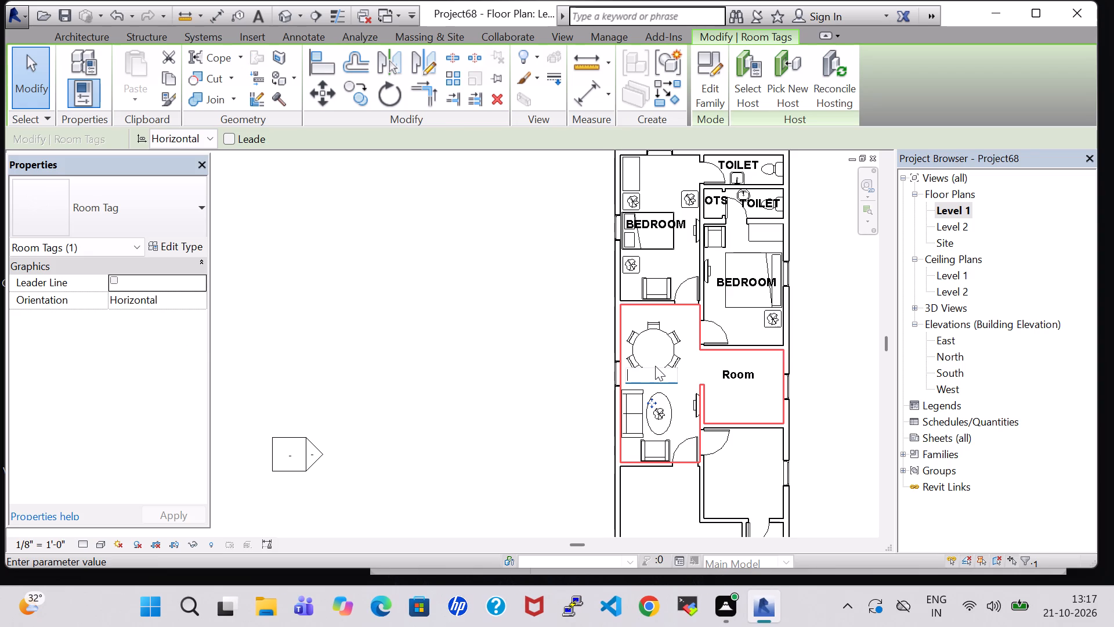
text(HALL)
key(Return)
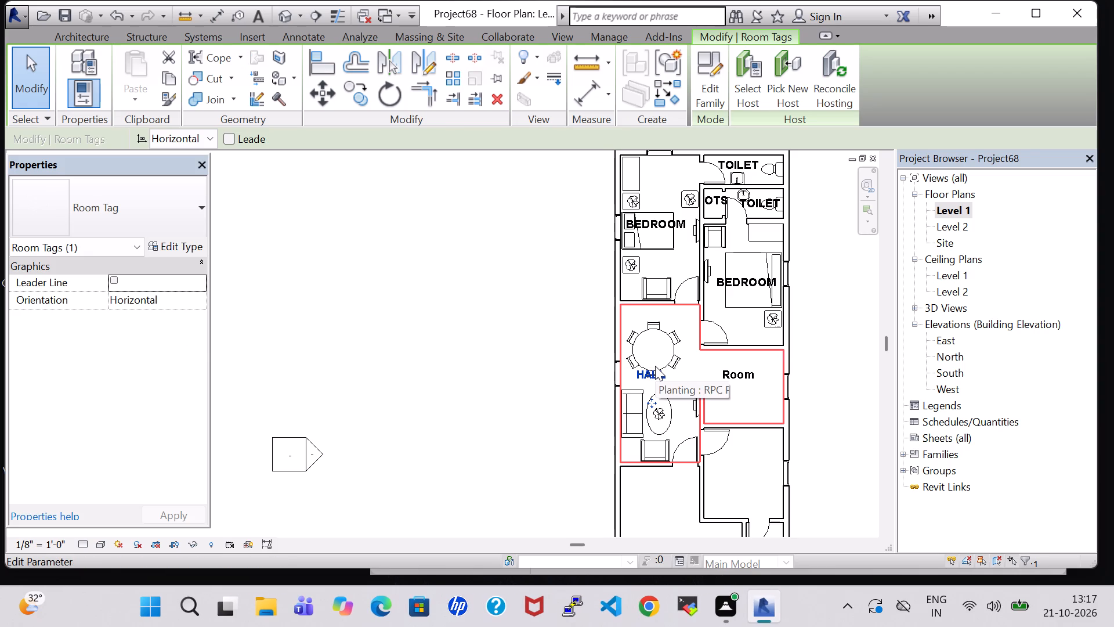
Nudge the round dining table with chairs away from the HALL tag toward the bedroom wall.
click(656, 356)
key(Up)
key(Up)
key(Up)
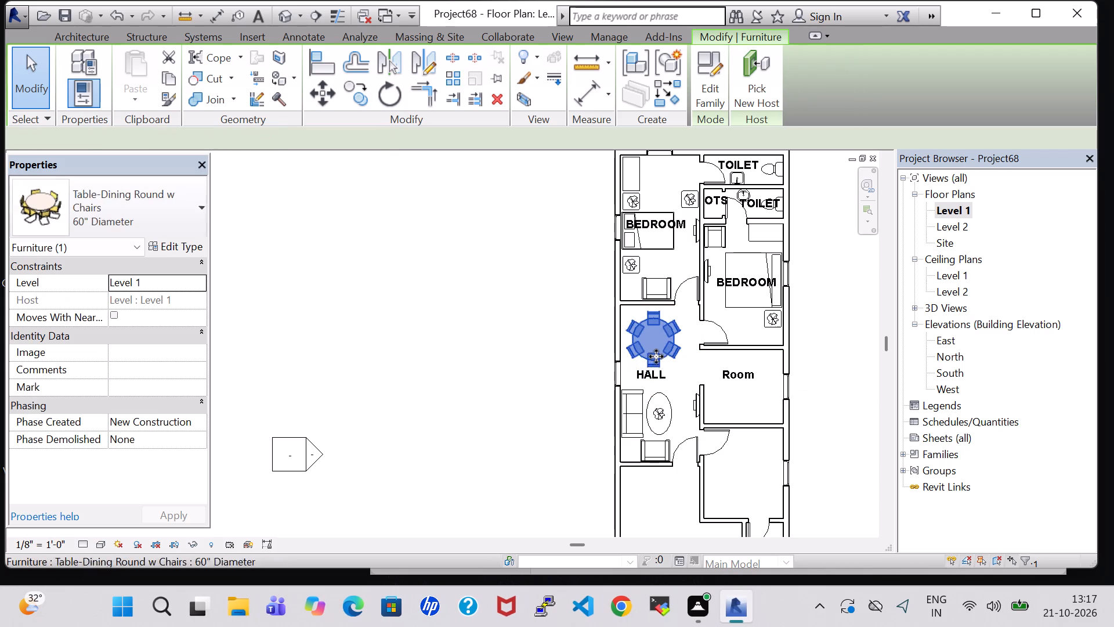
key(Up)
click(853, 406)
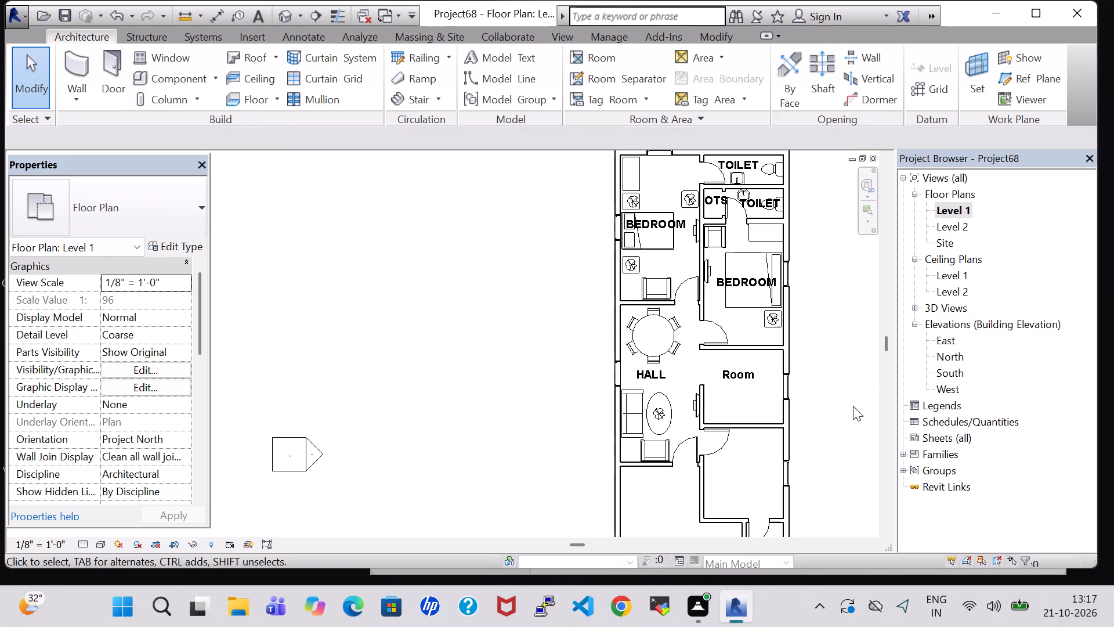
Delete the spare Room tag in the space opening off the hall.
click(740, 380)
key(Delete)
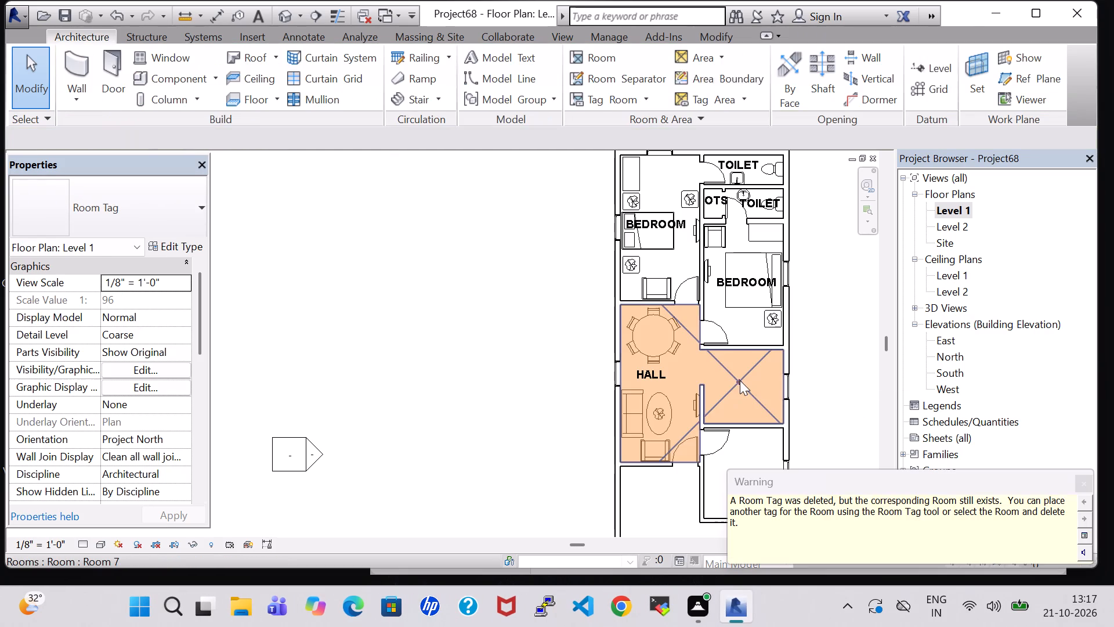
click(823, 434)
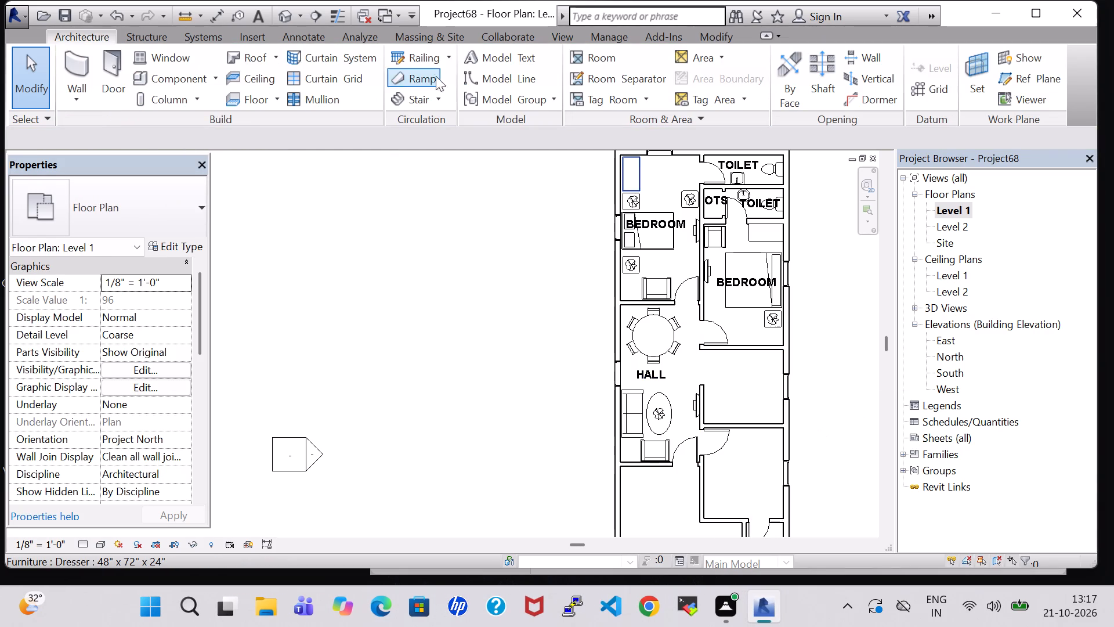
Load the Work Station Cubicle family from the Furniture System library and place a 96" x 96" one in the space off the hall.
click(162, 77)
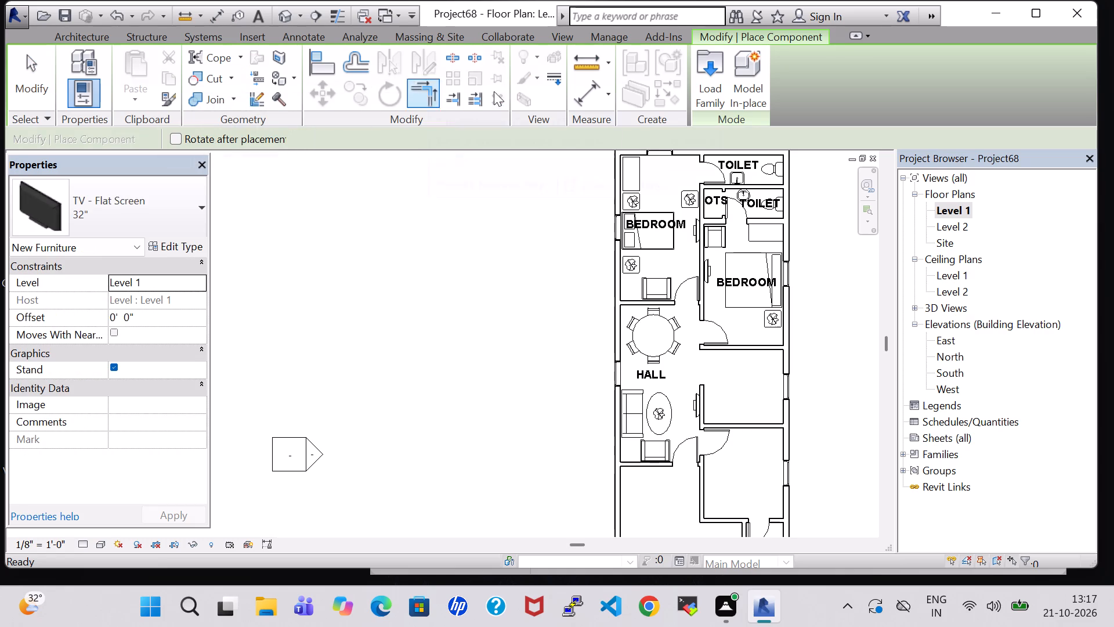
click(706, 90)
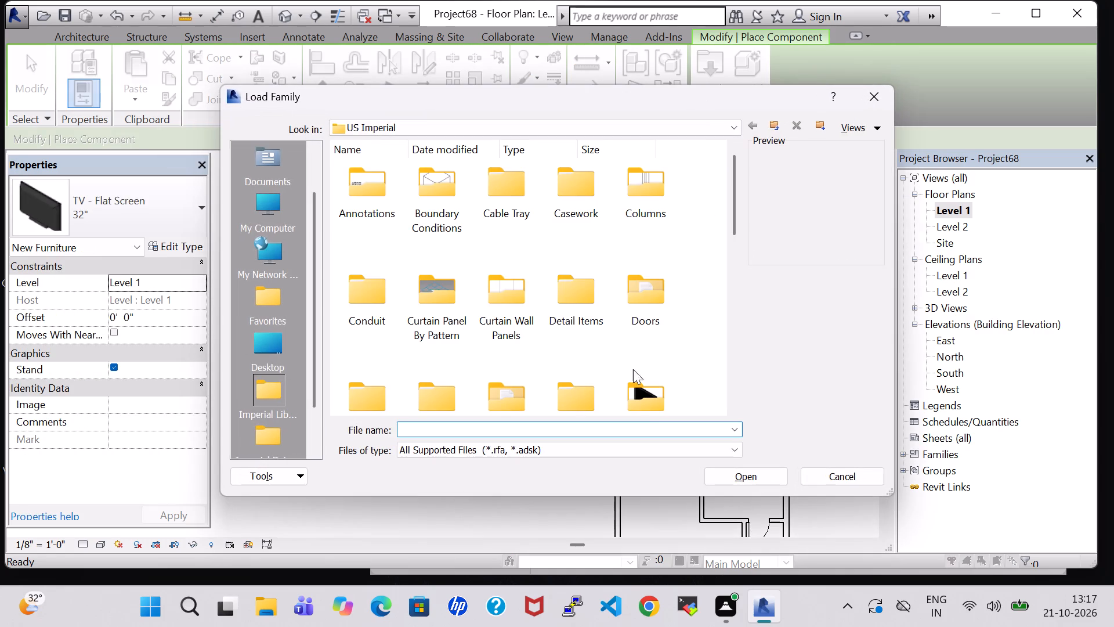
click(649, 405)
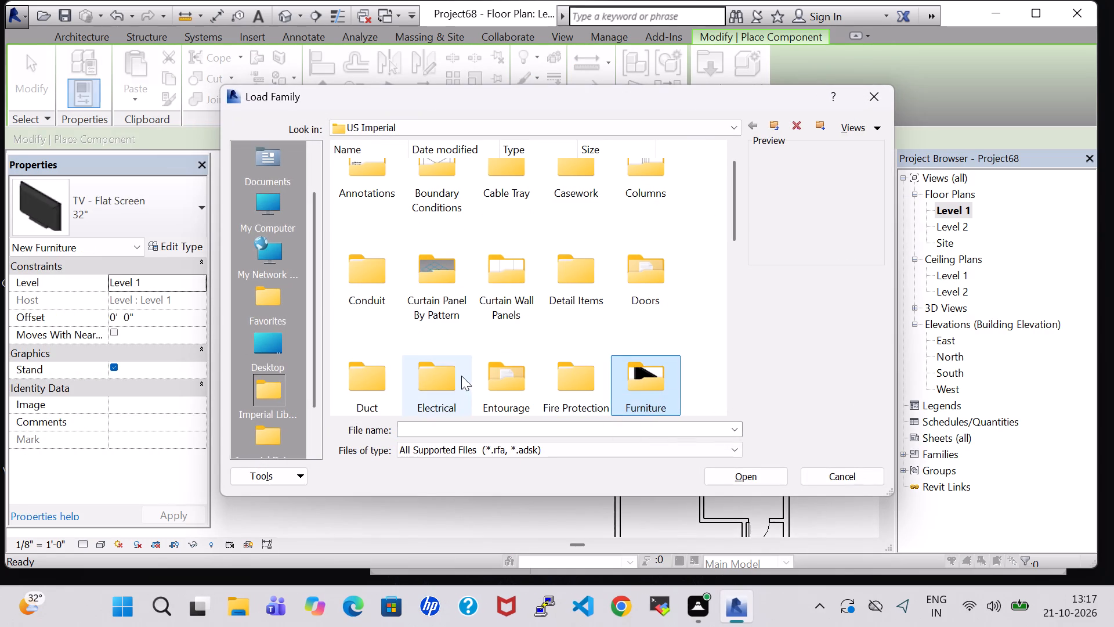
click(732, 410)
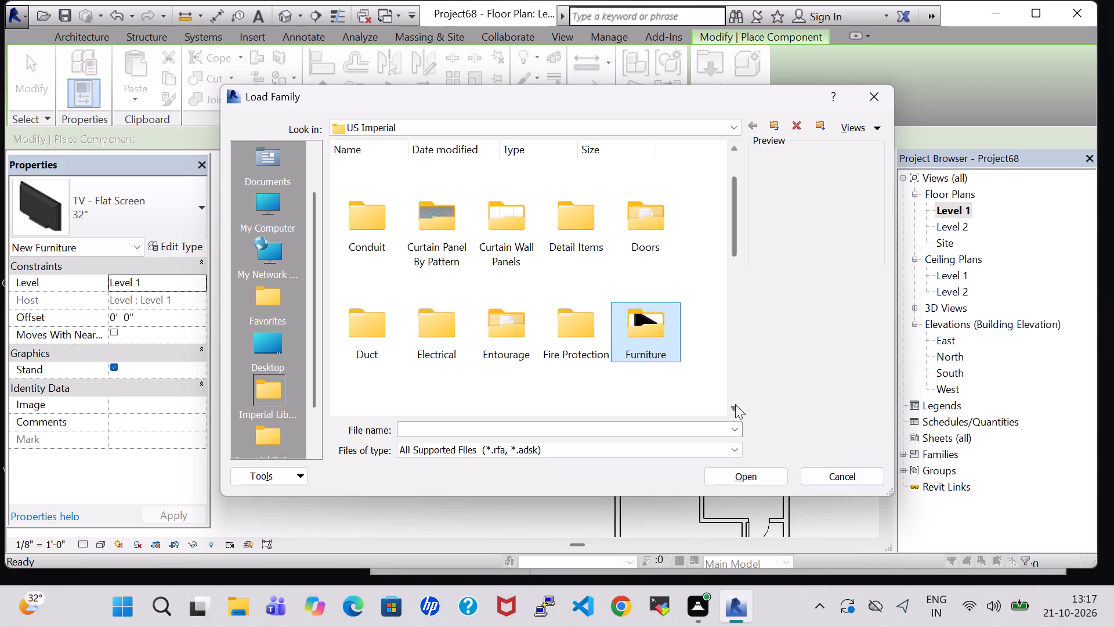
click(735, 406)
double_click(346, 388)
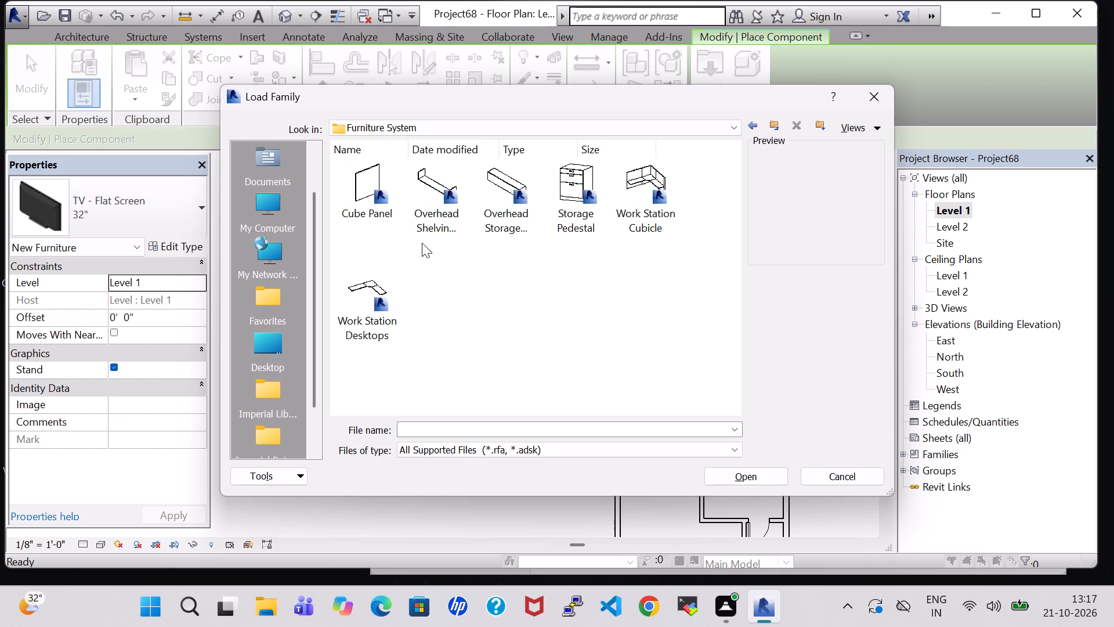
click(636, 203)
click(776, 471)
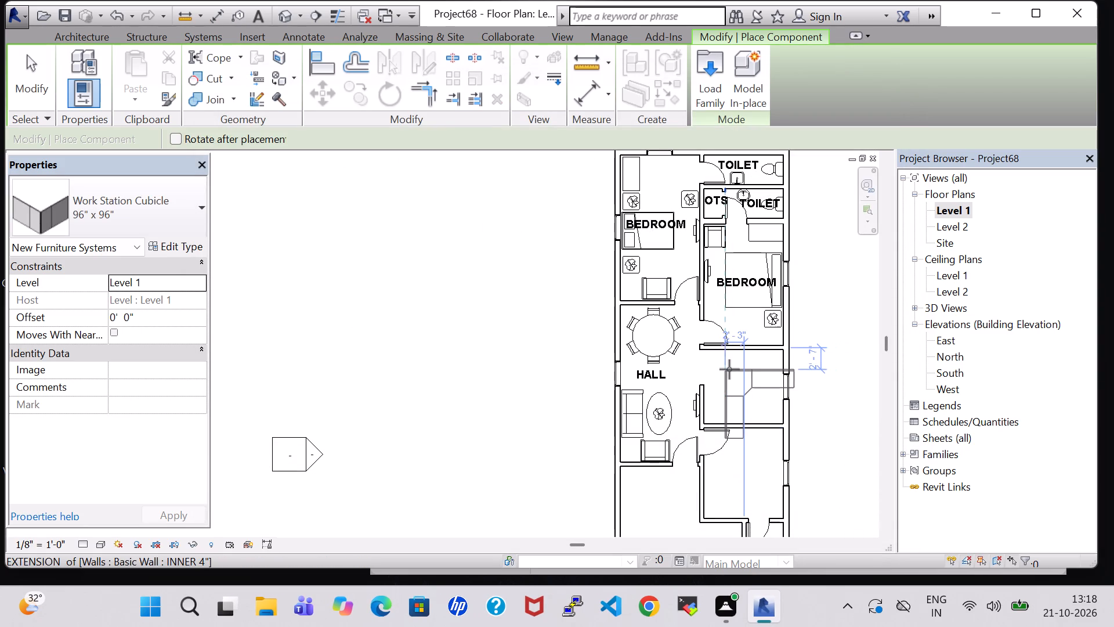
click(729, 369)
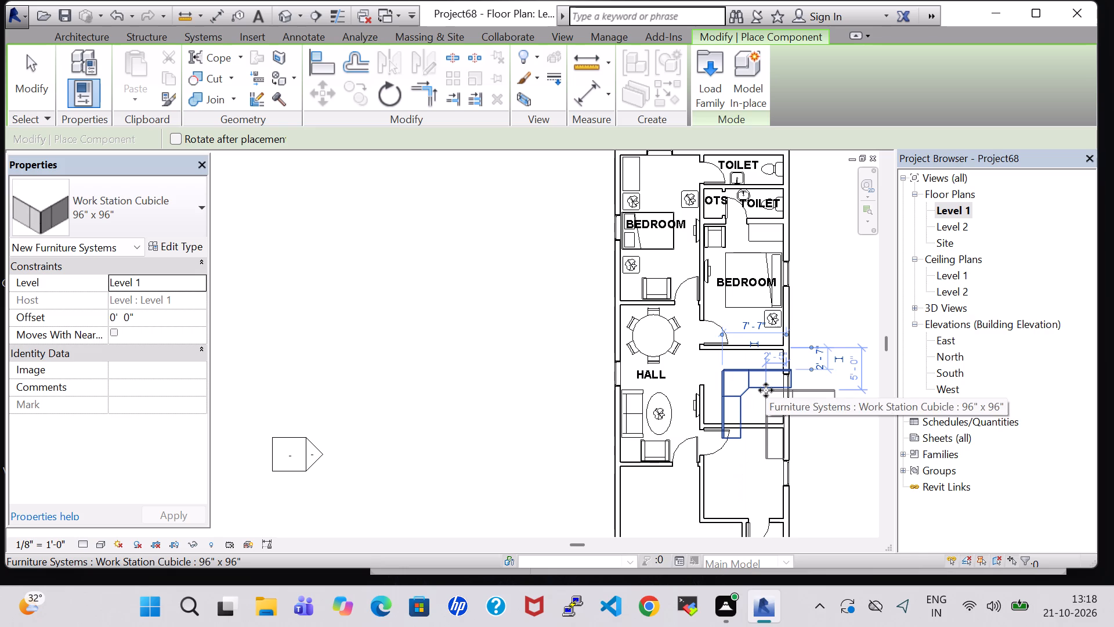
key(space)
key(Escape)
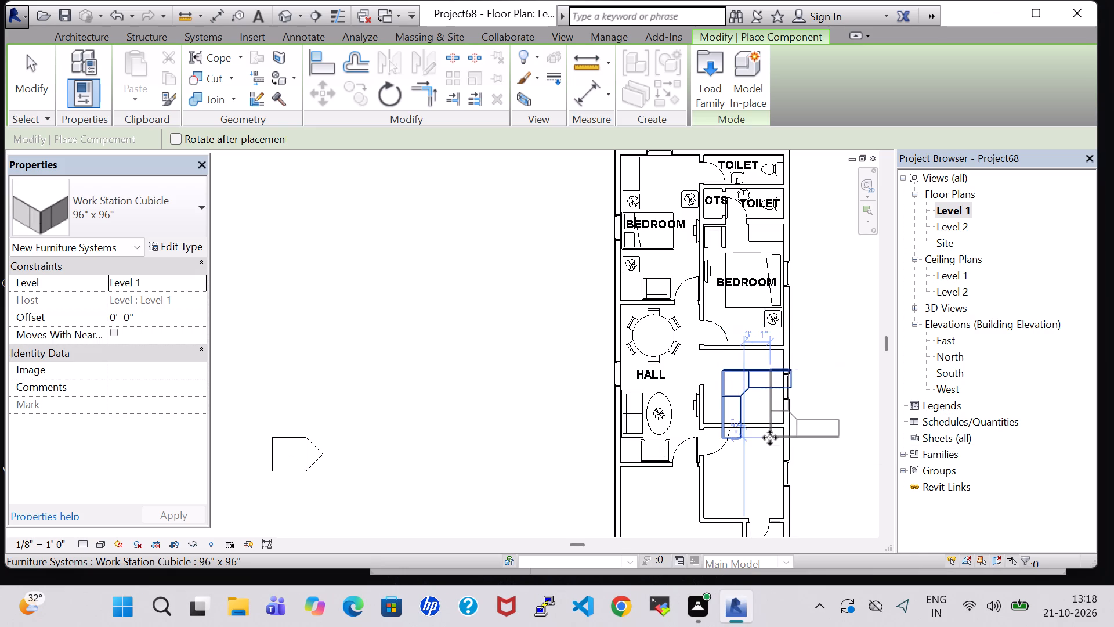
key(Escape)
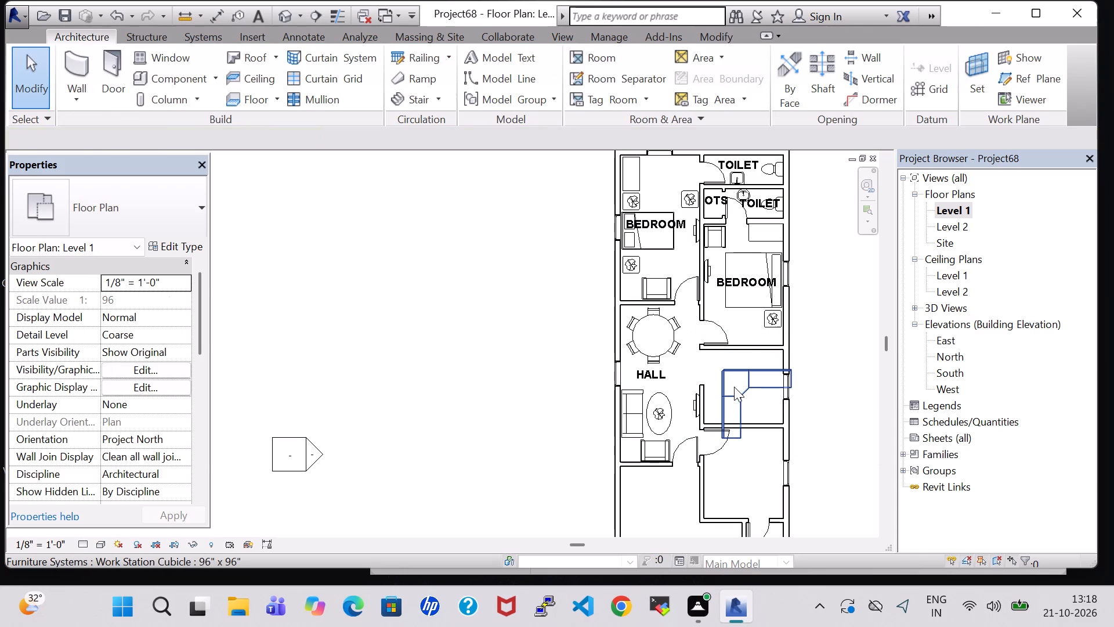
Rotate the work station cubicle in quarter turns until its corner matches the room corner between the bedroom wall and the exterior window wall.
click(734, 387)
key(space)
key(space)
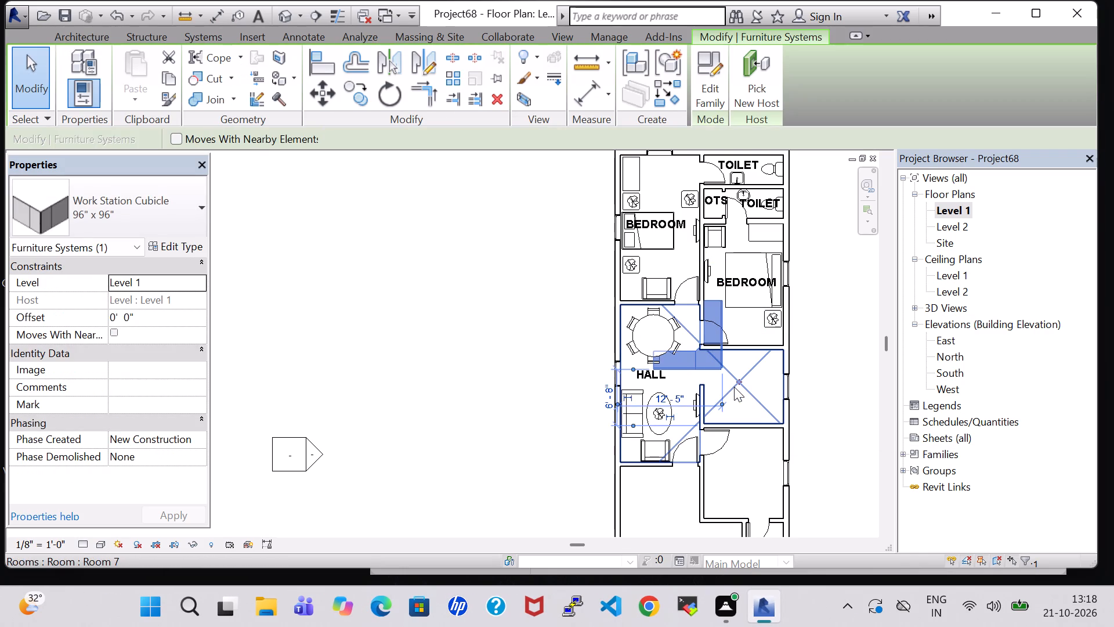
key(space)
Nudge the work station cubicle across the room toward the exterior window wall, clear of the hall.
key(Right)
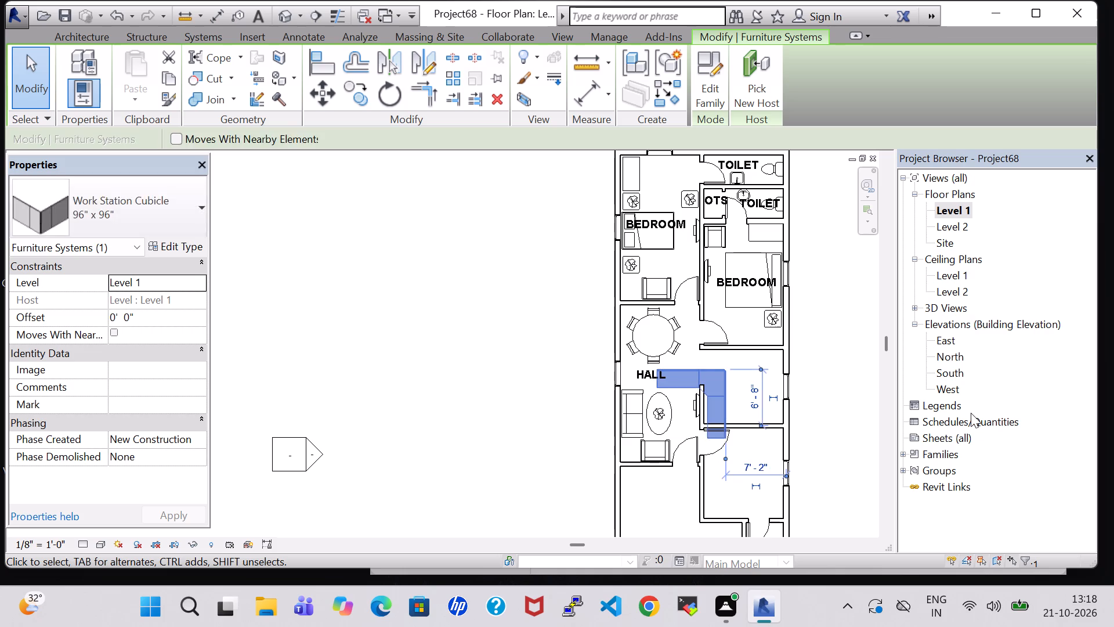
key(Right)
key(Right)
key(Right)
key(Right)
key(Right)
key(Right)
key(Right)
key(Right)
key(Right)
key(Right)
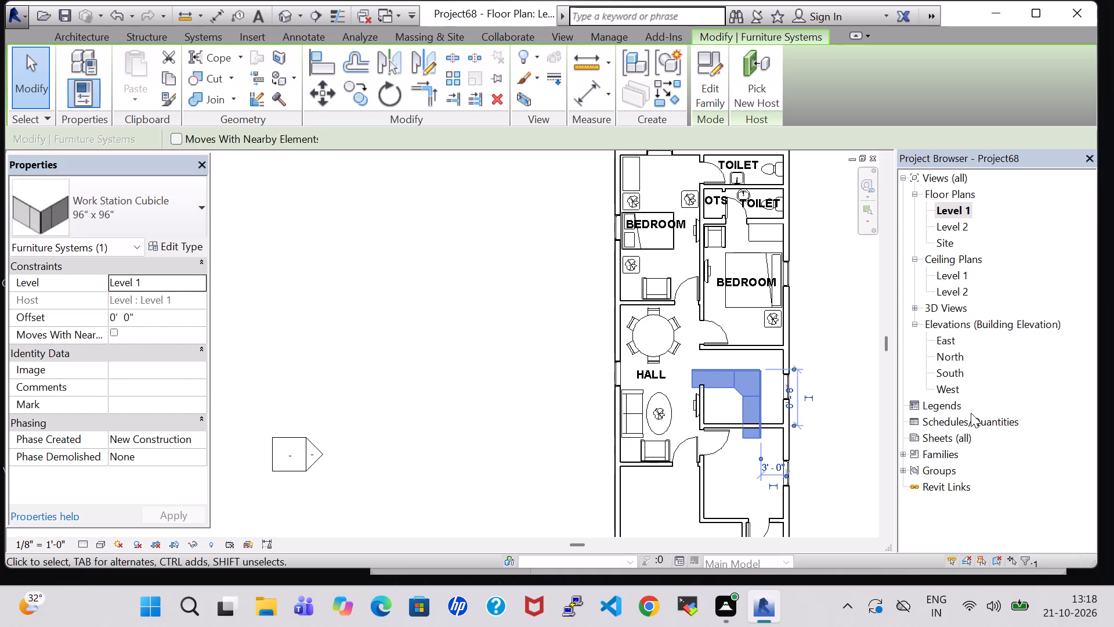
key(Right)
key(Right)
key(Right)
Set the Panel Height of the Work Station Cubicle 96" x 96" type to 3' 0".
click(177, 243)
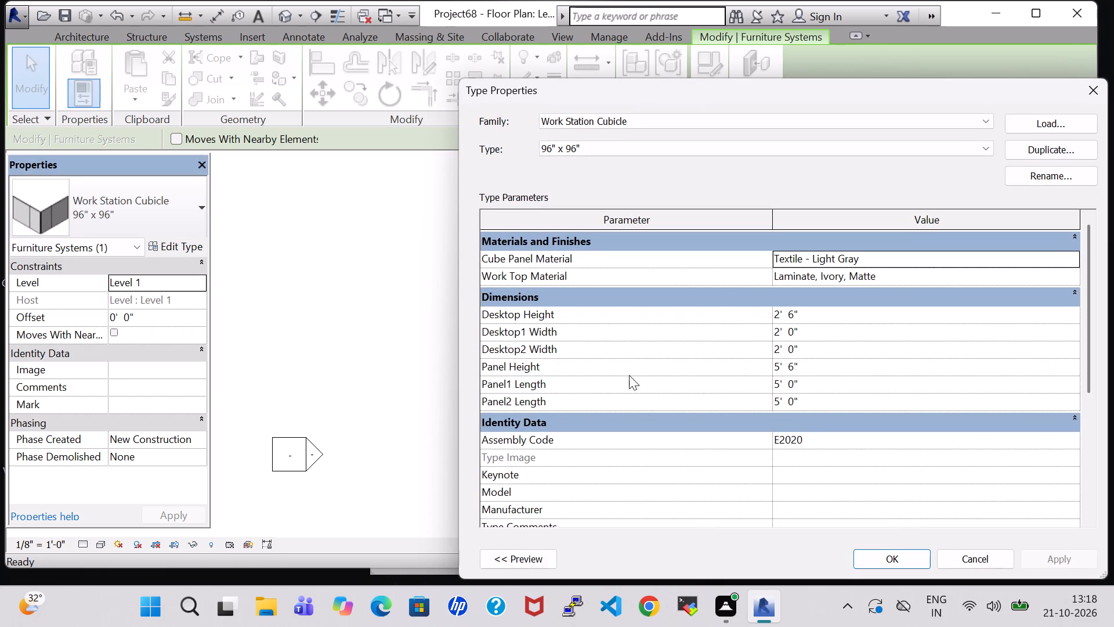
click(782, 371)
click(779, 369)
key(BackSpace)
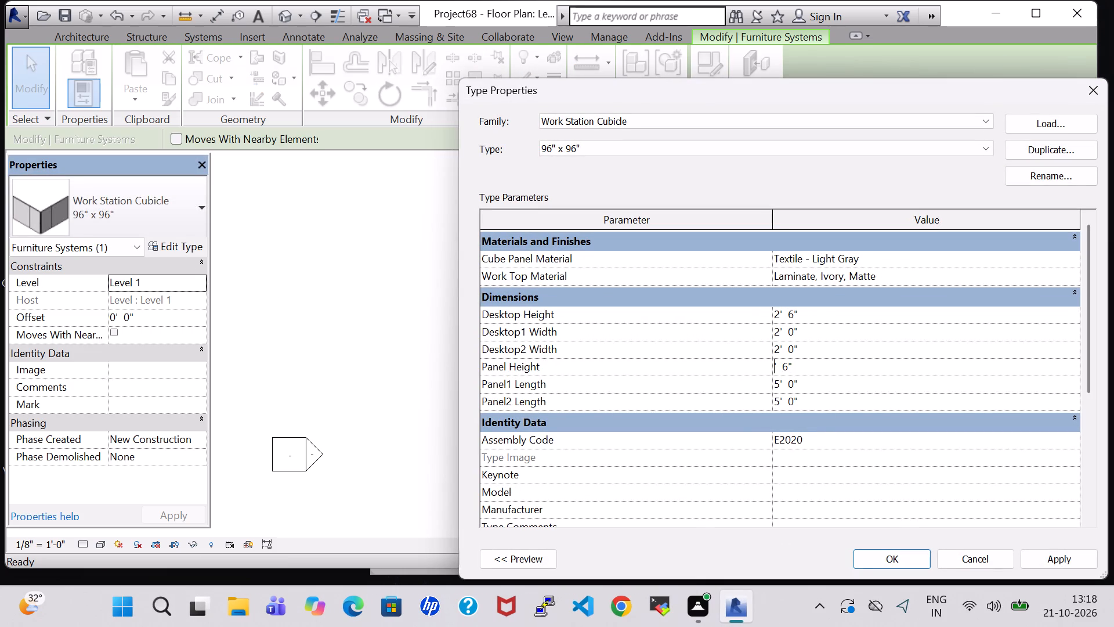
key(3)
click(795, 369)
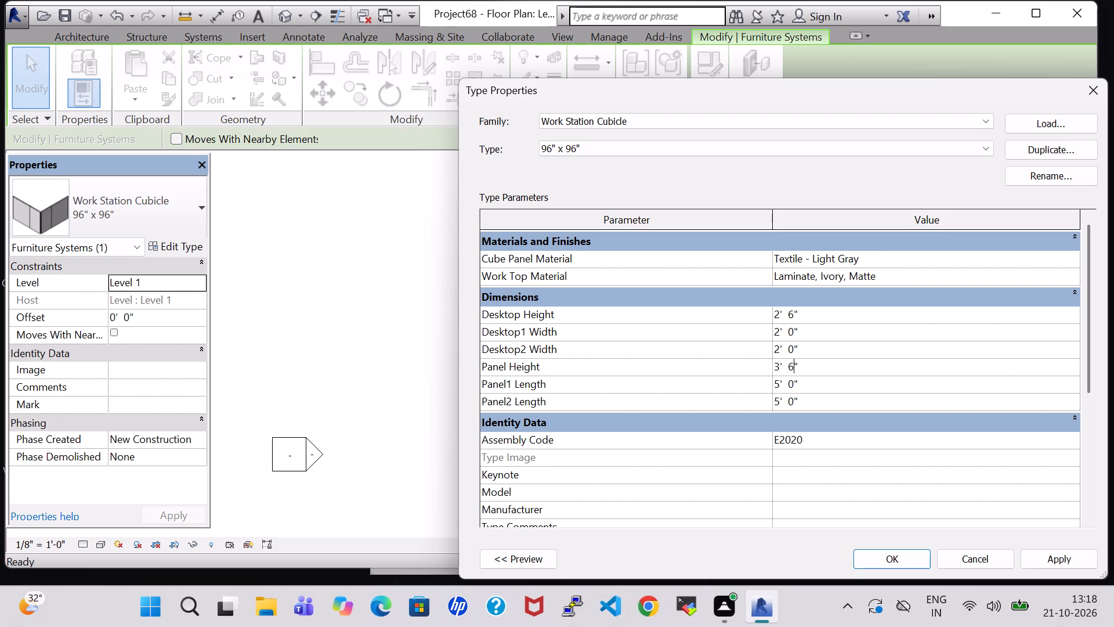
key(BackSpace)
key(0)
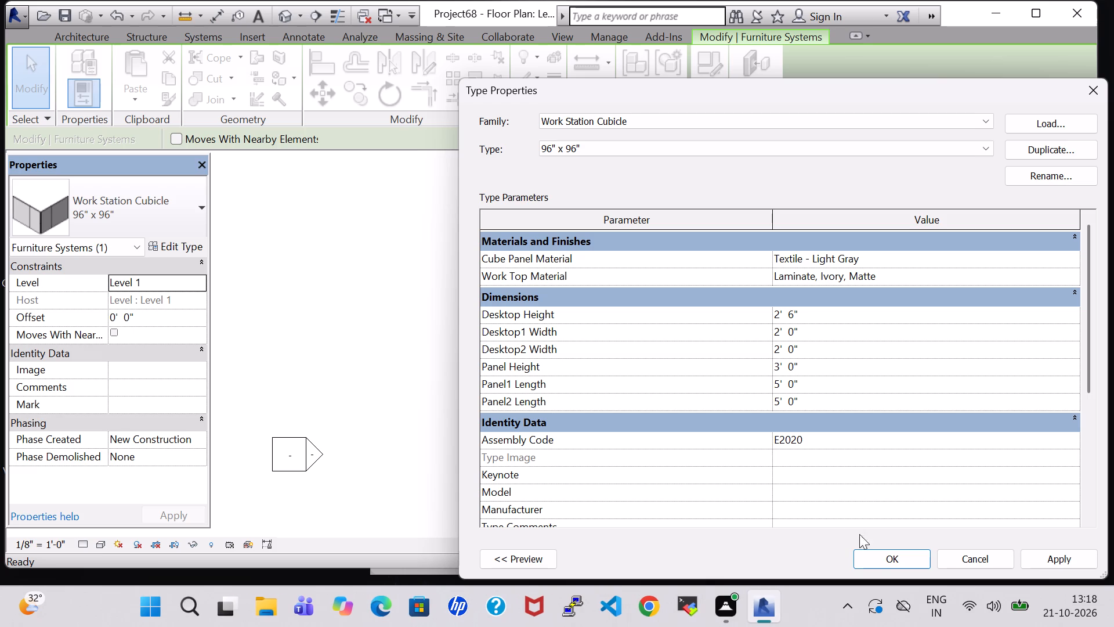
click(878, 558)
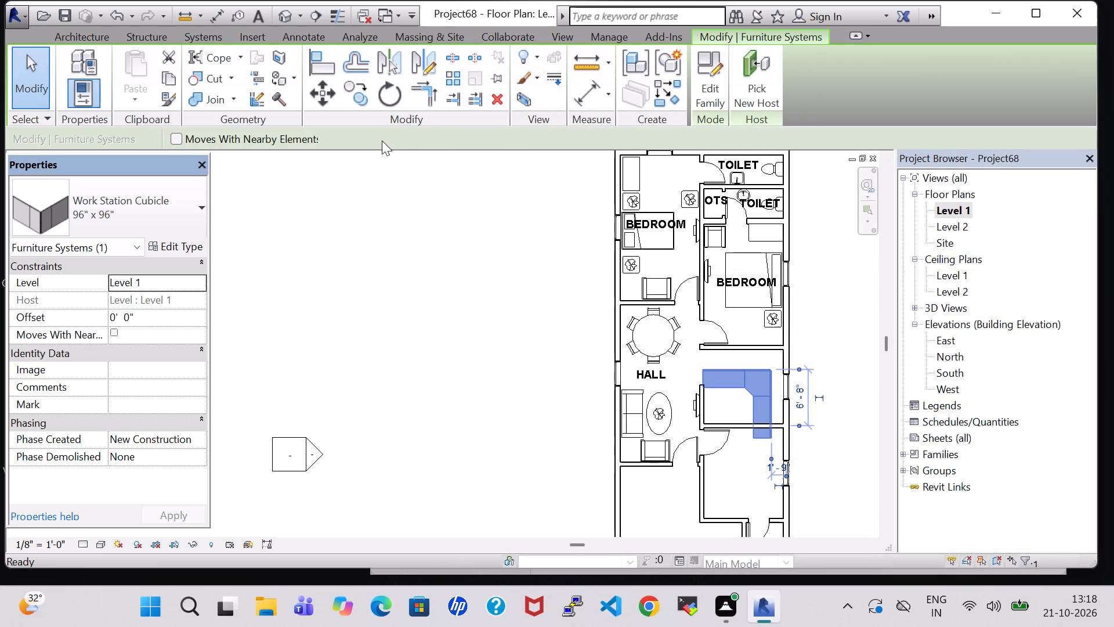
In the Level 1 plan, nudge the work station cubicle into the corner between the bedroom wall and the exterior window wall.
click(285, 16)
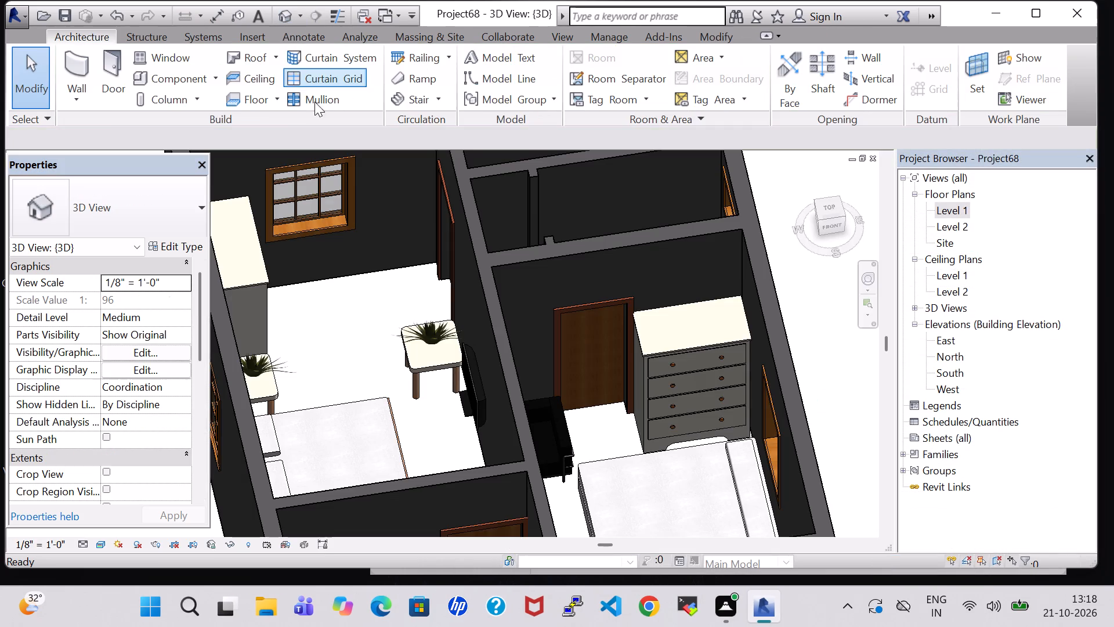
scroll(619, 448, down, 4)
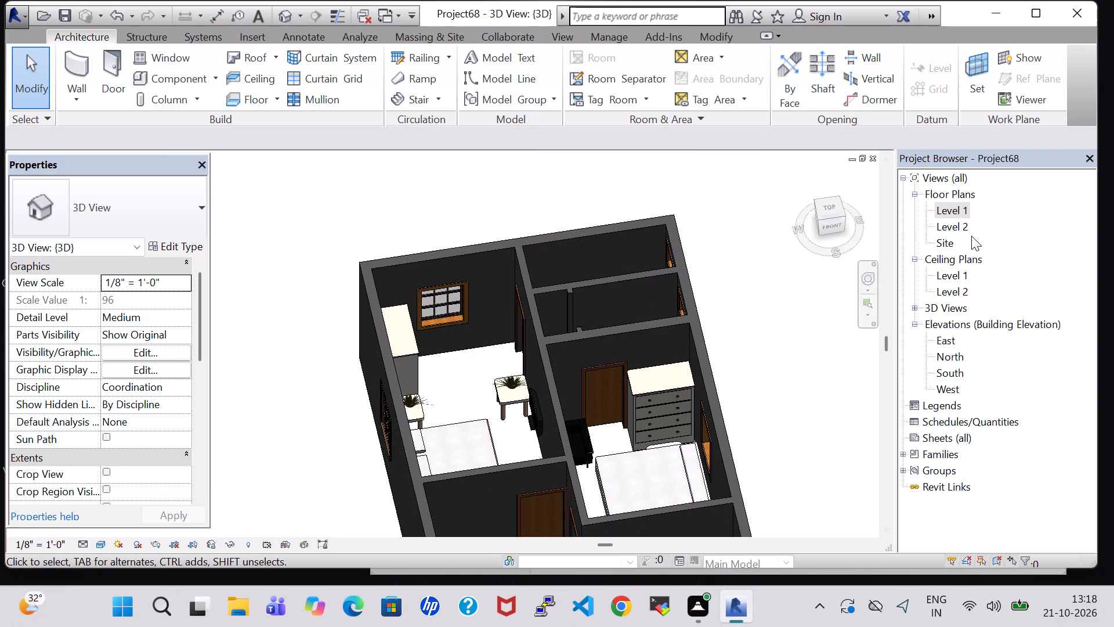
double_click(964, 212)
click(739, 390)
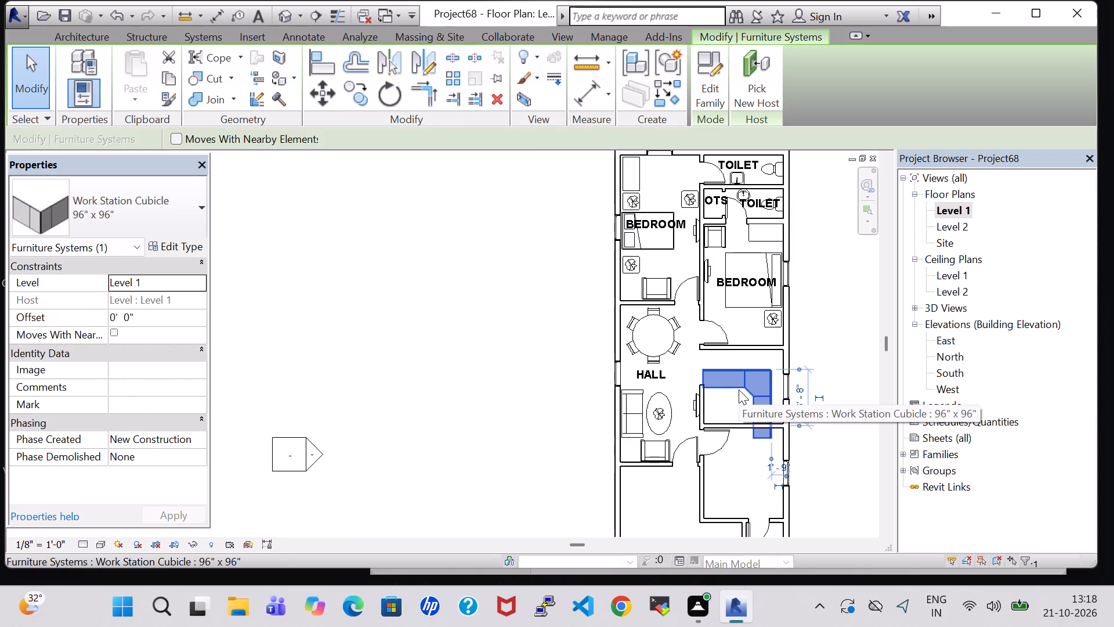
key(Up)
key(Up)
key(Up)
key(Up)
key(Up)
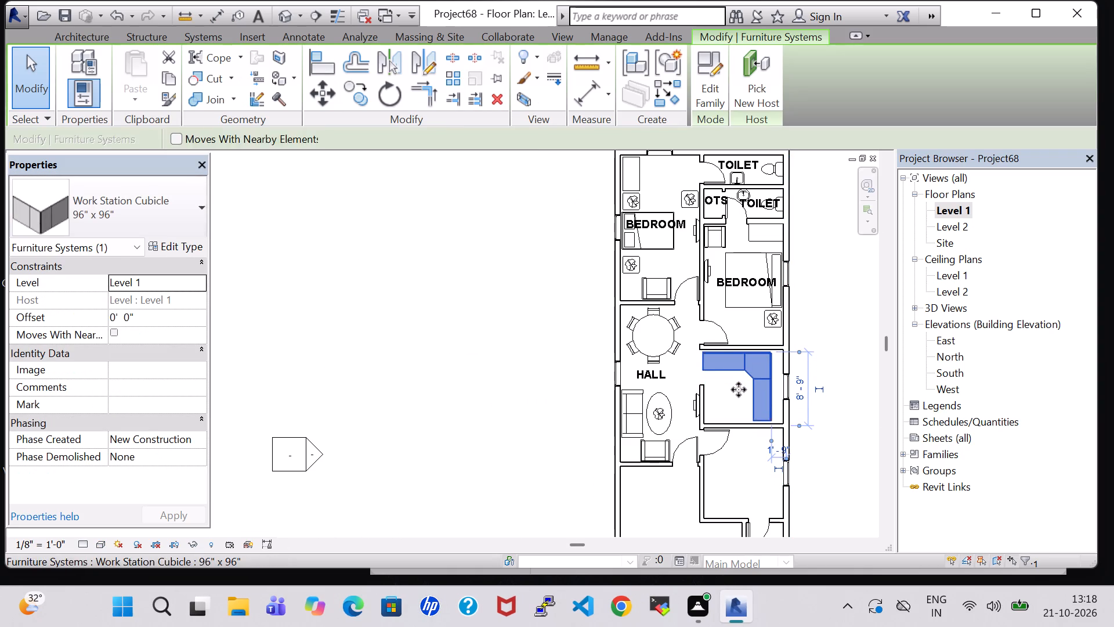
key(Up)
key(Right)
key(Right)
key(Right)
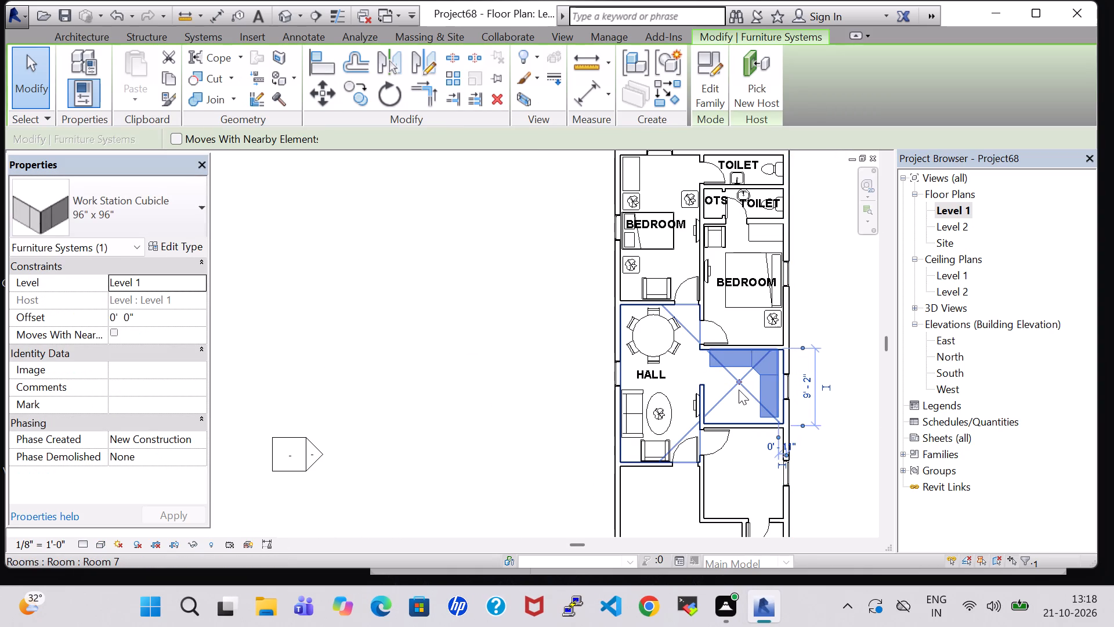
click(842, 312)
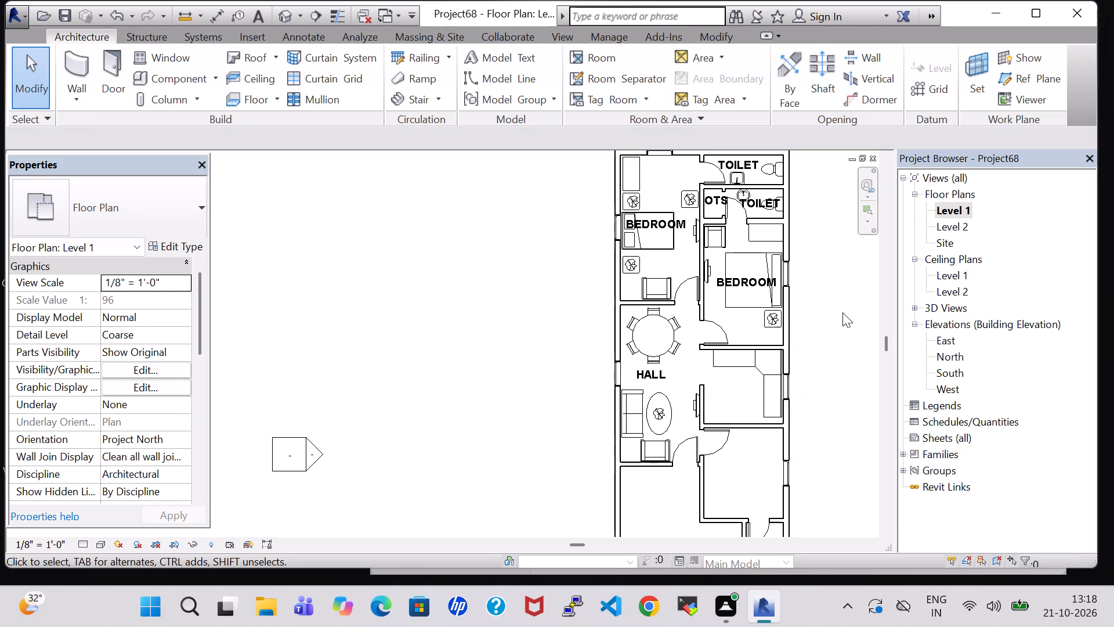
Fine-adjust the work station cubicle one nudge away from the bedroom wall and one toward the exterior window wall.
scroll(842, 312, up, 3)
click(730, 410)
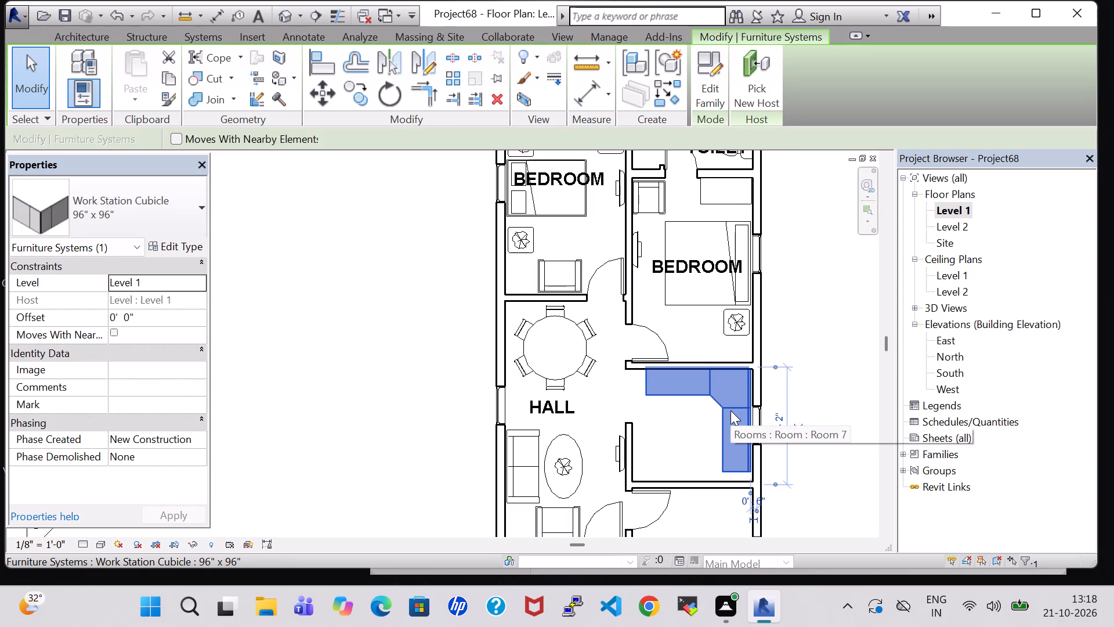
click(724, 409)
key(Down)
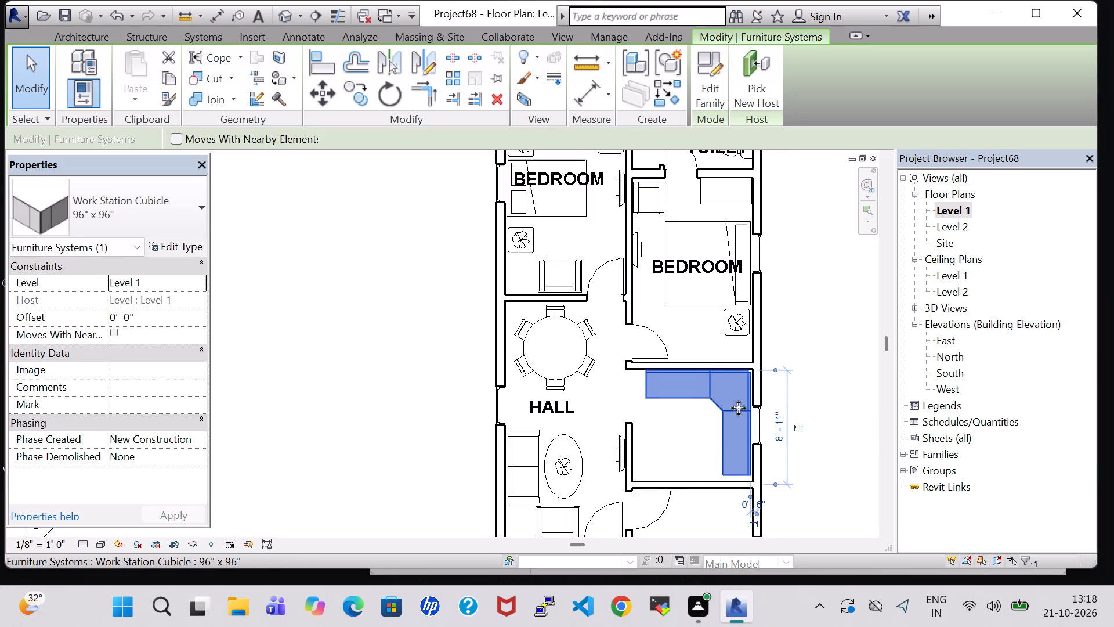
key(Right)
click(825, 301)
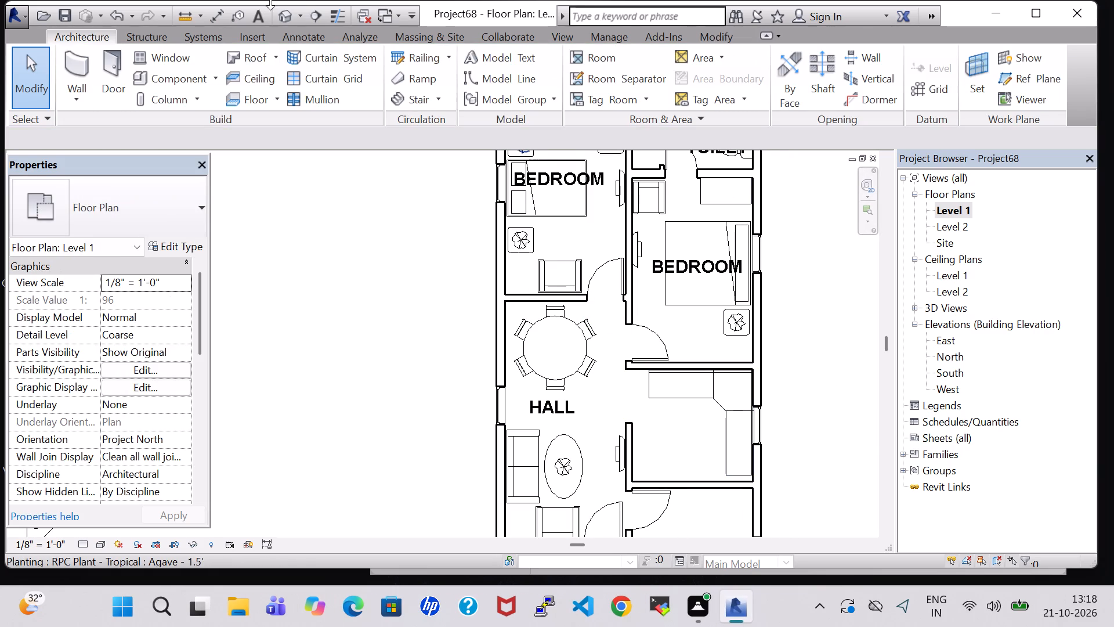
Examine the work station cubicle's placement and orientation beneath the window in the 3D view, looking in from the hall.
click(289, 15)
scroll(706, 420, down, 2)
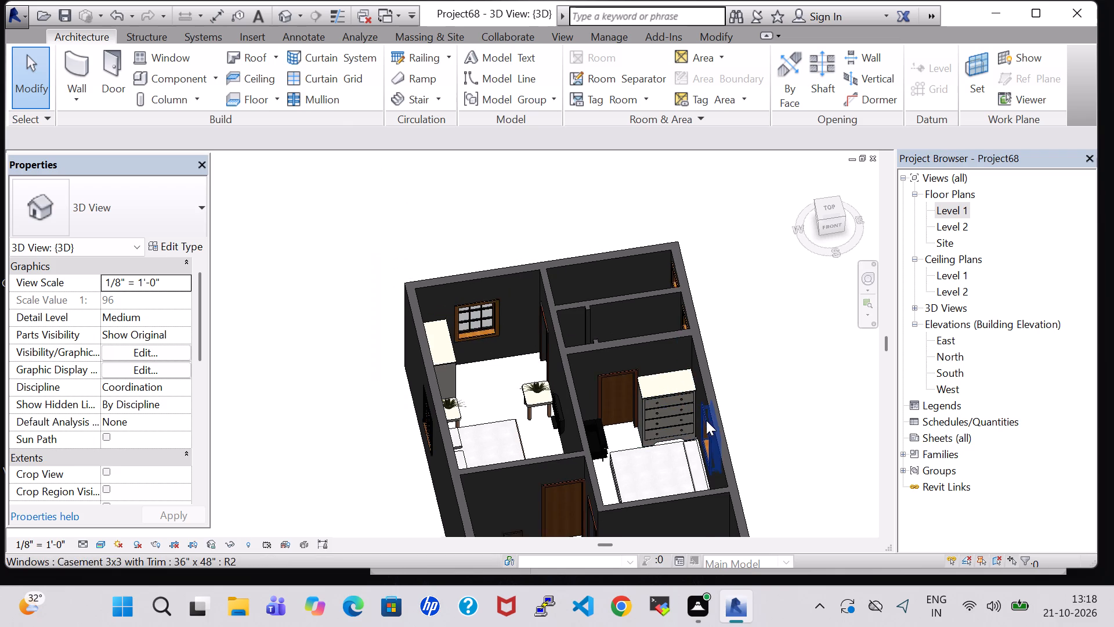
middle_drag(732, 447, 701, 298)
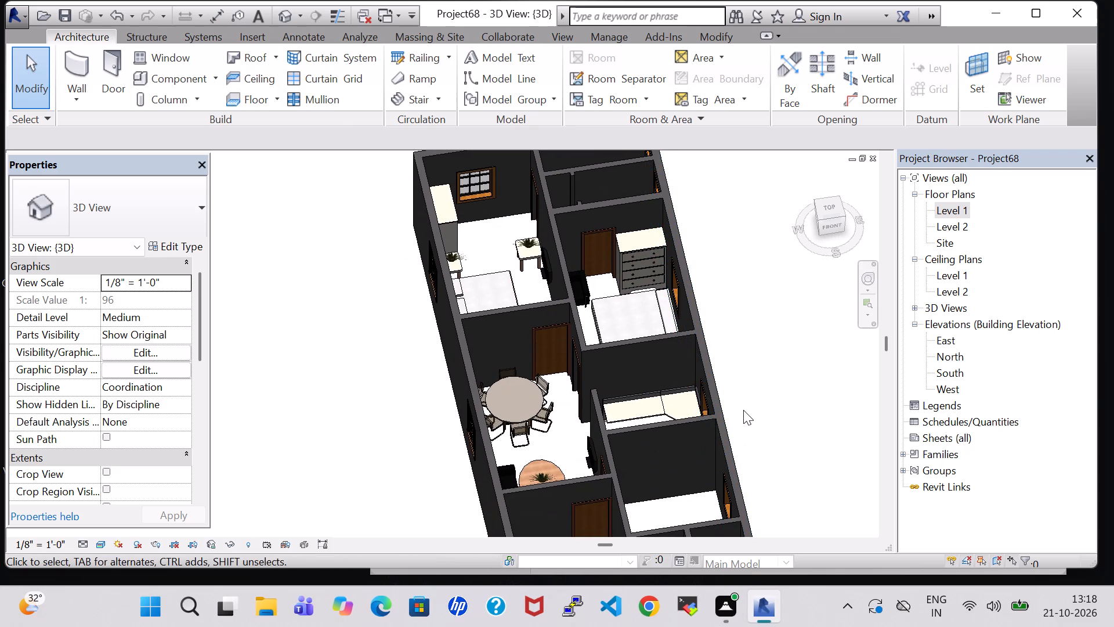
middle_drag(743, 410, 947, 434)
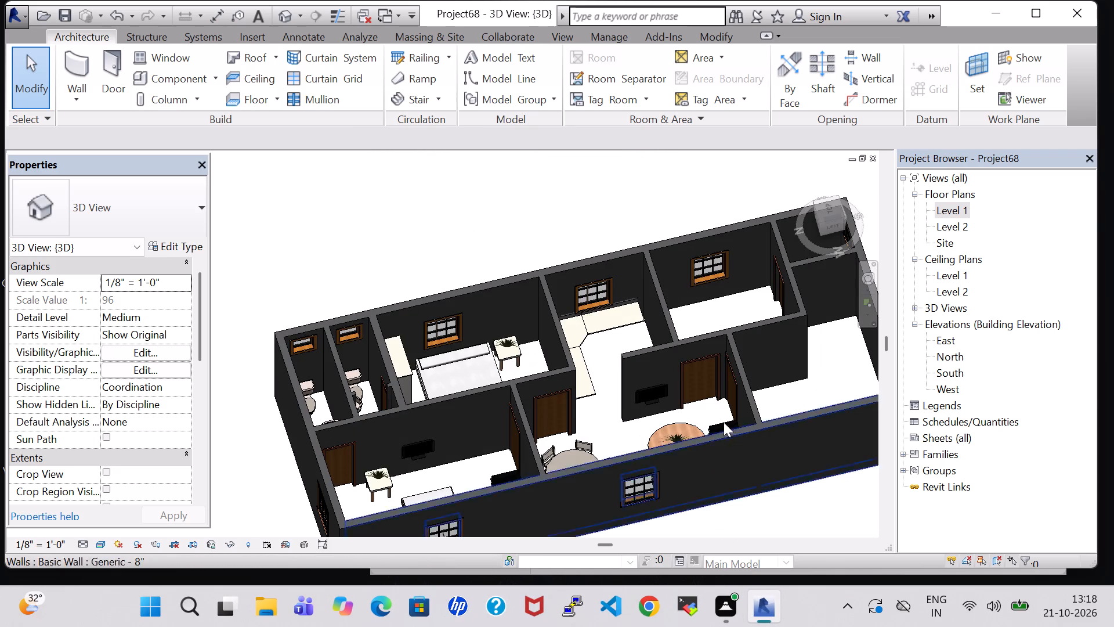
middle_drag(601, 358, 596, 246)
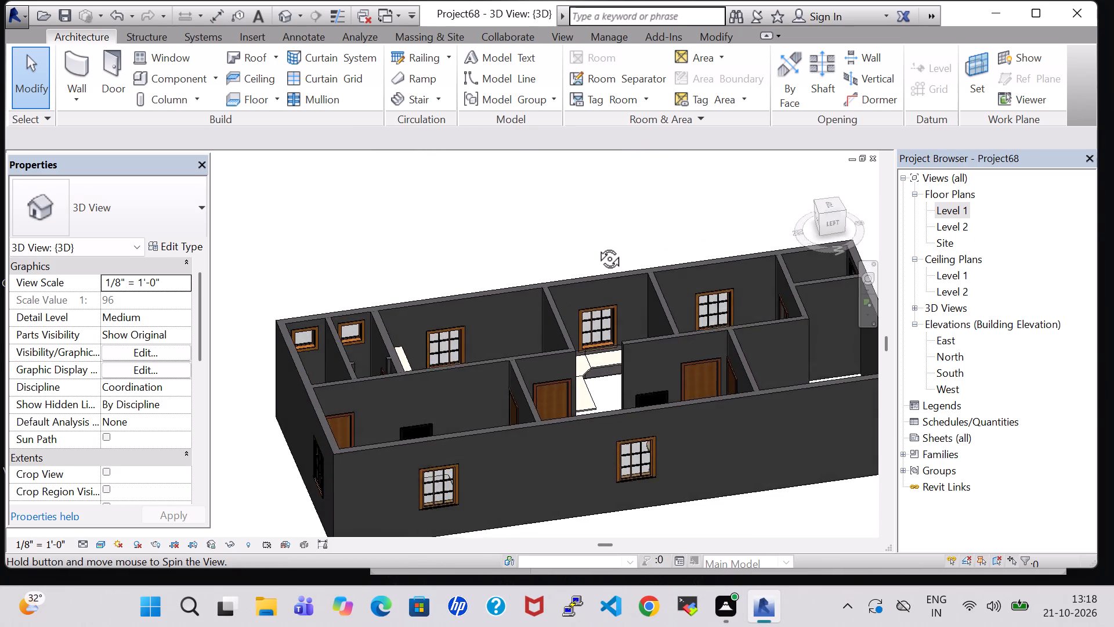
middle_drag(596, 246, 596, 243)
scroll(595, 265, up, 6)
middle_drag(614, 361, 597, 211)
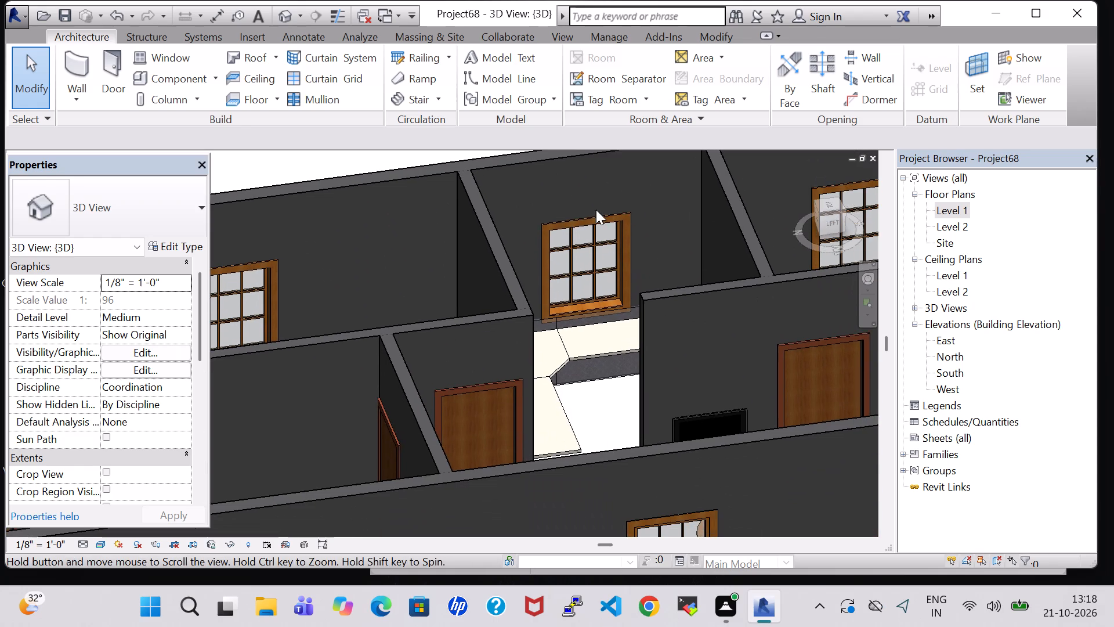
click(591, 372)
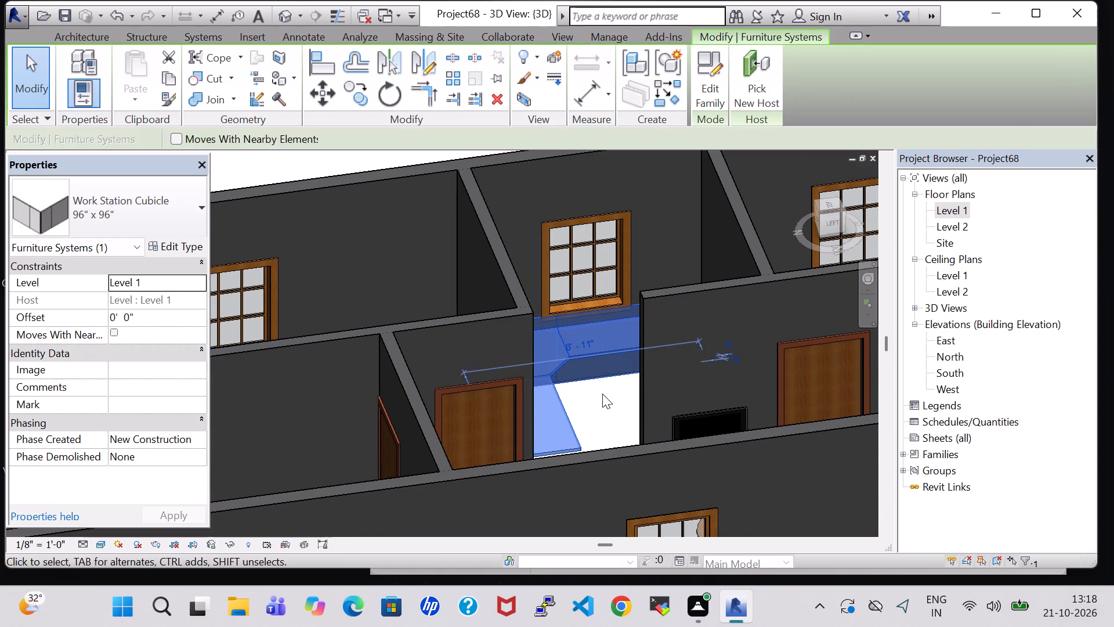
click(606, 408)
shift+middle_drag(606, 408, 587, 386)
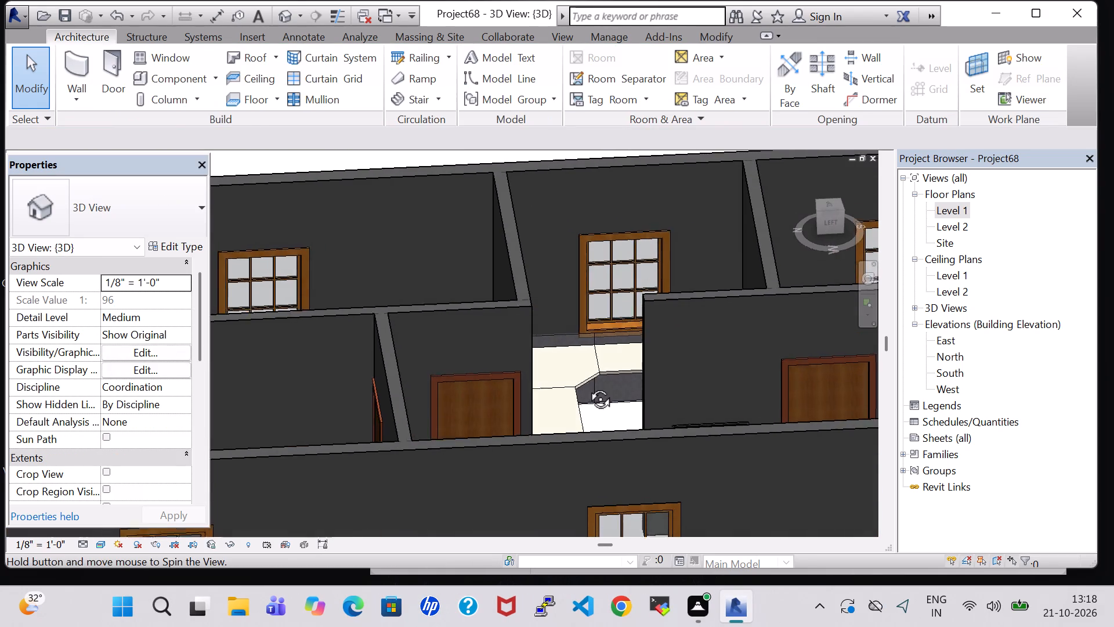
shift+middle_drag(587, 386, 591, 406)
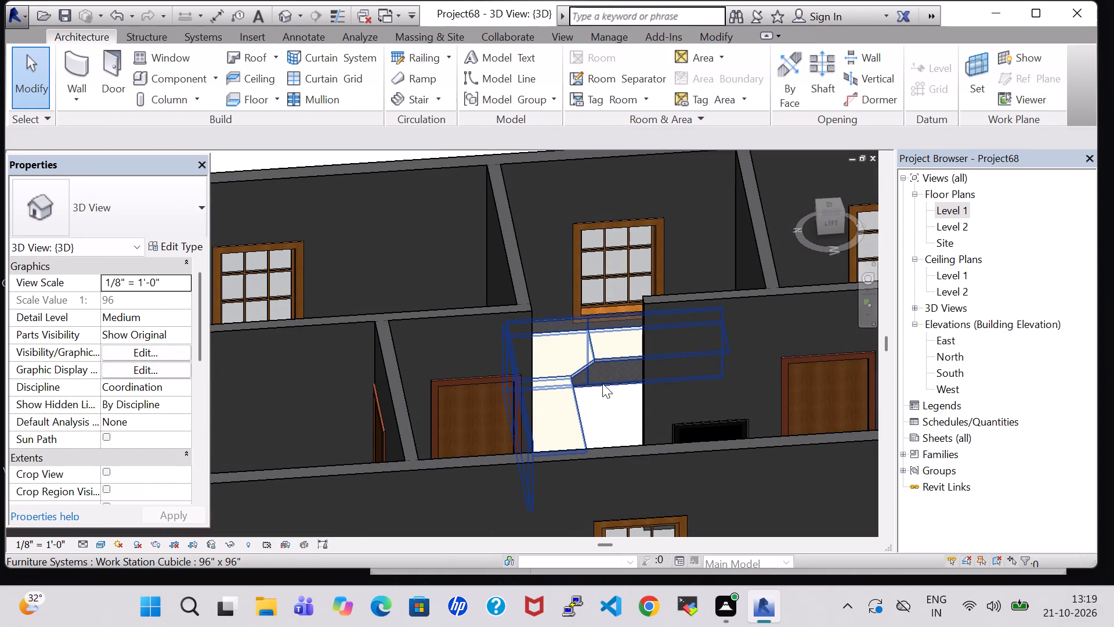
Rotate the work station cubicle a quarter turn in the 3D view.
click(602, 383)
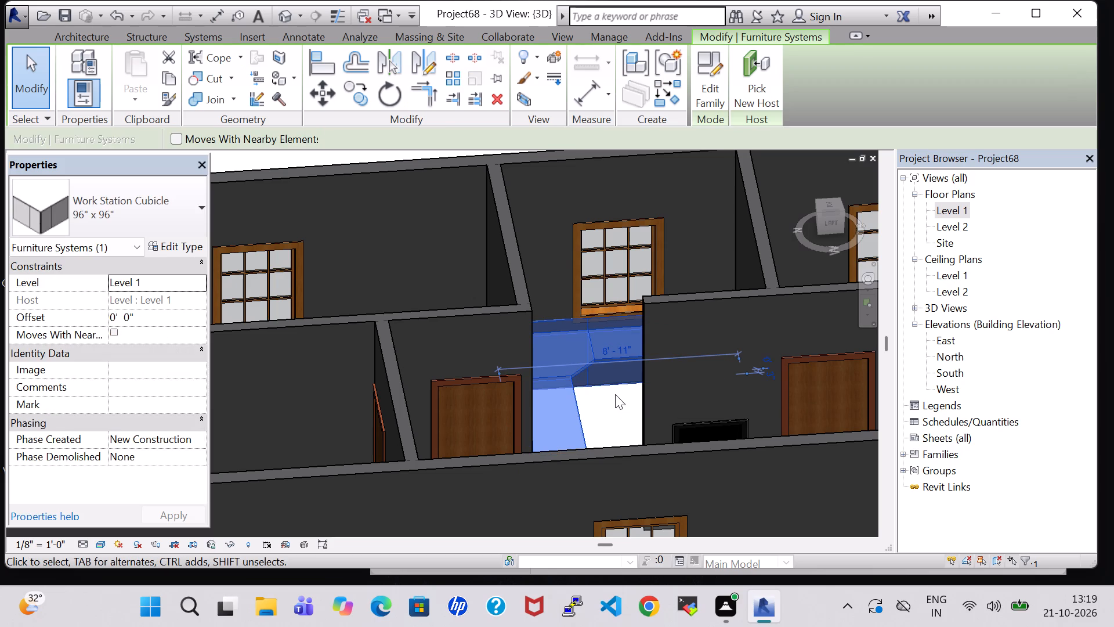
key(space)
click(596, 402)
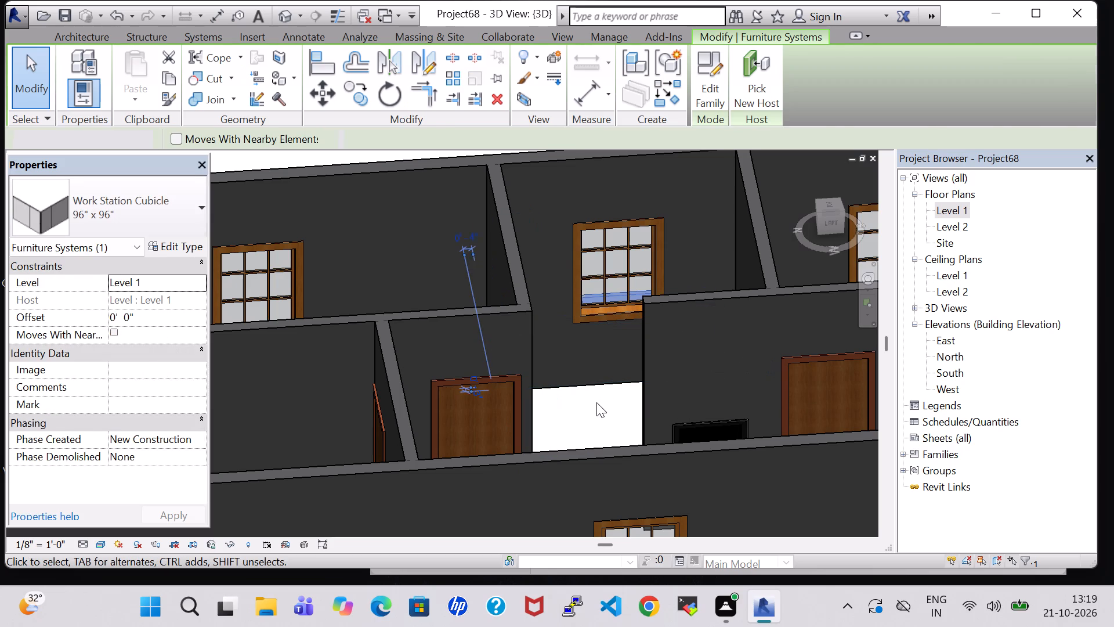
Rotate the work station cubicle two more quarter turns, working from outside the exterior window wall in 3D.
shift+middle_drag(543, 203, 594, 305)
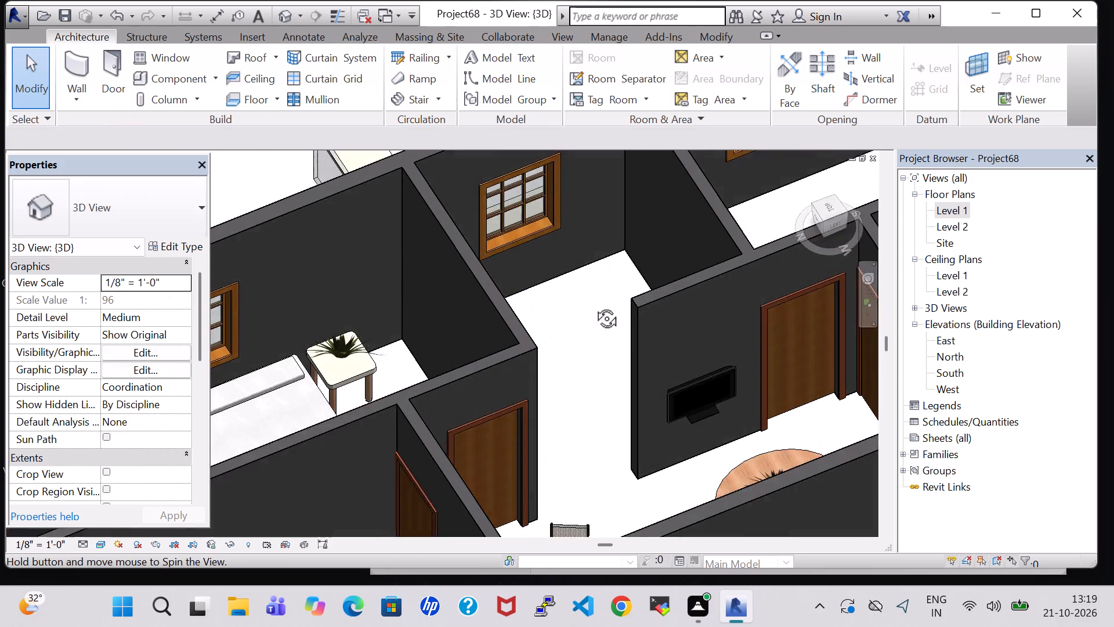
shift+middle_drag(594, 305, 602, 333)
middle_drag(536, 296, 710, 529)
middle_drag(341, 298, 520, 377)
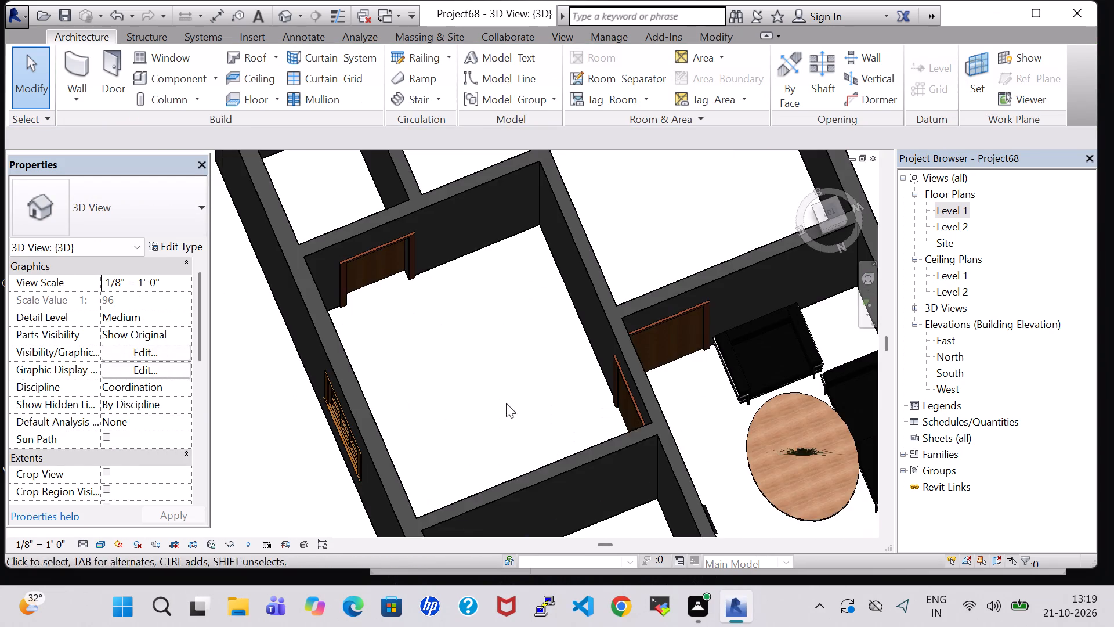
middle_drag(468, 535, 628, 296)
scroll(636, 277, up, 1)
middle_drag(329, 510, 453, 428)
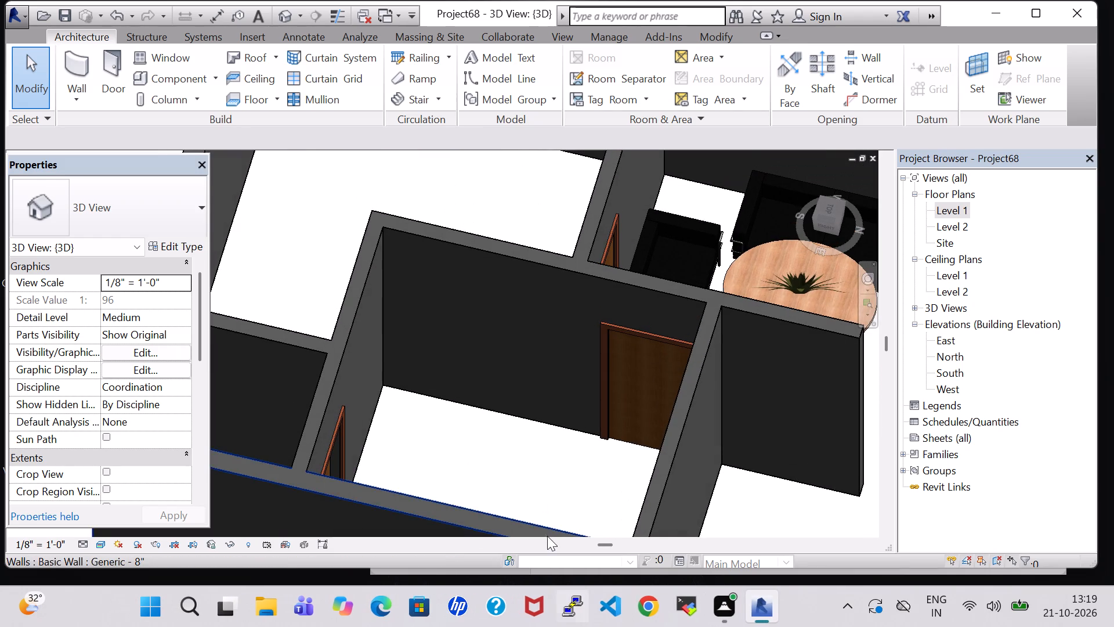
middle_drag(534, 488, 491, 144)
middle_drag(645, 465, 656, 440)
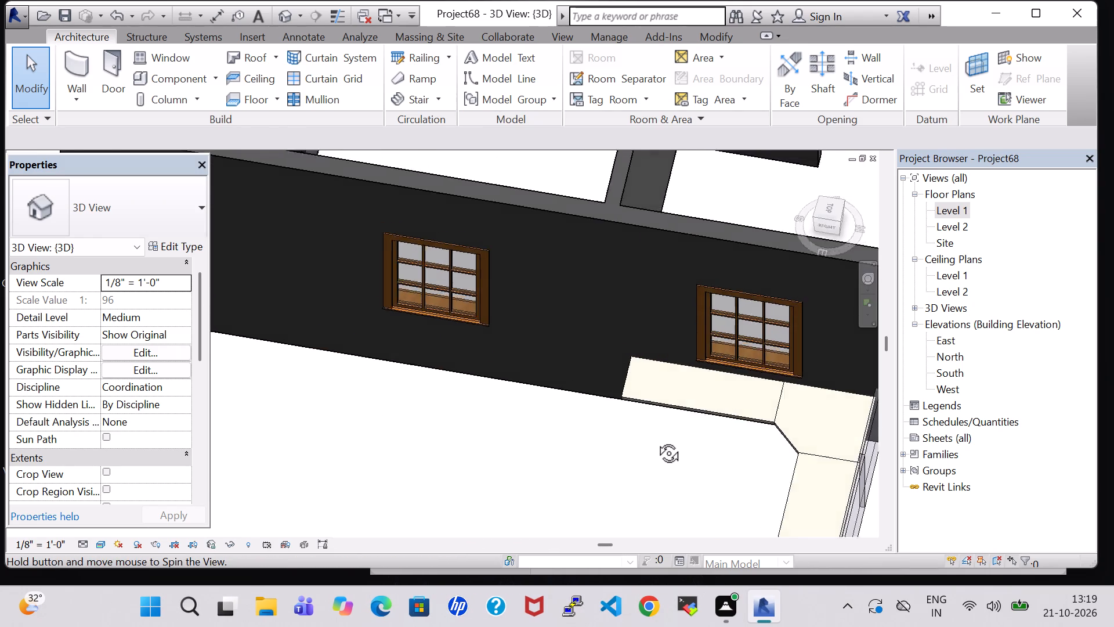
middle_drag(656, 440, 740, 428)
middle_drag(753, 455, 15, 241)
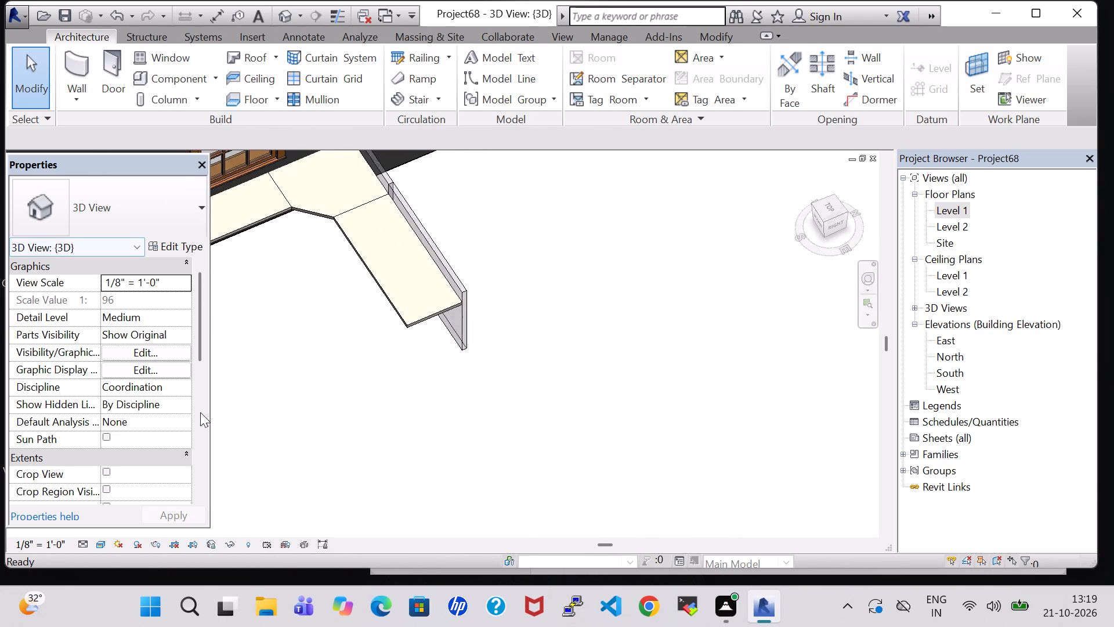
middle_drag(209, 413, 244, 342)
middle_drag(349, 387, 367, 290)
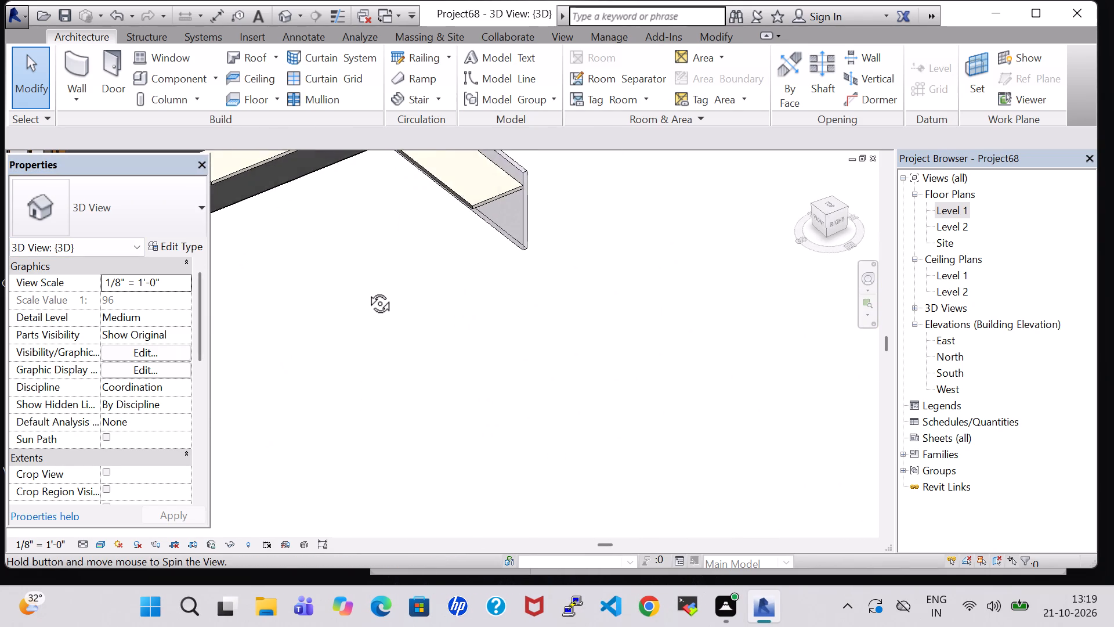
middle_drag(367, 290, 367, 287)
middle_drag(339, 247, 413, 479)
middle_drag(421, 484, 419, 405)
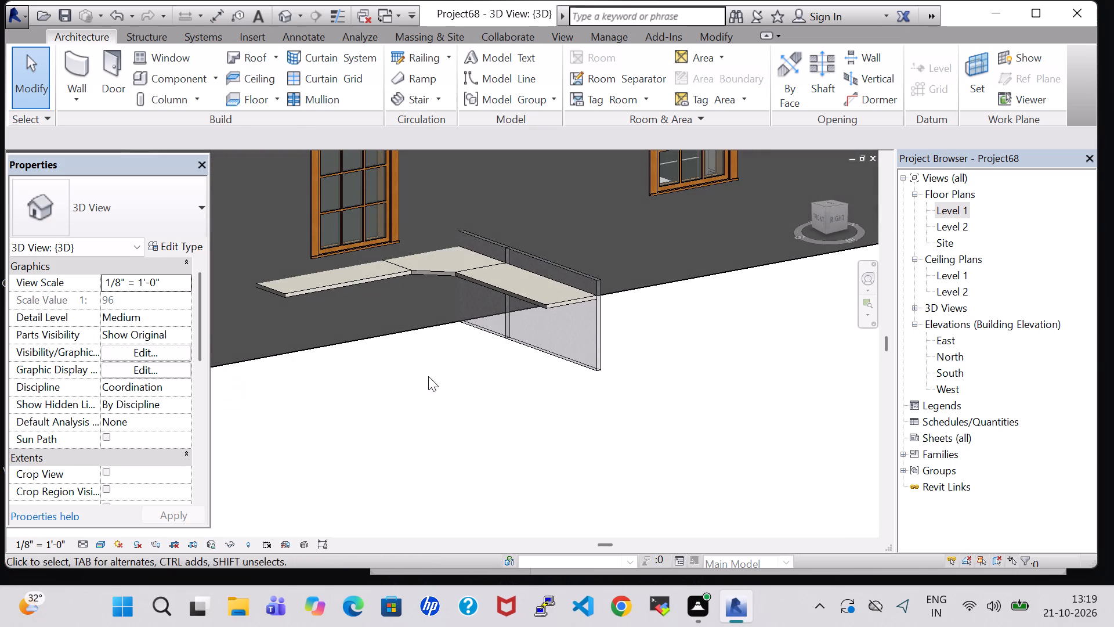
click(502, 315)
key(space)
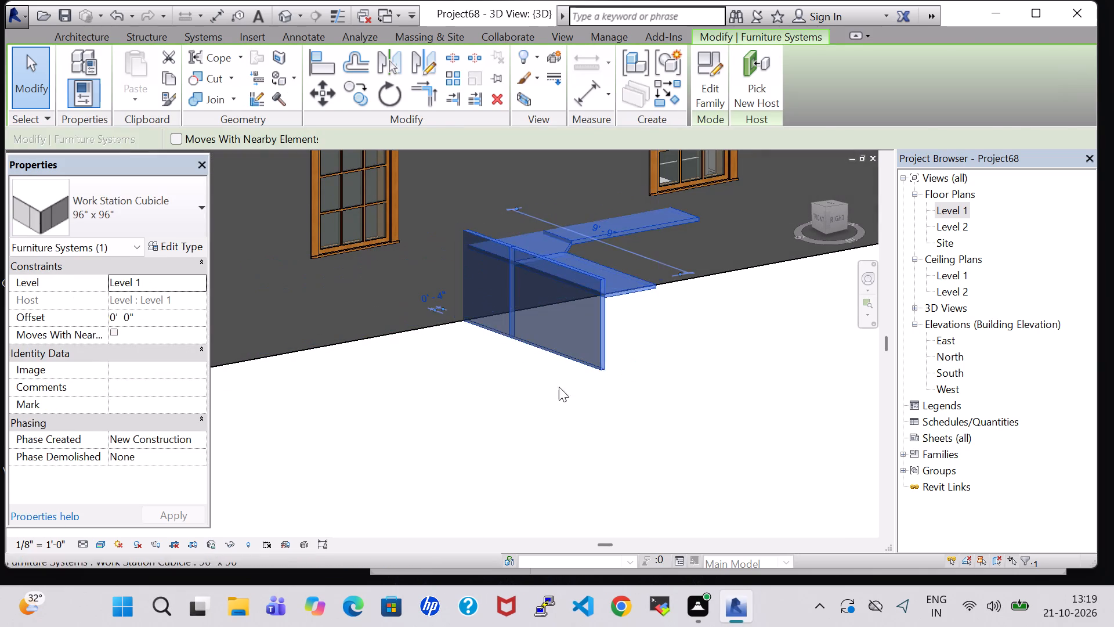
click(676, 410)
click(595, 304)
key(space)
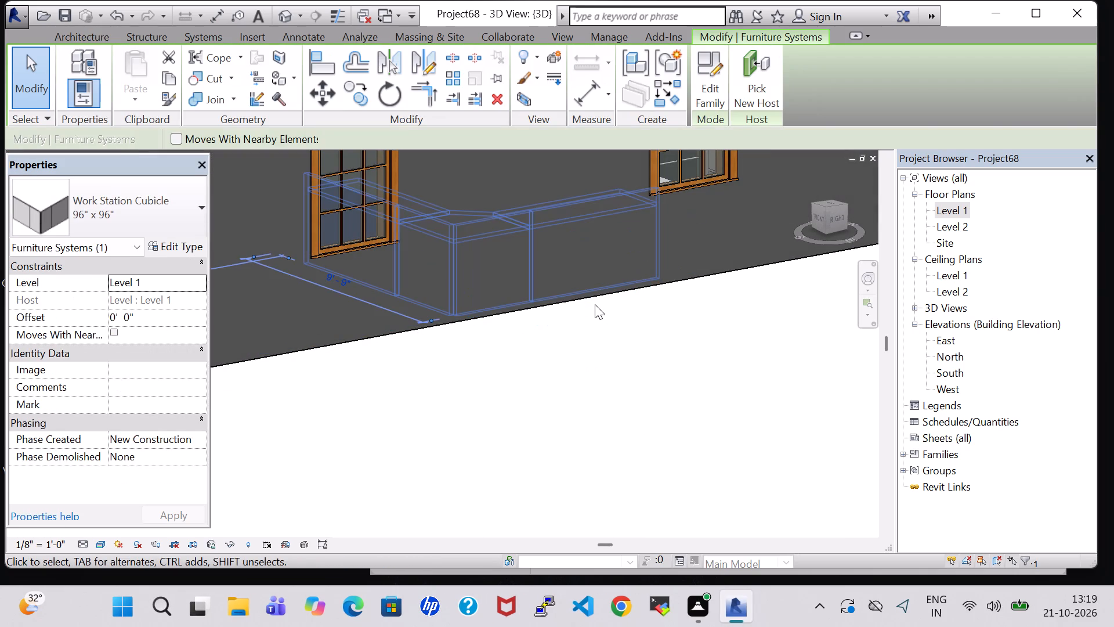
click(601, 355)
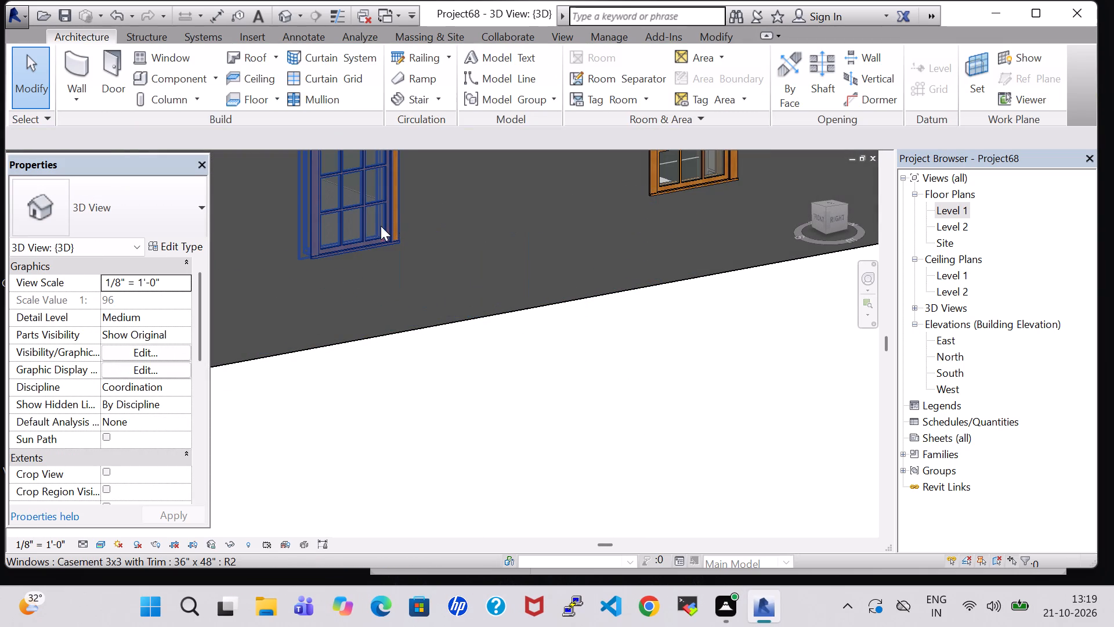
key(space)
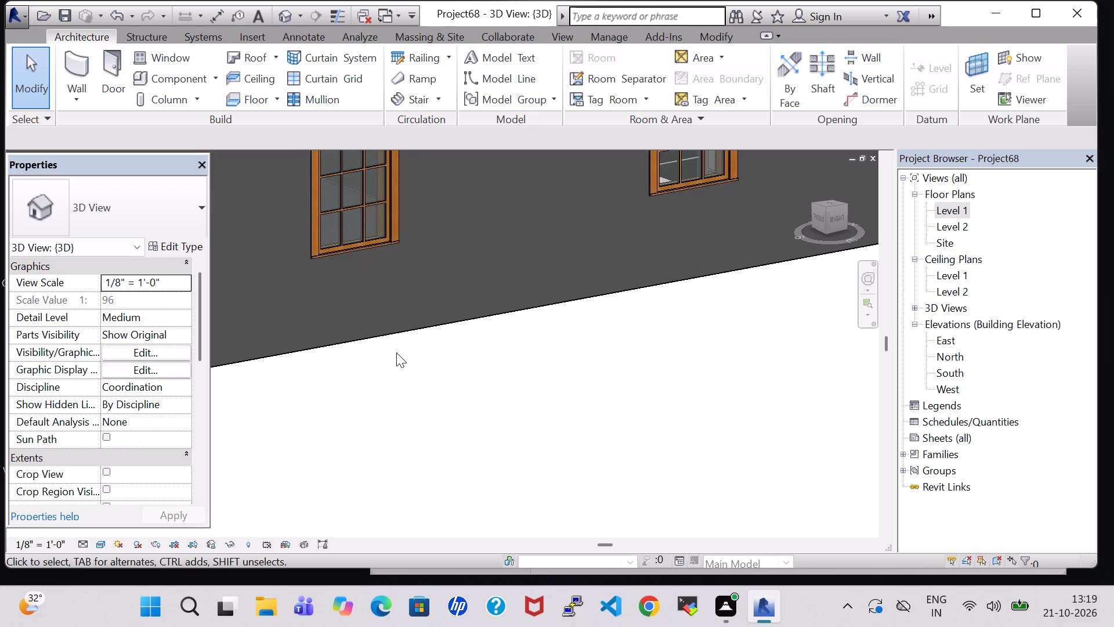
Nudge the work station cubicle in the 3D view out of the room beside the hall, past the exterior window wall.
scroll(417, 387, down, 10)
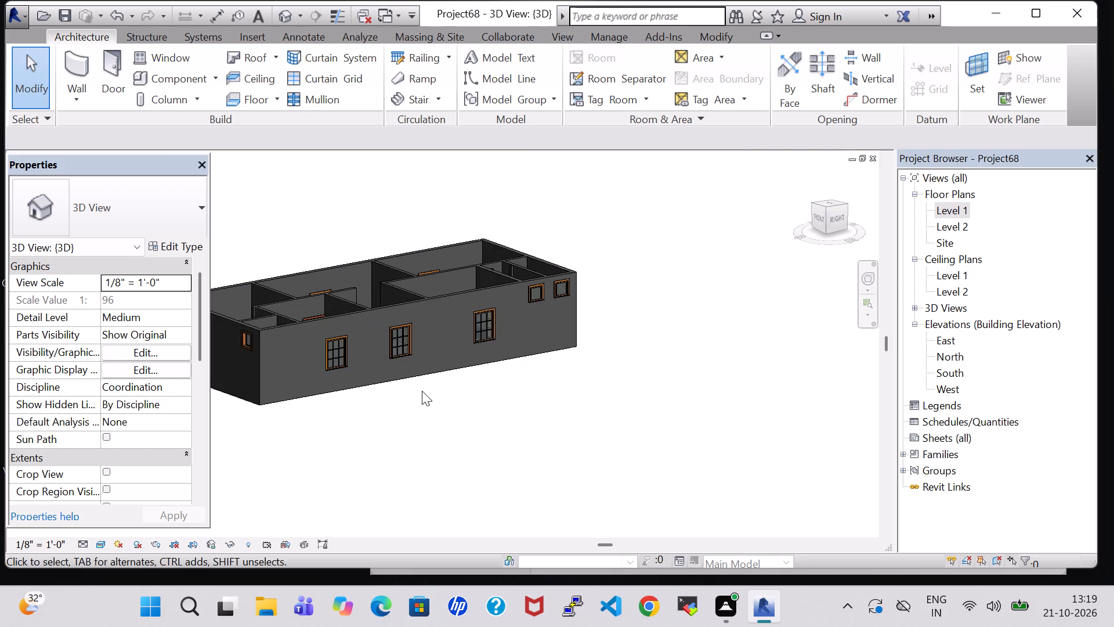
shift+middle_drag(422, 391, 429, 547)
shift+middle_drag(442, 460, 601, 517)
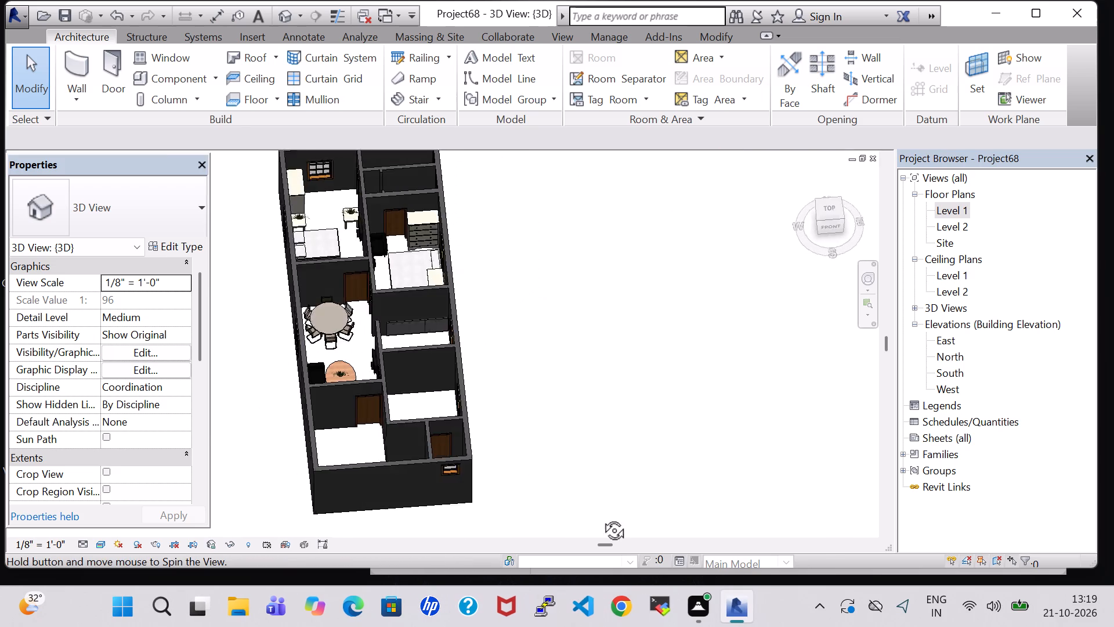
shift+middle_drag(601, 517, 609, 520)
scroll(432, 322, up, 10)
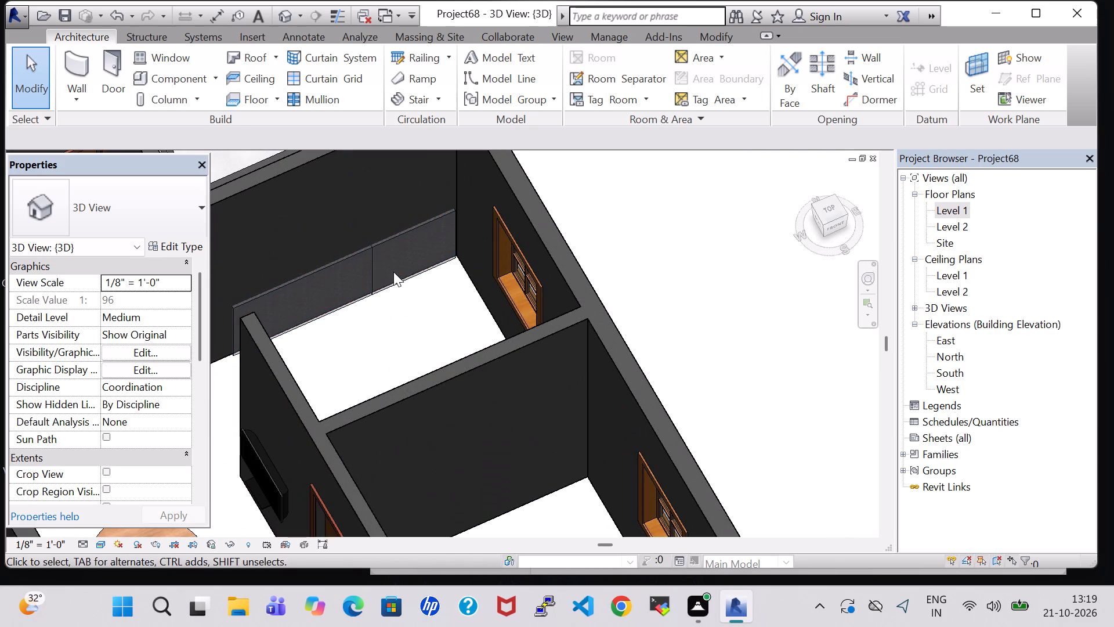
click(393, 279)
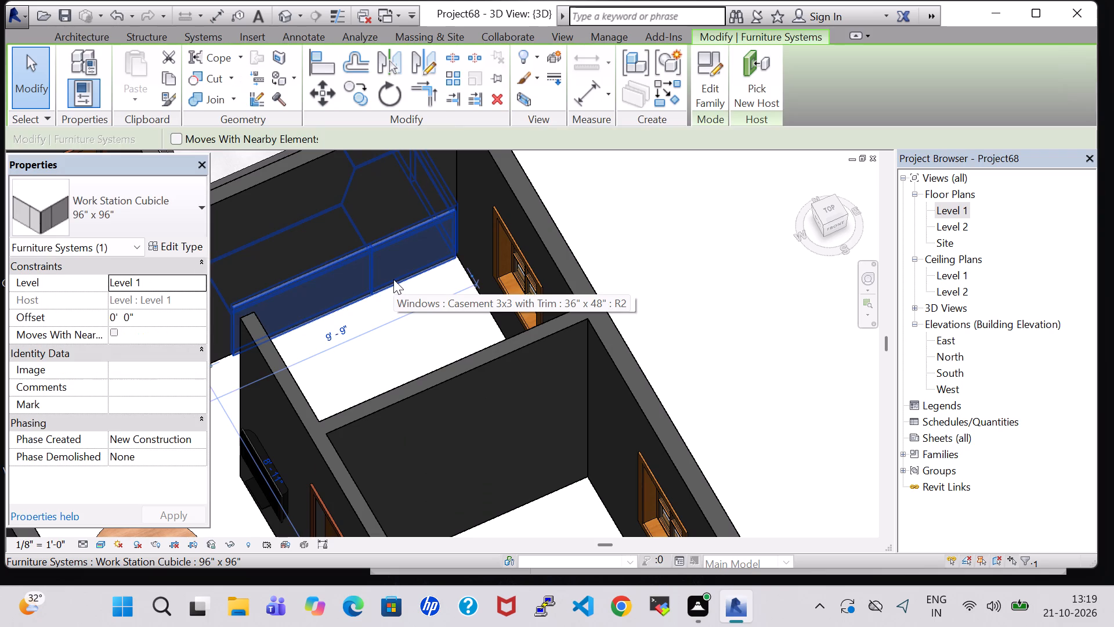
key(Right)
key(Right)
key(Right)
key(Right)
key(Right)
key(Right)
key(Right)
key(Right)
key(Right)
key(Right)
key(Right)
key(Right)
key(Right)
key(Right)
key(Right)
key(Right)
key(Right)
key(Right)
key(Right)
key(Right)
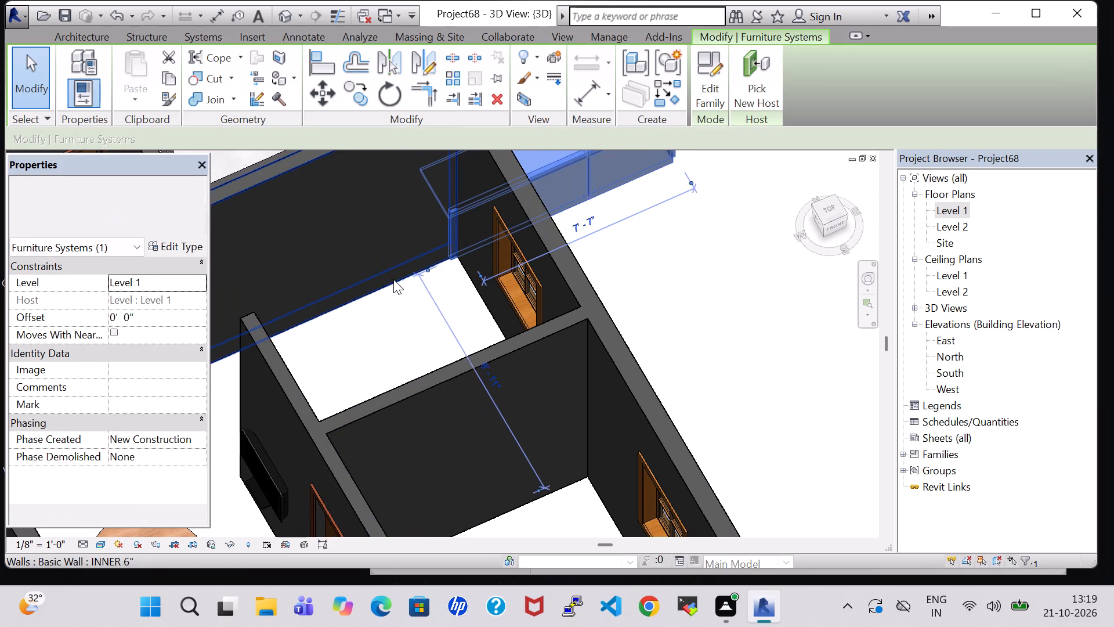
Examine the work station cubicle outside the building and review its type properties, including the available types and dimension parameters.
scroll(393, 279, down, 5)
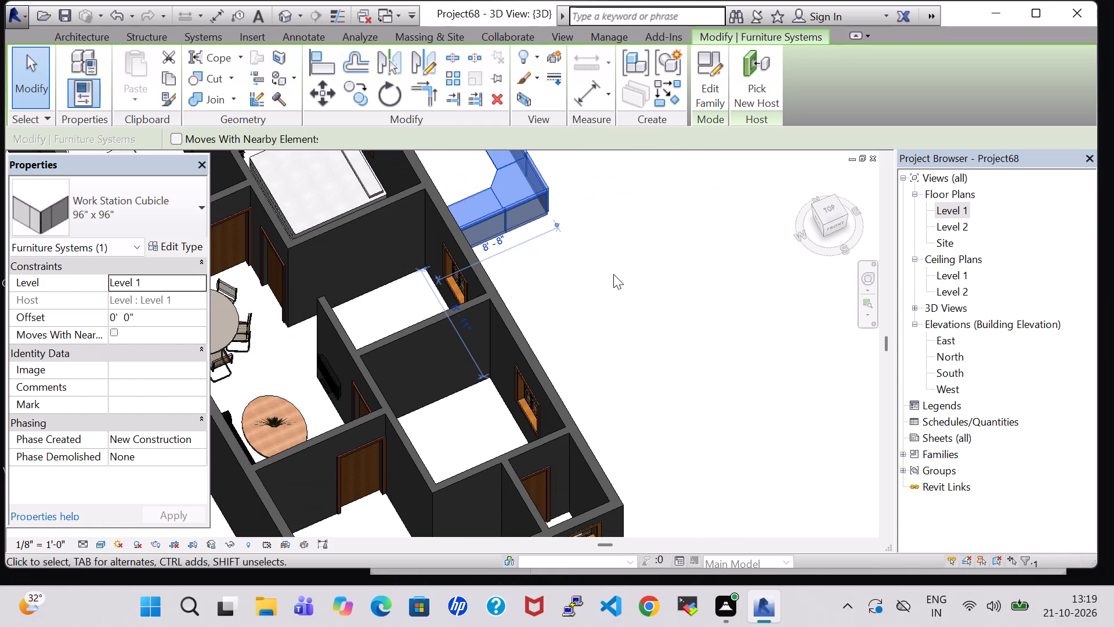
shift+middle_drag(635, 311, 345, 310)
click(513, 321)
shift+middle_drag(526, 329, 440, 119)
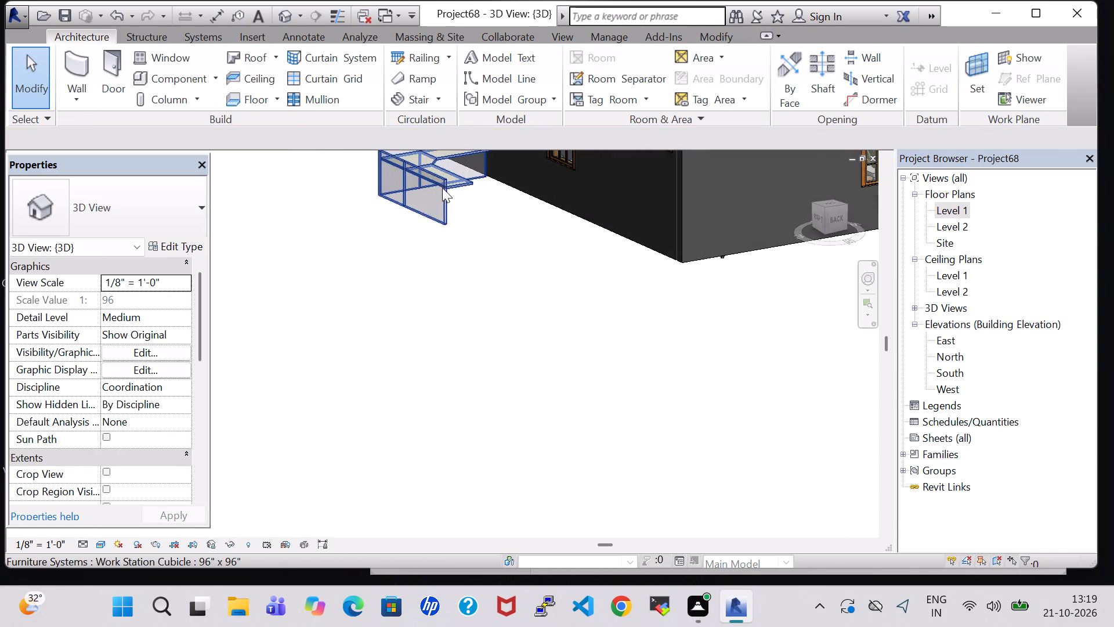
shift+middle_drag(444, 242, 377, 221)
middle_drag(414, 227, 423, 408)
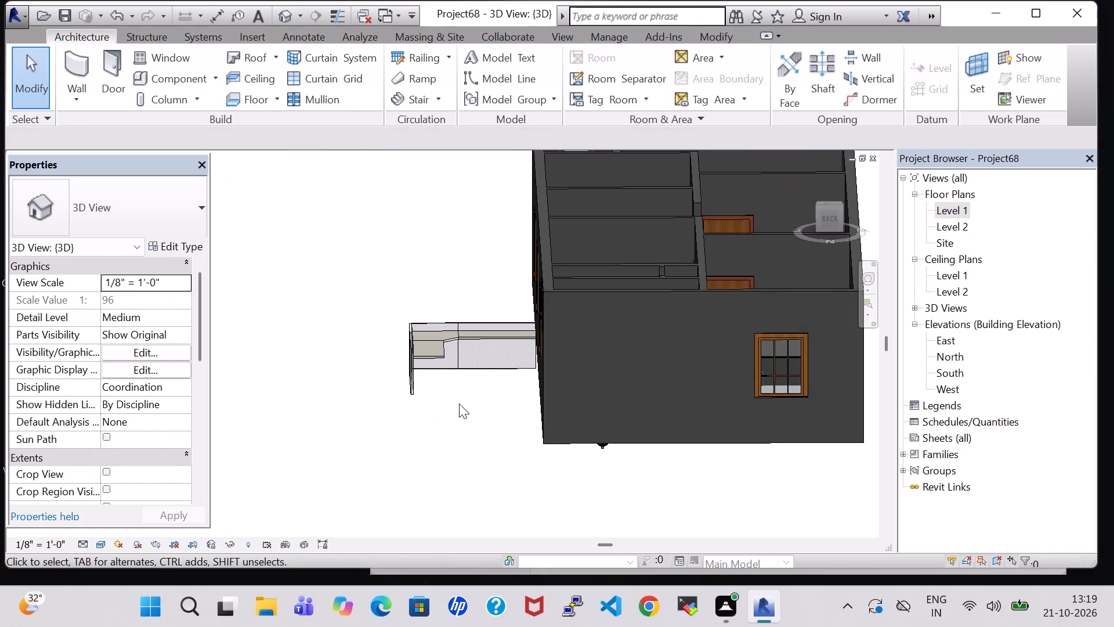
shift+middle_drag(459, 403, 457, 344)
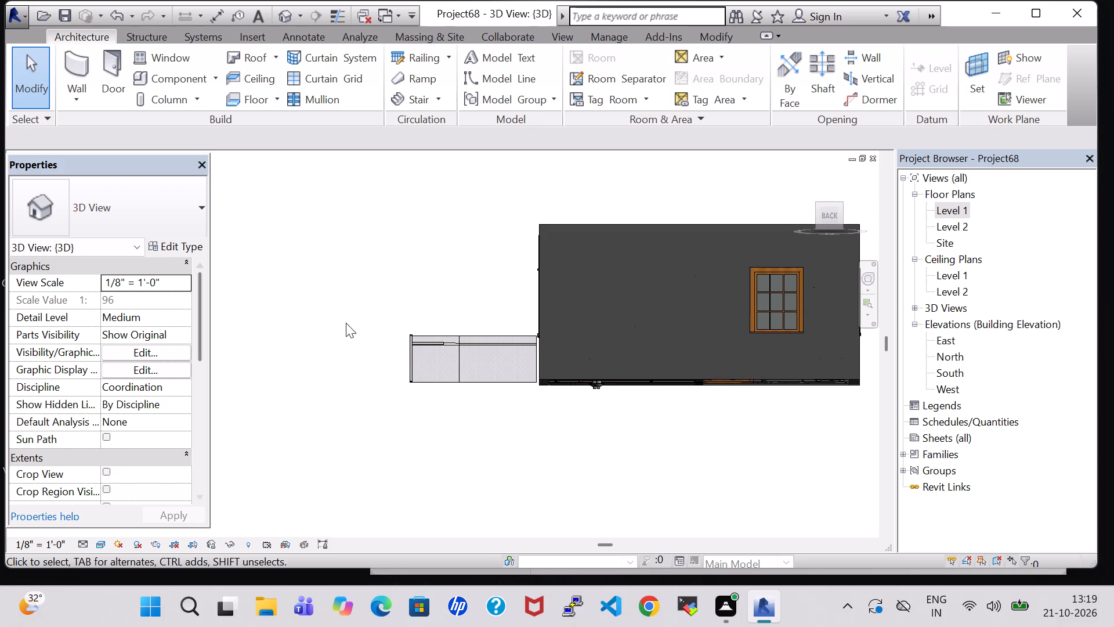
click(422, 336)
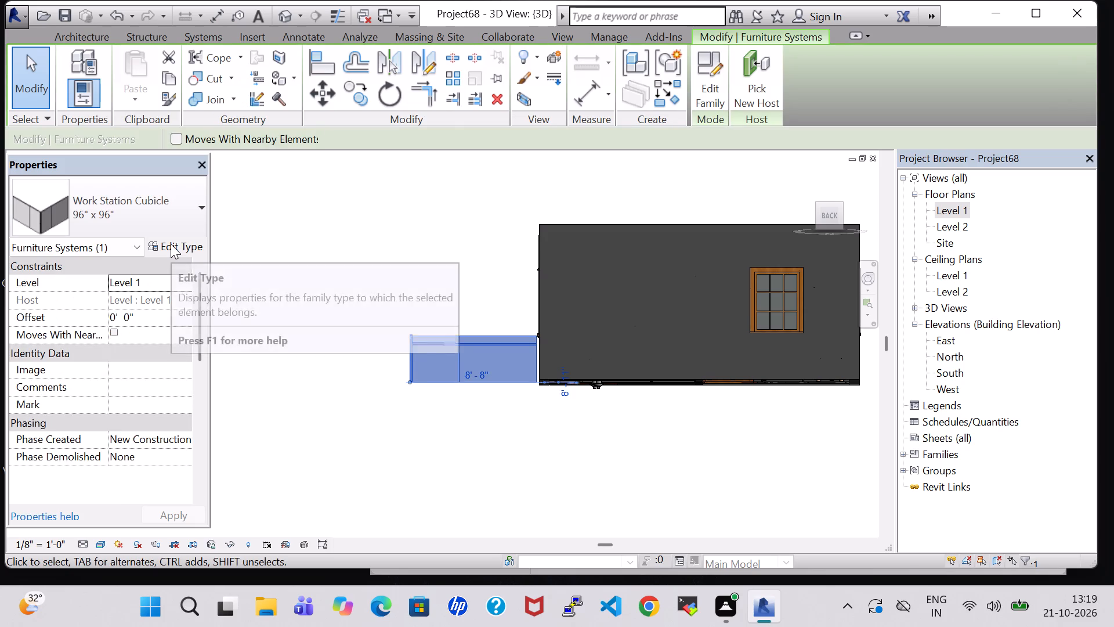
click(171, 244)
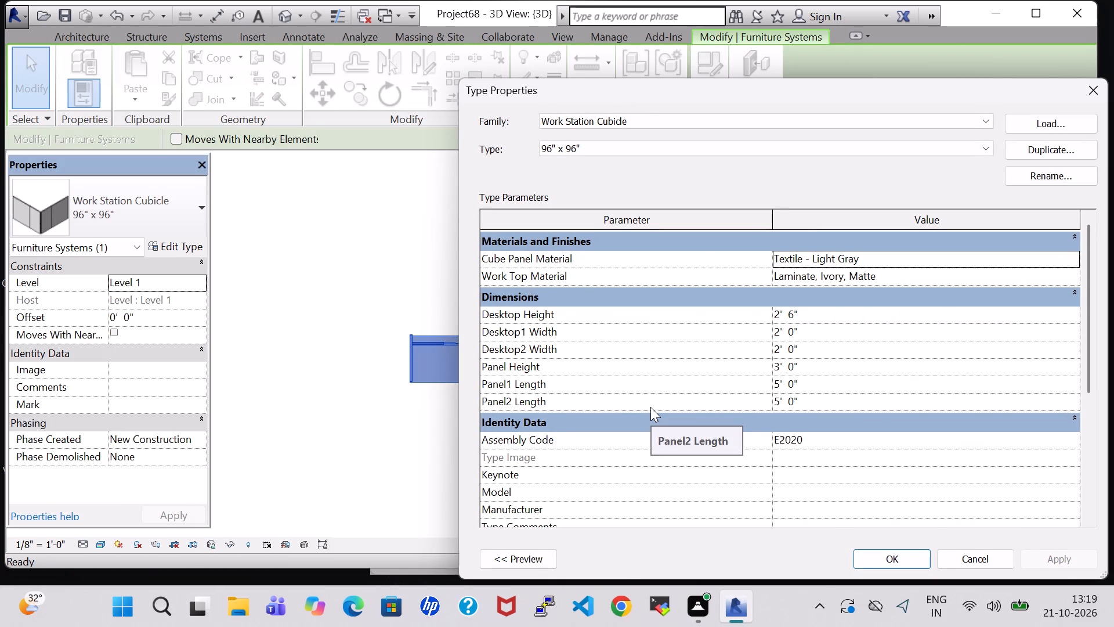
scroll(650, 407, down, 2)
click(622, 143)
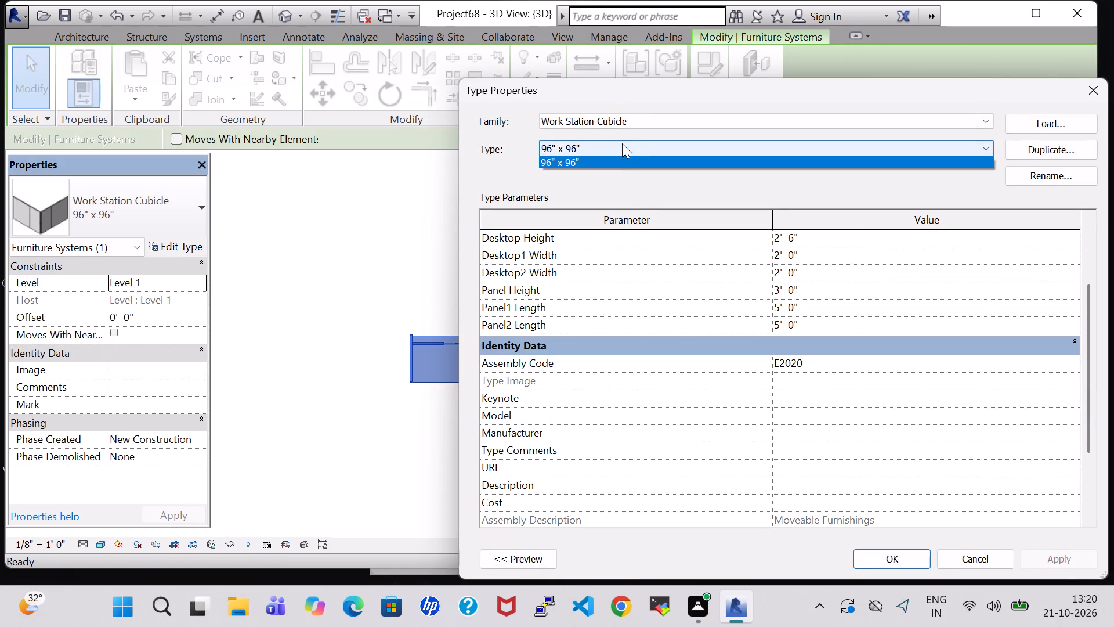
click(623, 154)
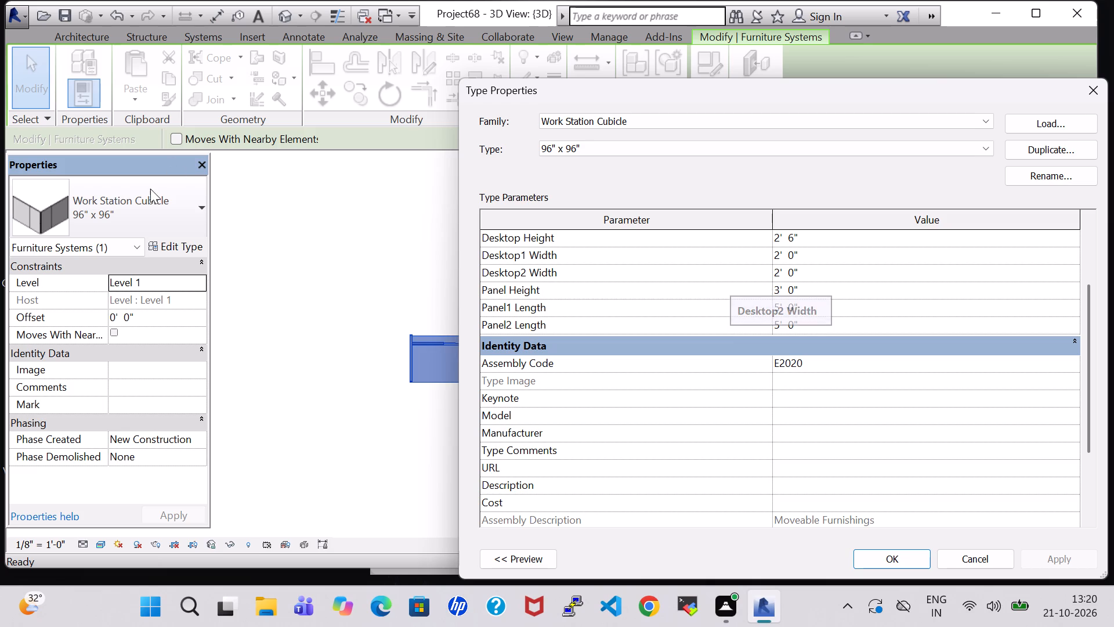
click(305, 252)
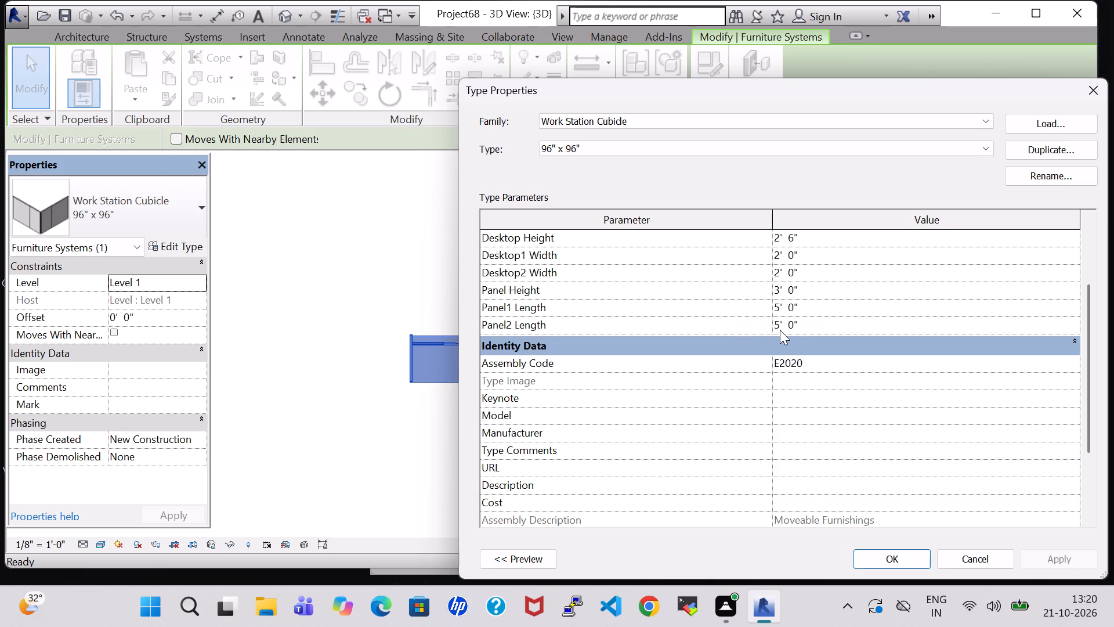
scroll(718, 431, up, 1)
scroll(718, 431, down, 1)
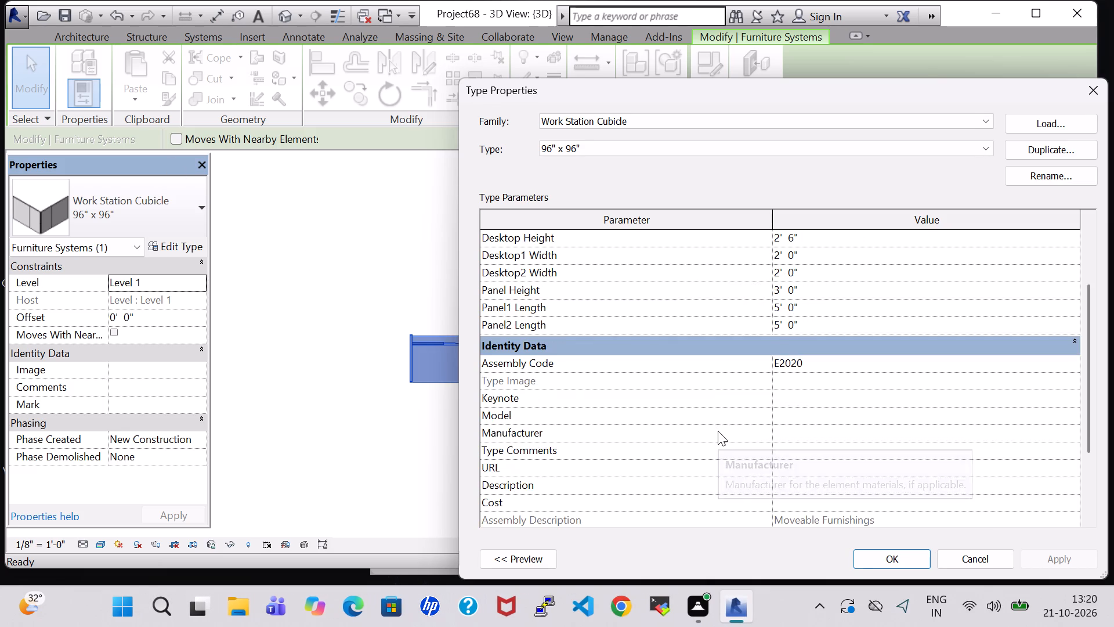
scroll(718, 431, down, 4)
scroll(718, 431, up, 9)
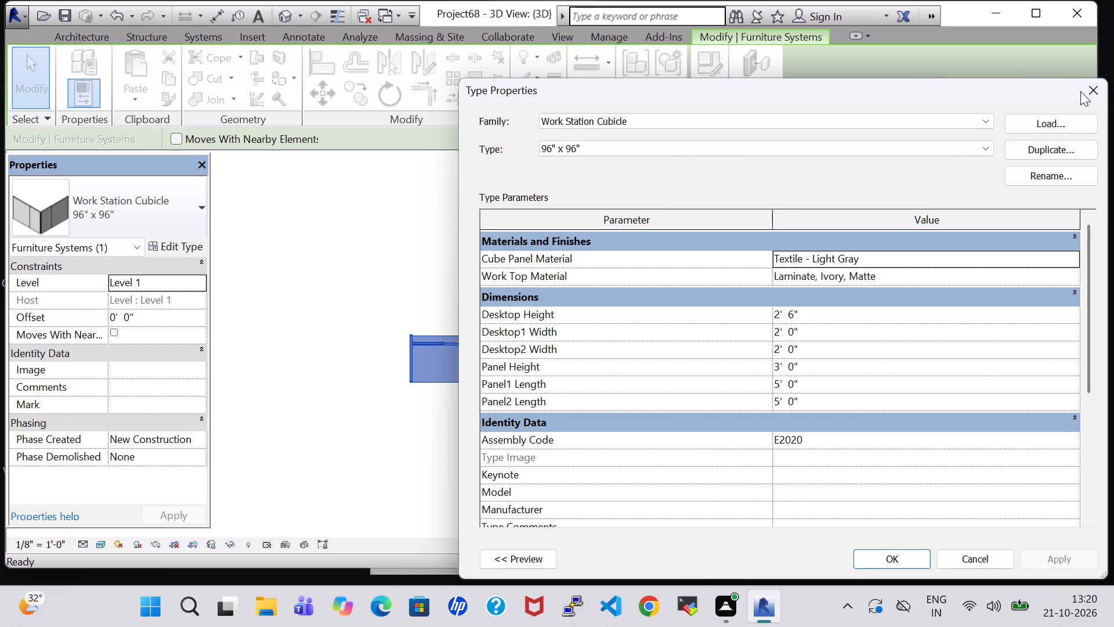
click(1098, 91)
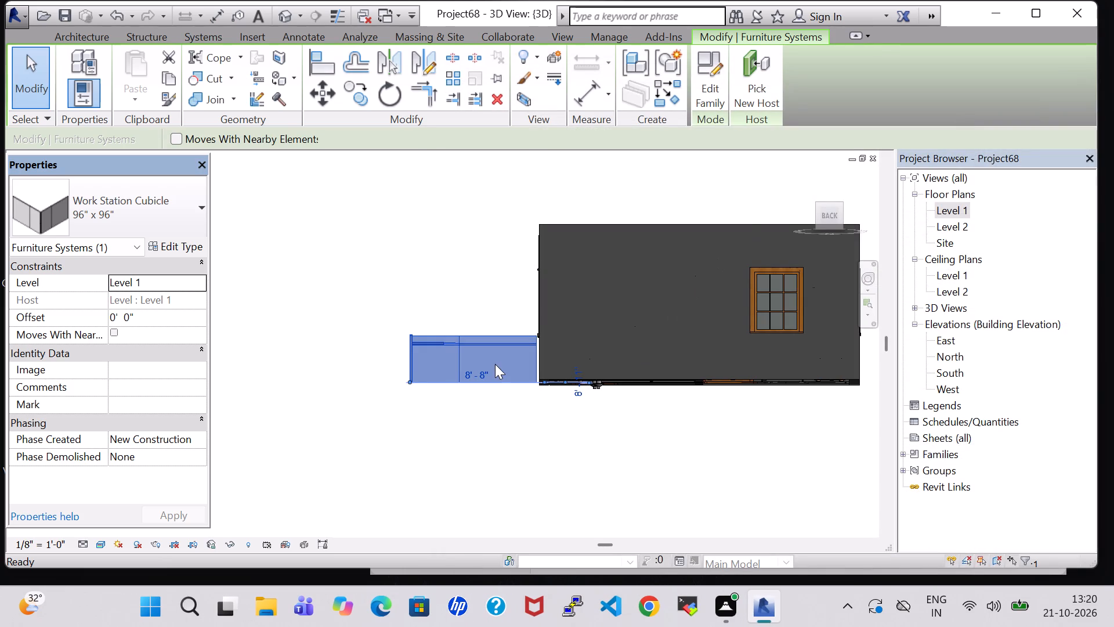
Delete the work station cubicle standing outside the exterior wall.
key(BackSpace)
click(447, 343)
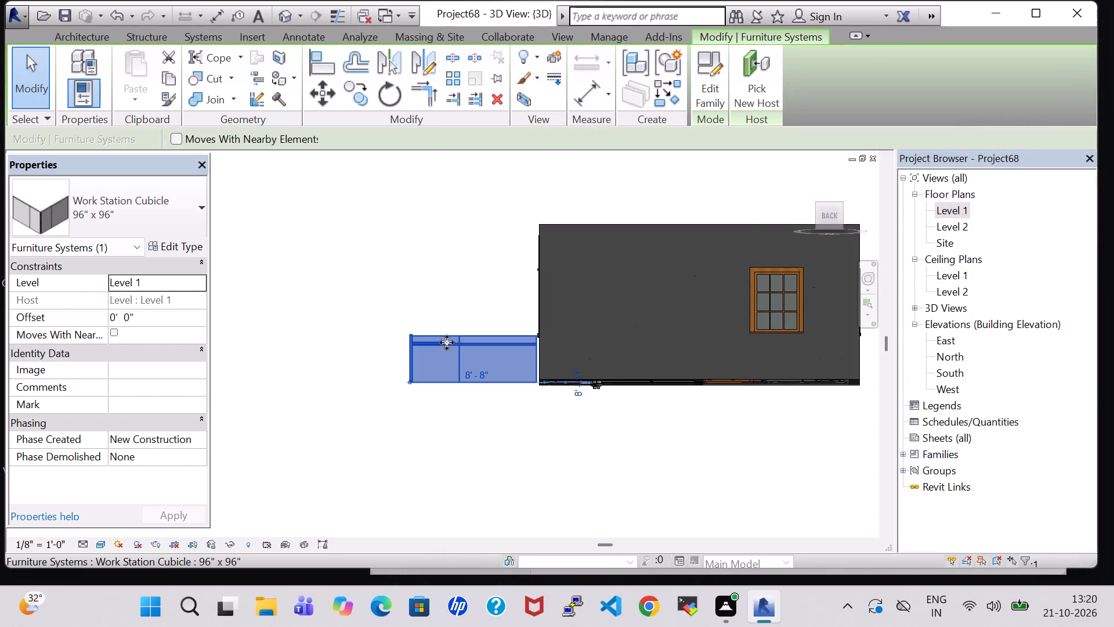
key(Delete)
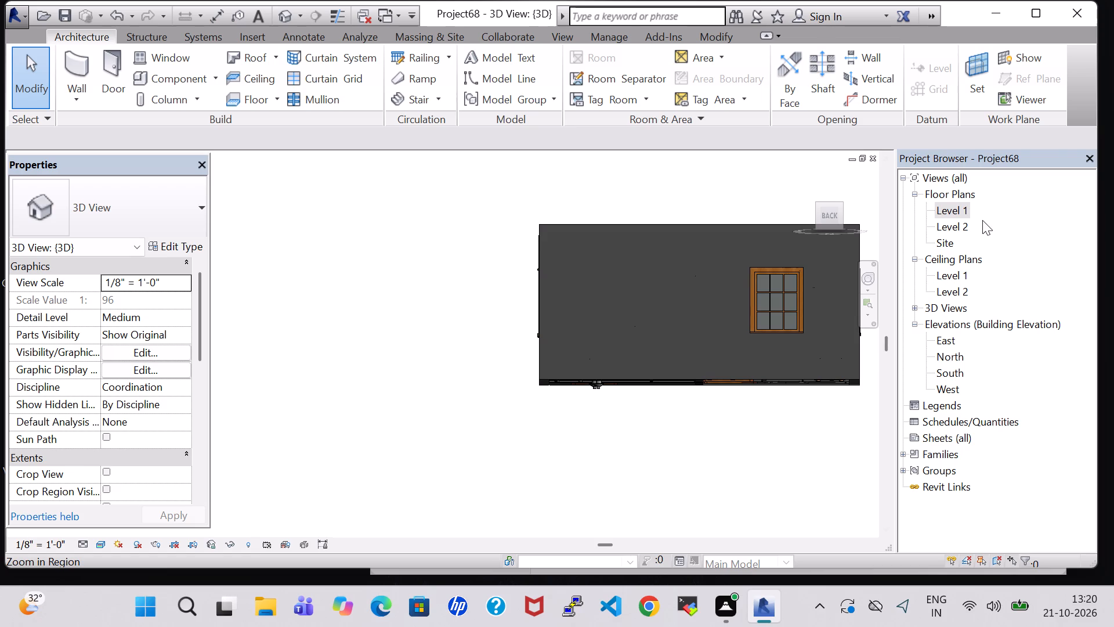
Return to the Level 1 floor plan and start placing a new component.
double_click(935, 208)
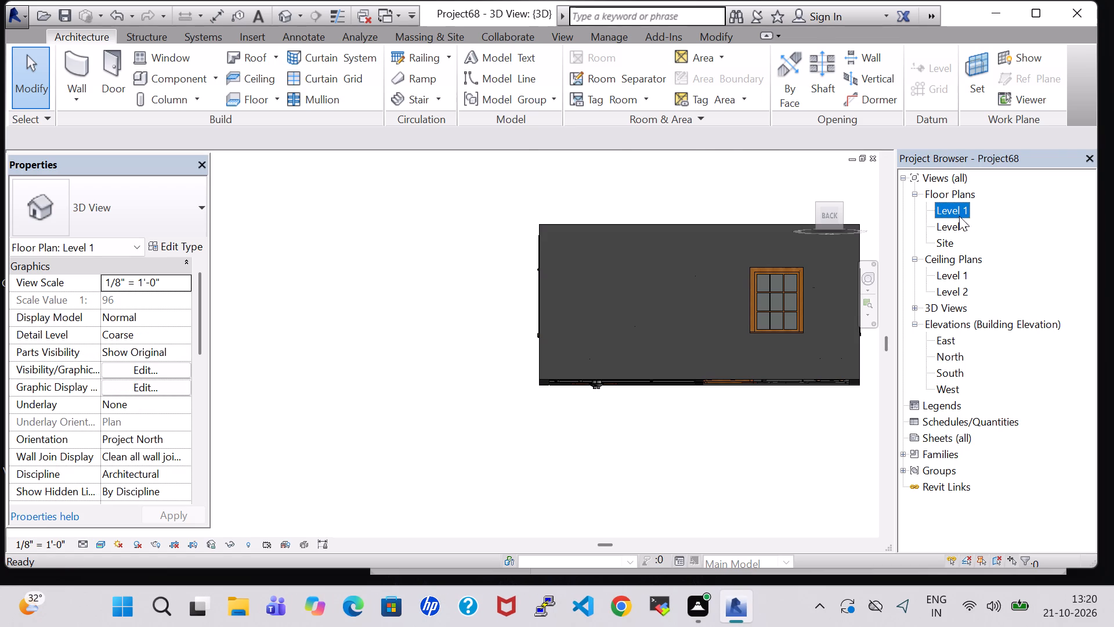
double_click(959, 216)
scroll(830, 348, down, 1)
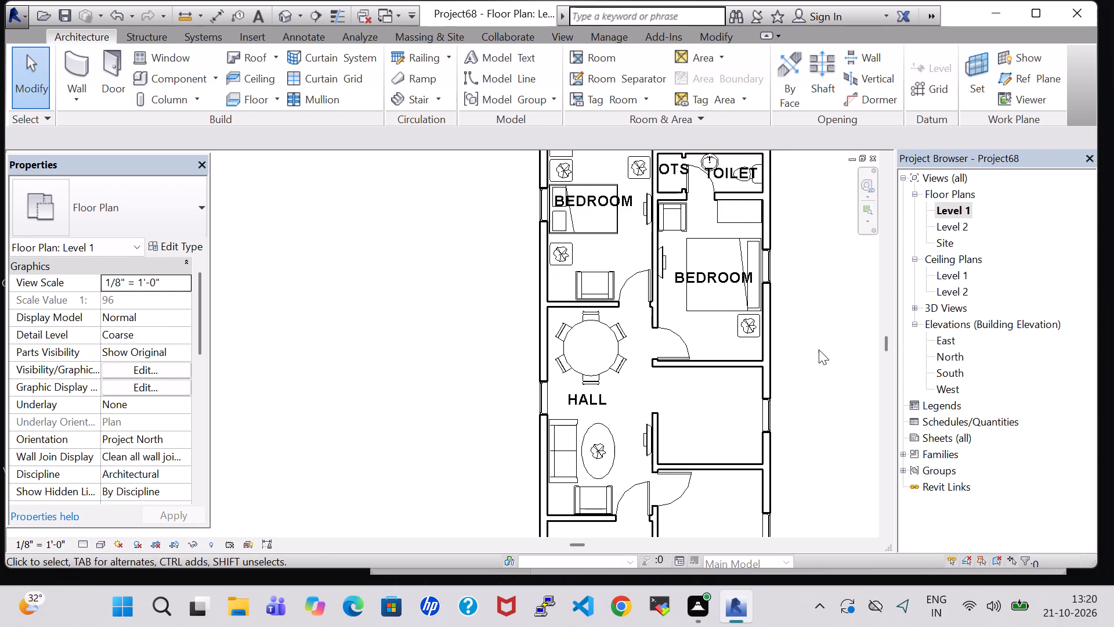
scroll(814, 358, down, 3)
middle_drag(813, 360, 786, 285)
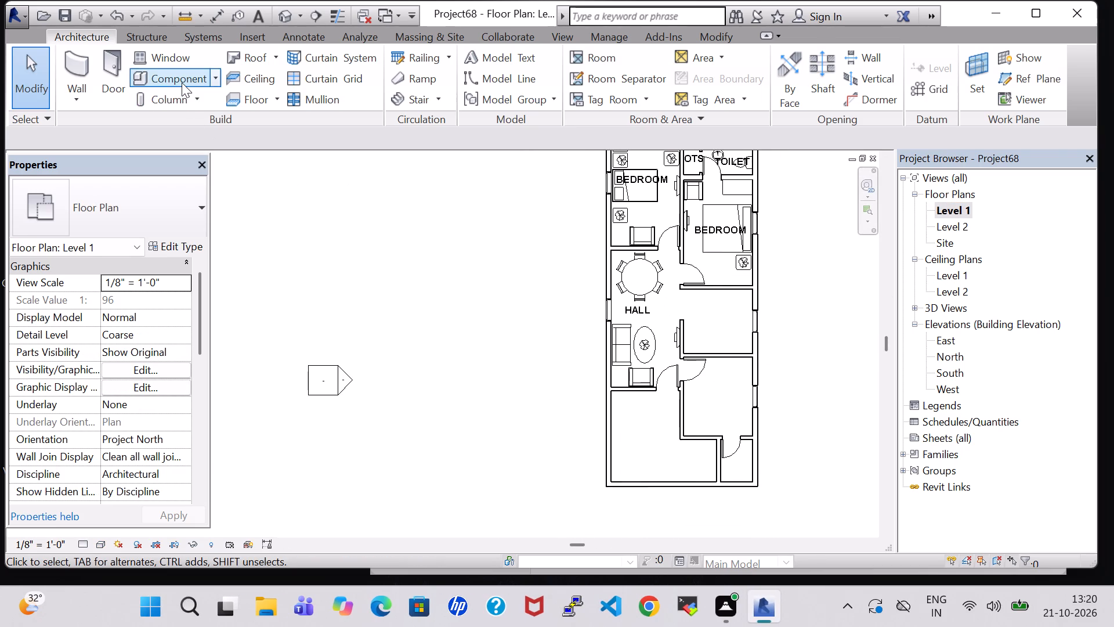
click(182, 82)
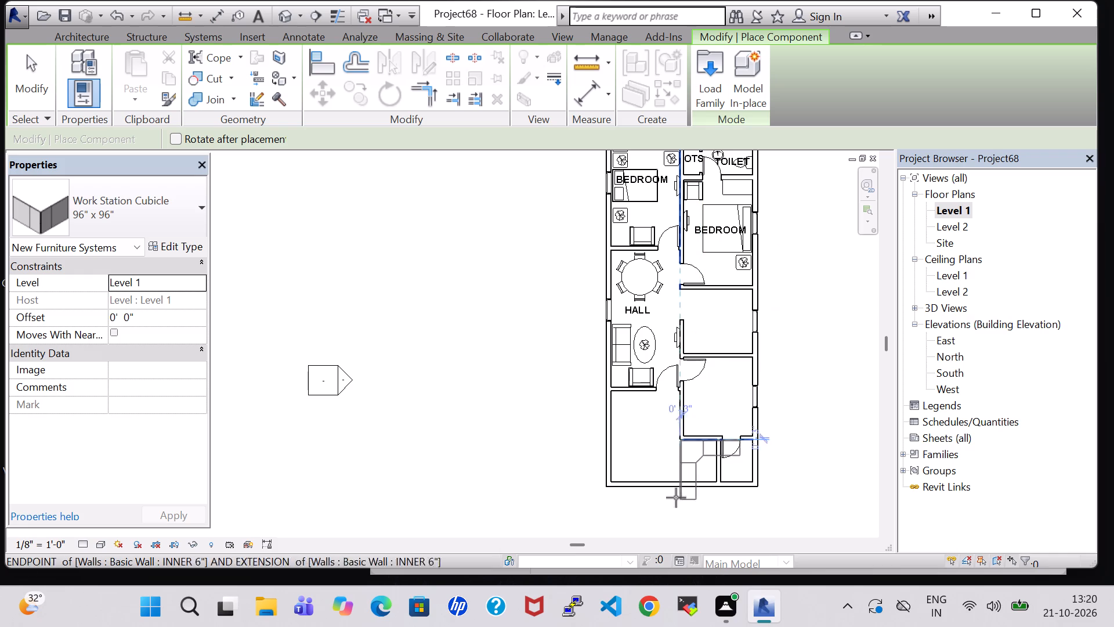
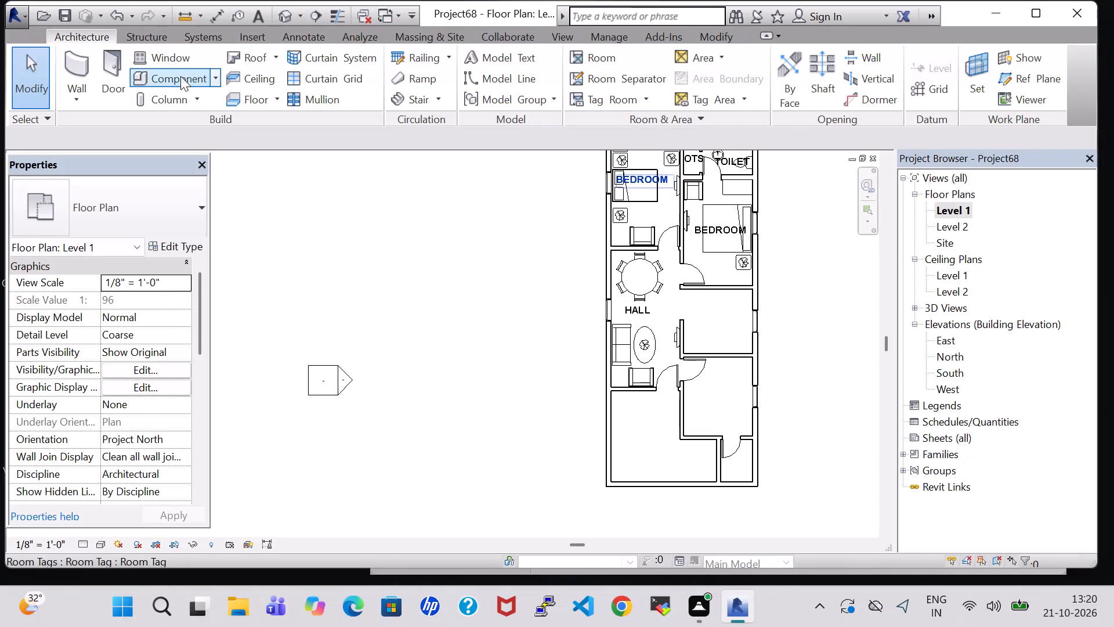
Load the Cook Top-4 Unit family from the US Imperial library's Specialty Equipment, Domestic folder.
click(180, 76)
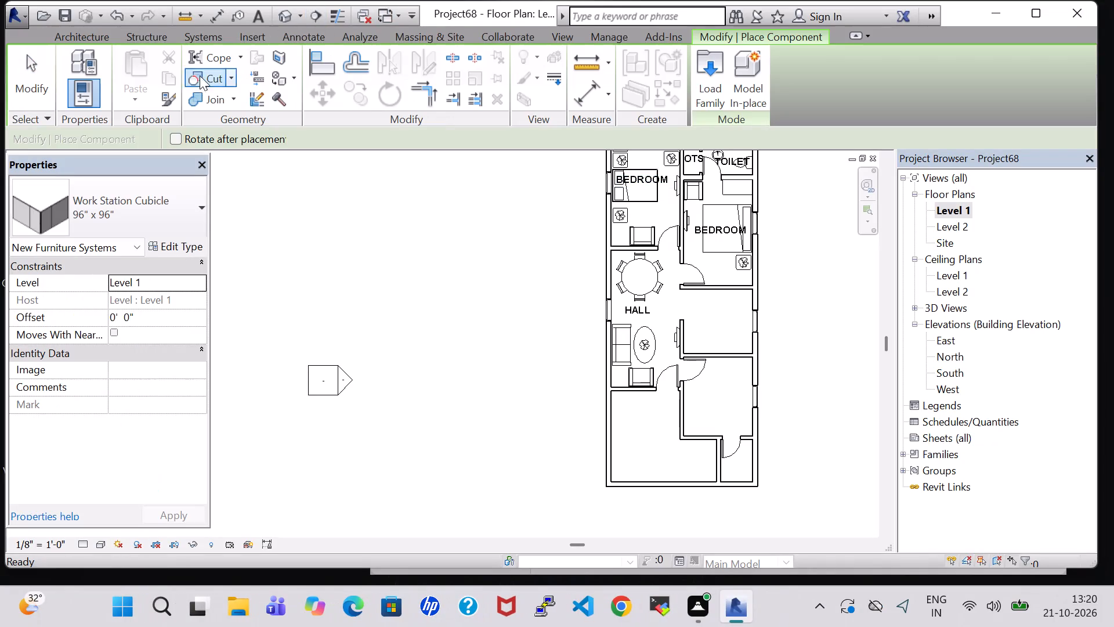
click(711, 80)
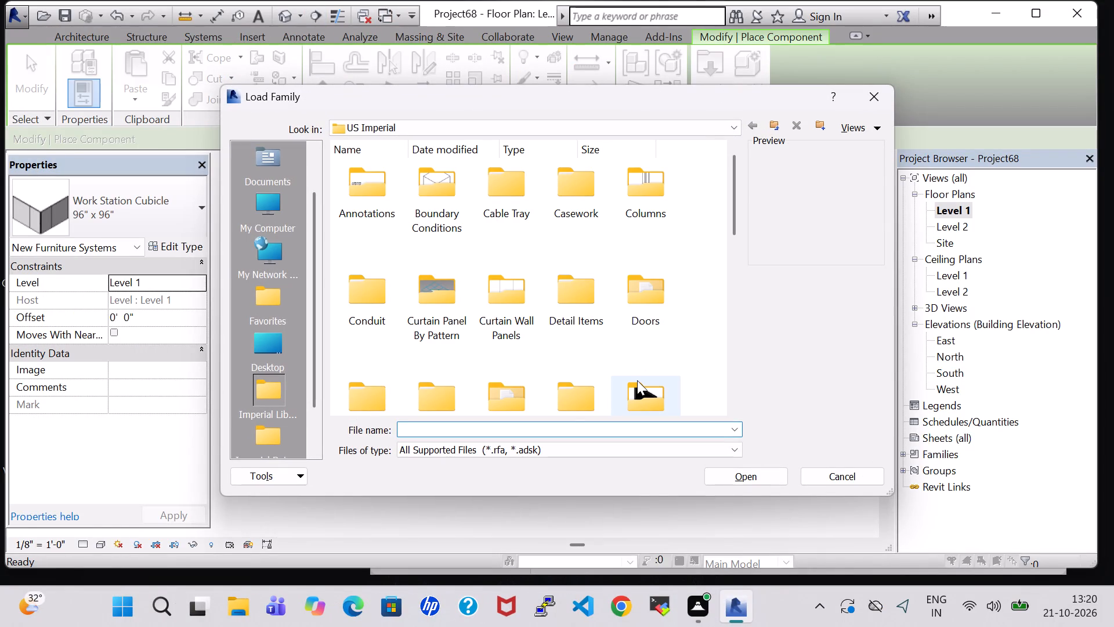
double_click(637, 380)
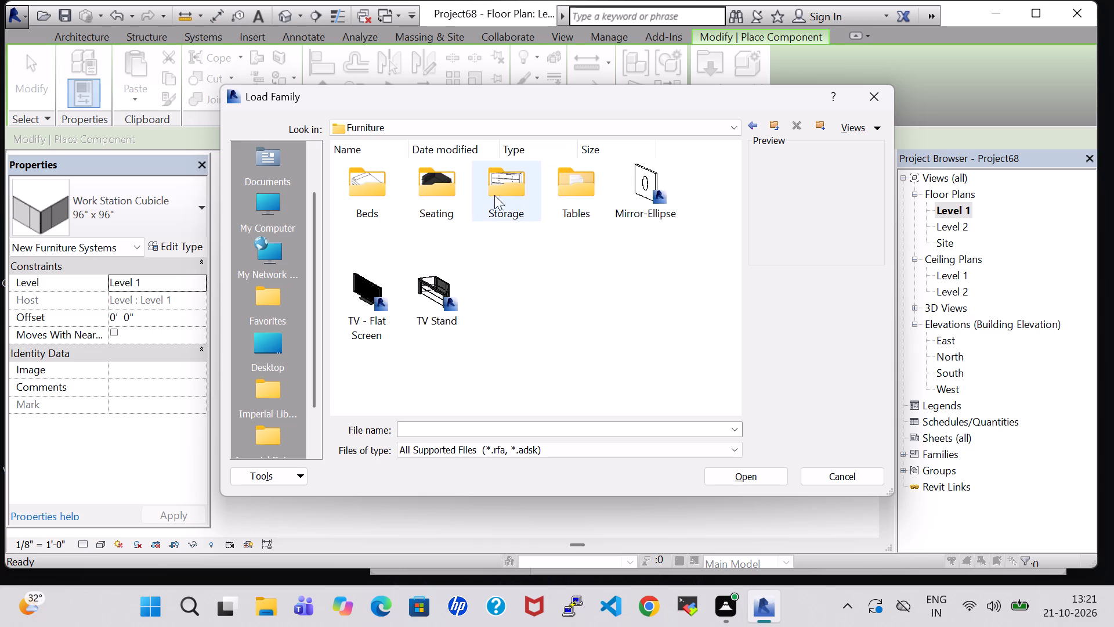
double_click(589, 191)
click(751, 125)
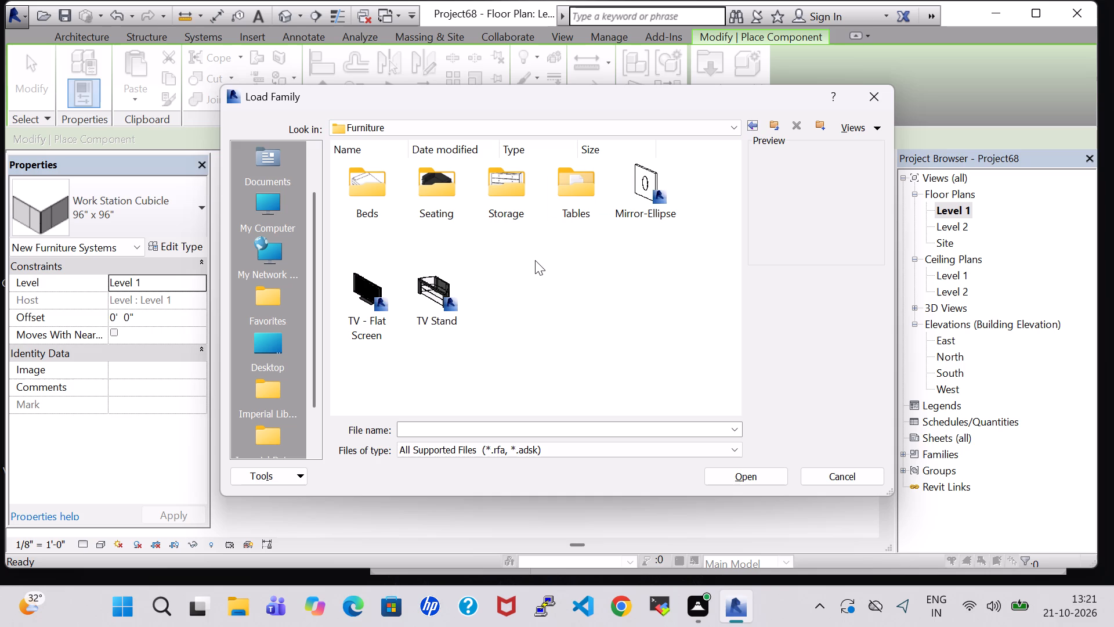
click(750, 122)
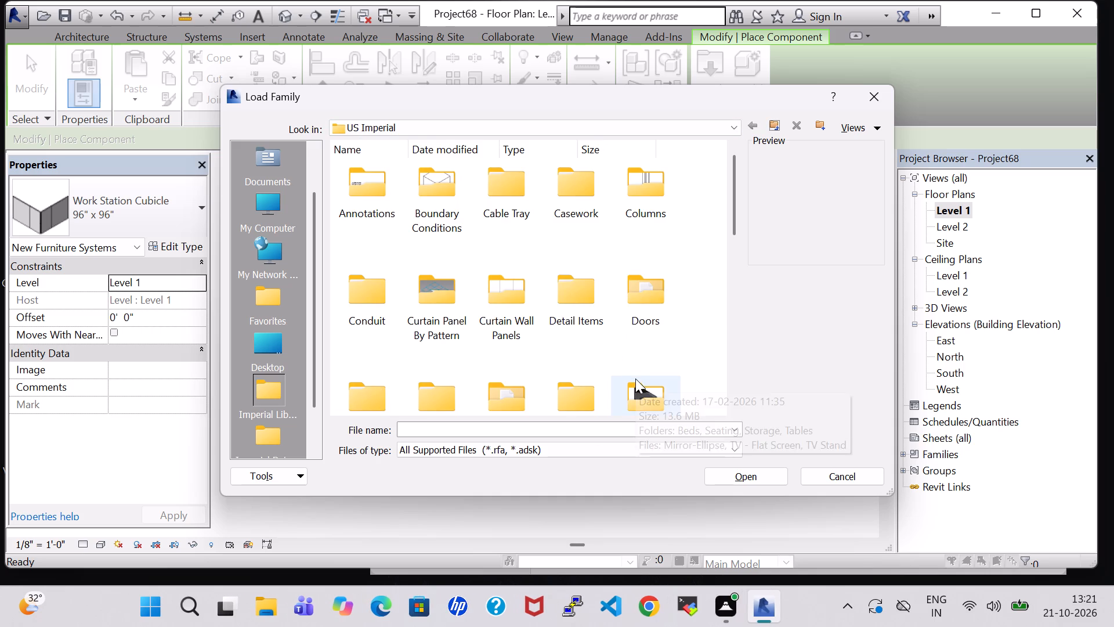
click(634, 376)
key(s)
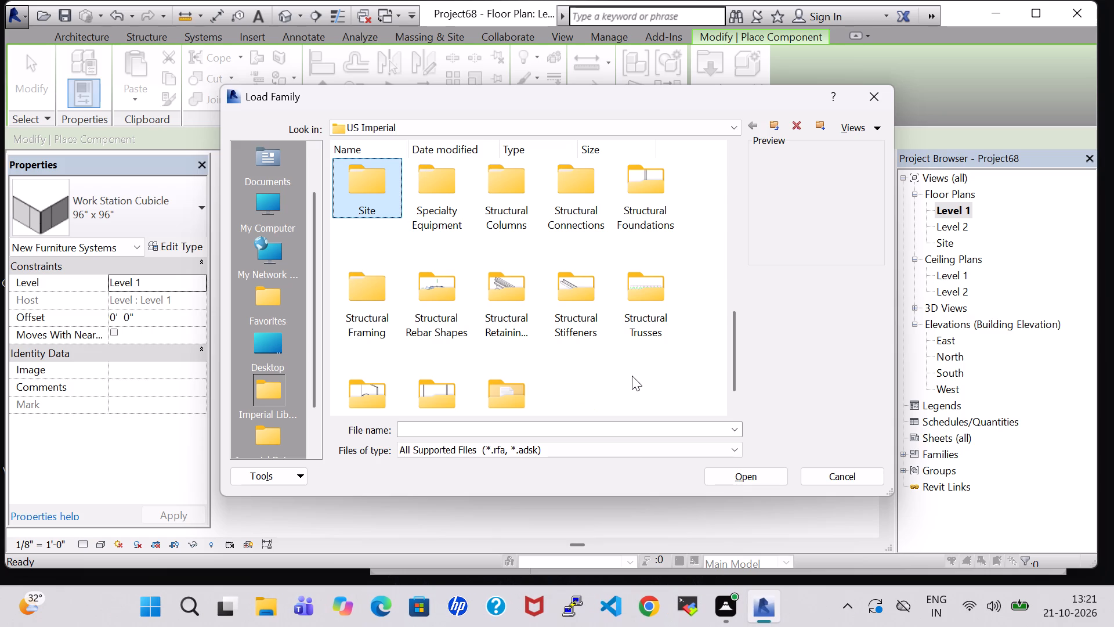
double_click(445, 193)
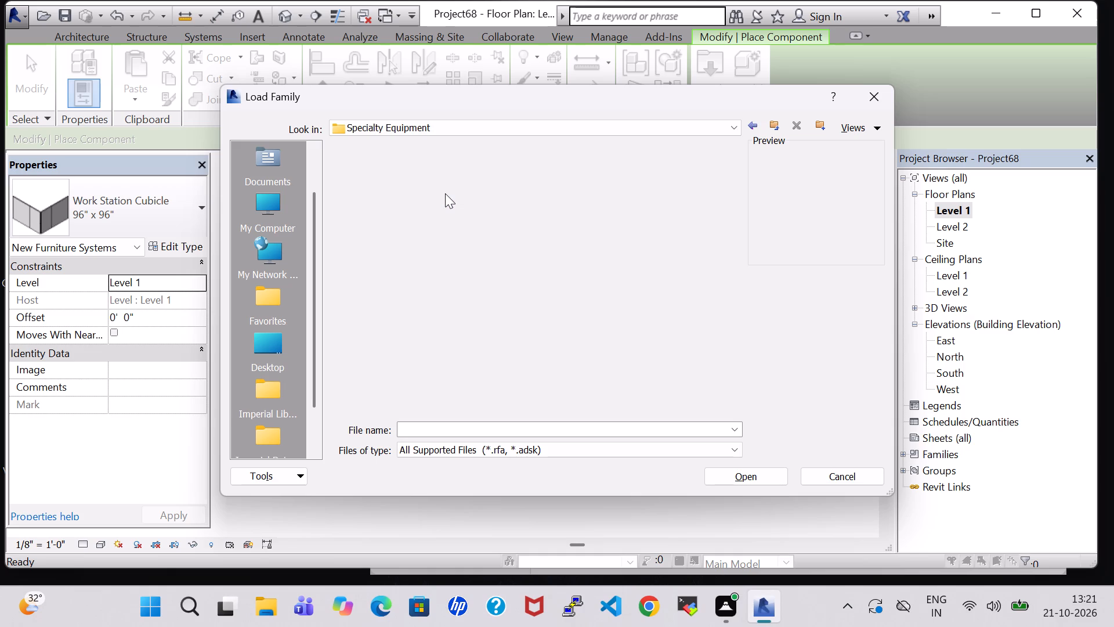
double_click(444, 203)
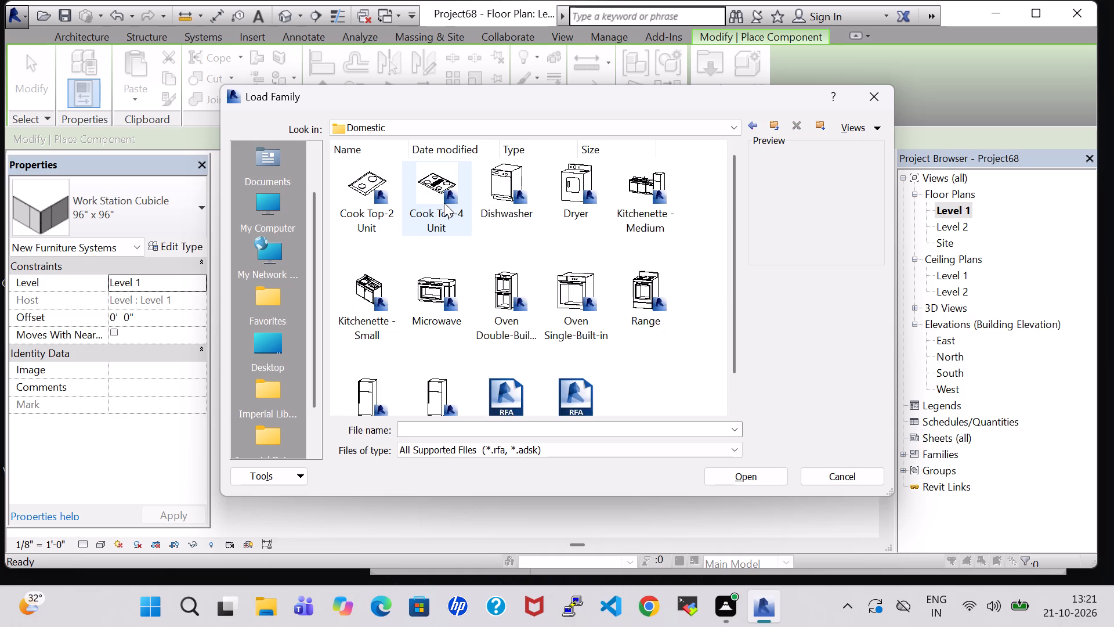
click(444, 201)
click(719, 478)
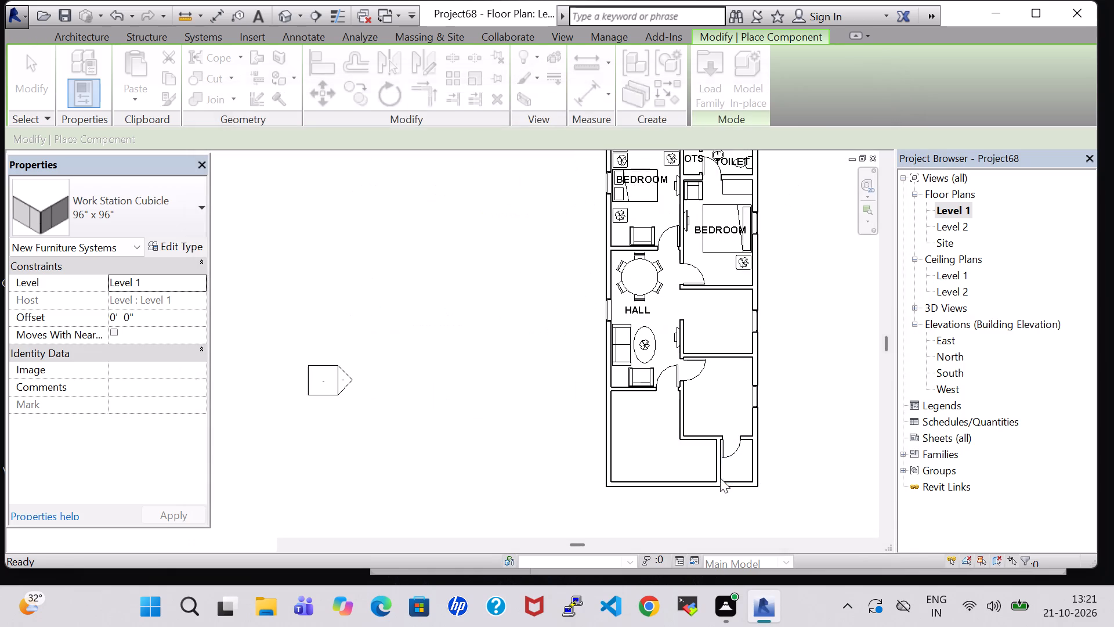
Place the rotated 36" x 20" Cook Top-4 Unit against the exterior window in the room beside the hall, about 1'-6" from the wall.
scroll(748, 233, up, 3)
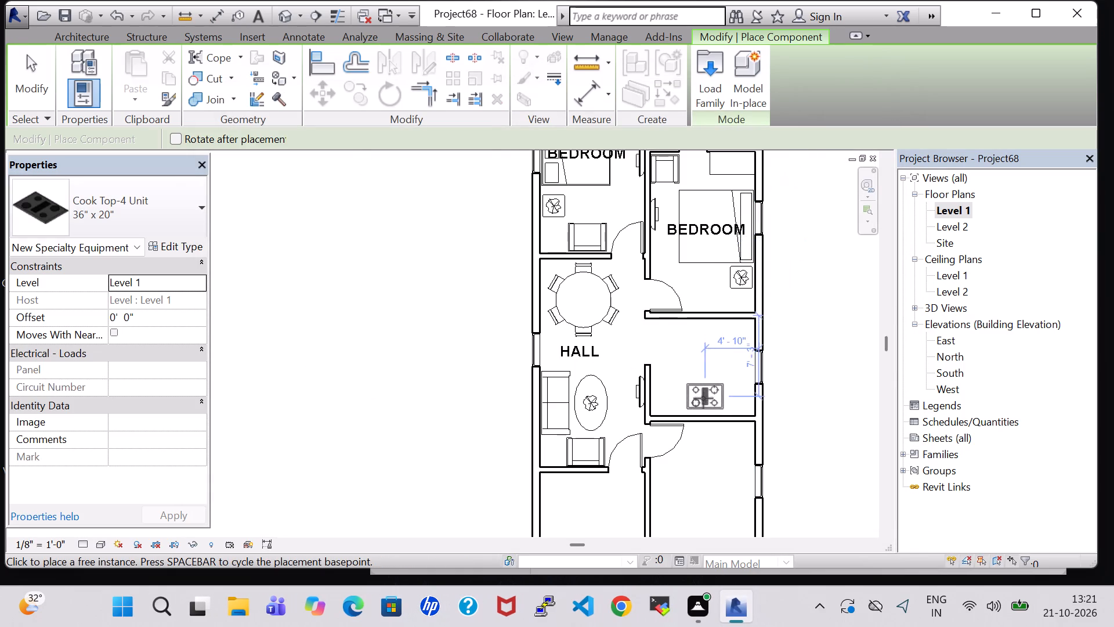
scroll(703, 398, up, 5)
key(space)
key(space)
key(space)
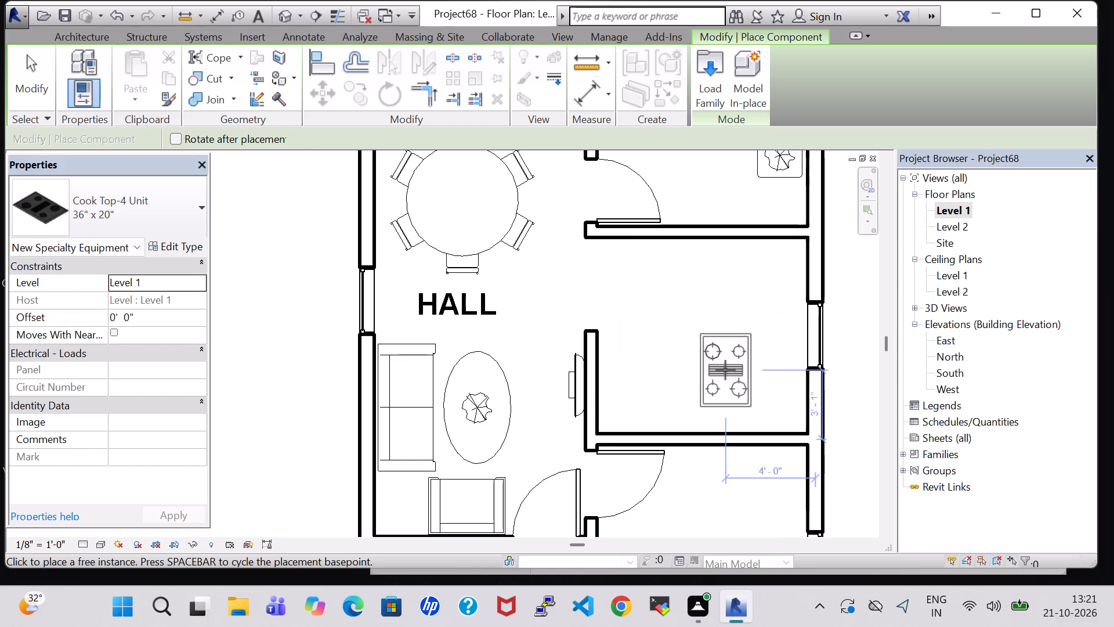
scroll(725, 370, up, 3)
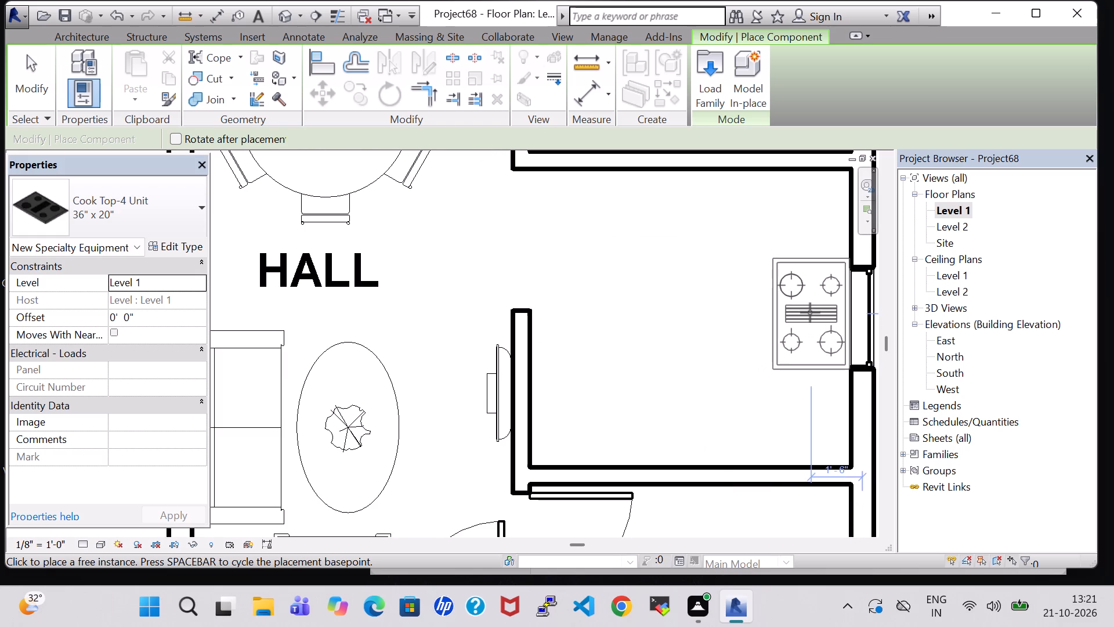
click(810, 318)
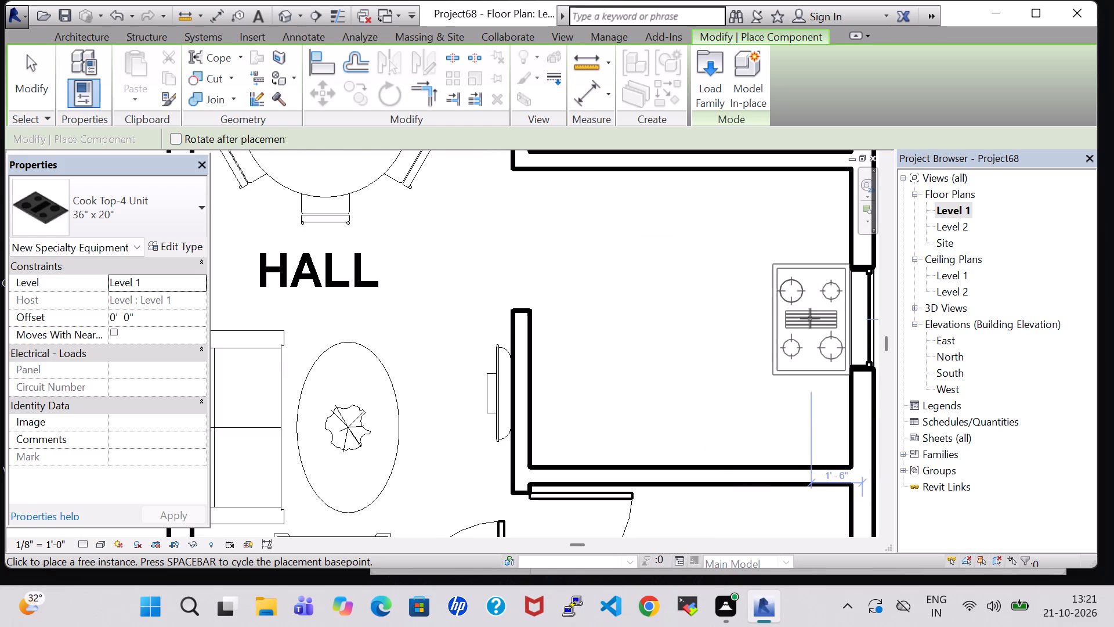
scroll(738, 309, down, 4)
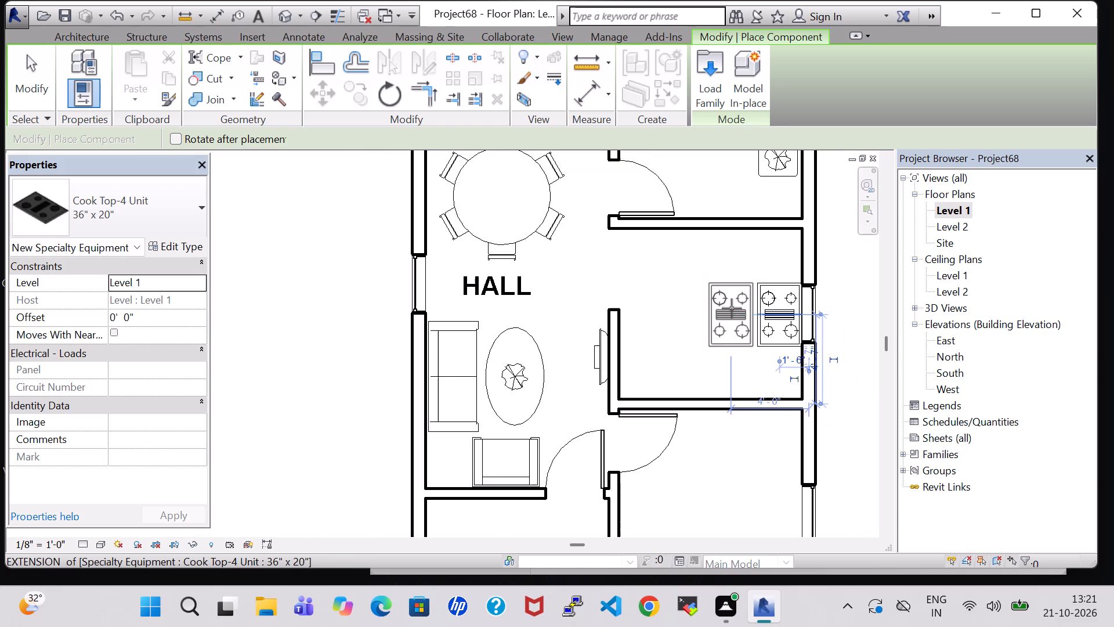
key(Escape)
key(Escape)
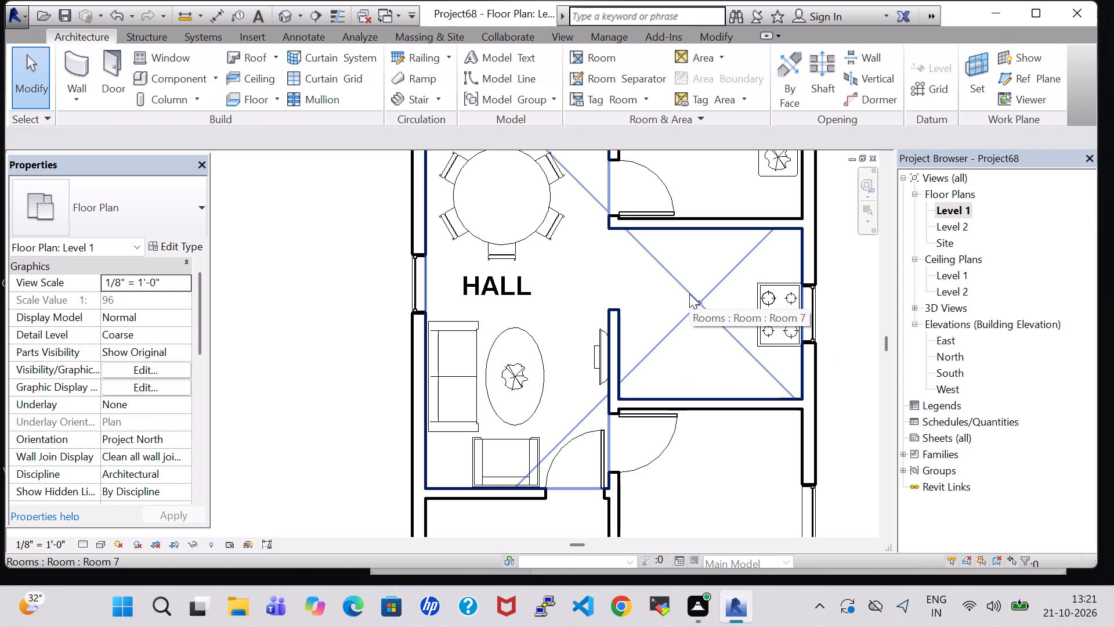
Examine the cooktop's position and height below the window in the 3D view.
click(714, 339)
click(779, 312)
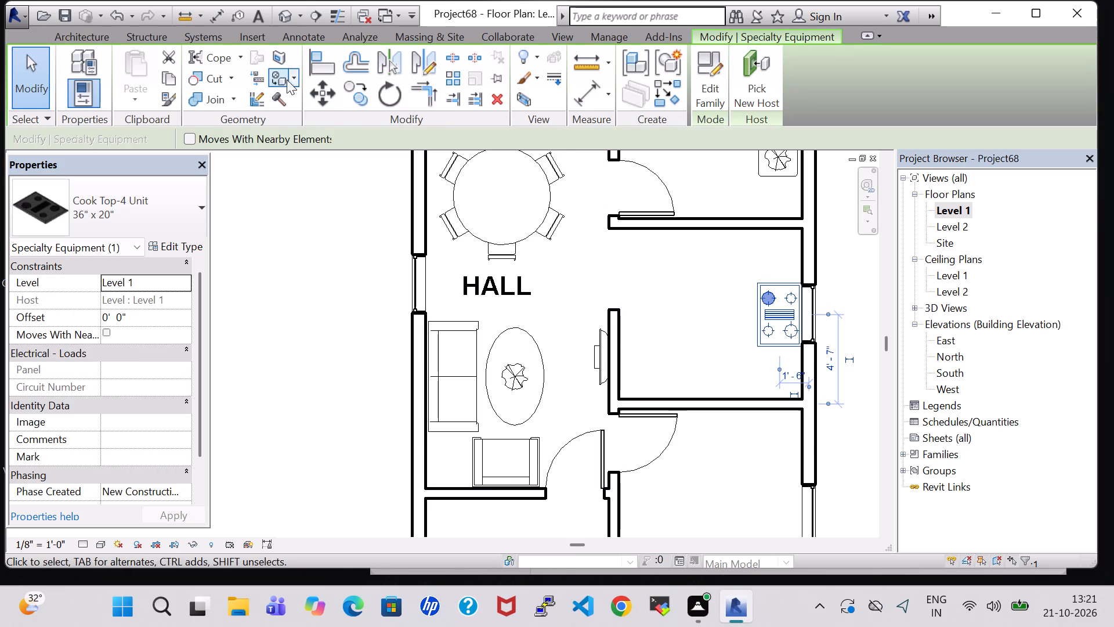
click(284, 18)
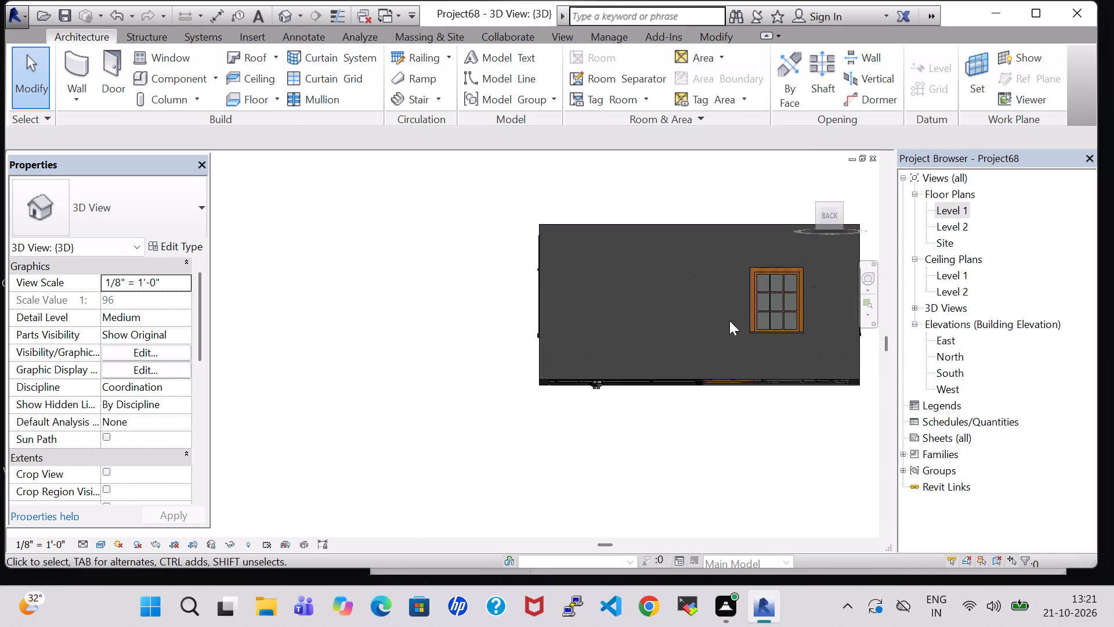
shift+middle_drag(467, 282, 574, 418)
shift+scroll(467, 282, up, 1)
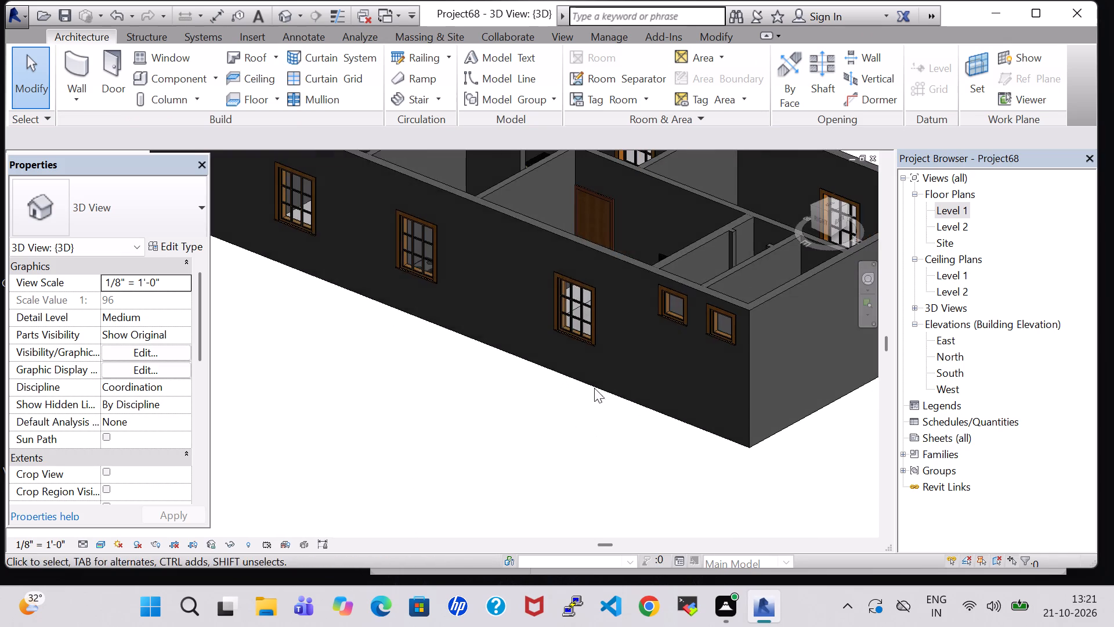
shift+middle_drag(591, 383, 596, 490)
shift+middle_drag(635, 436, 499, 471)
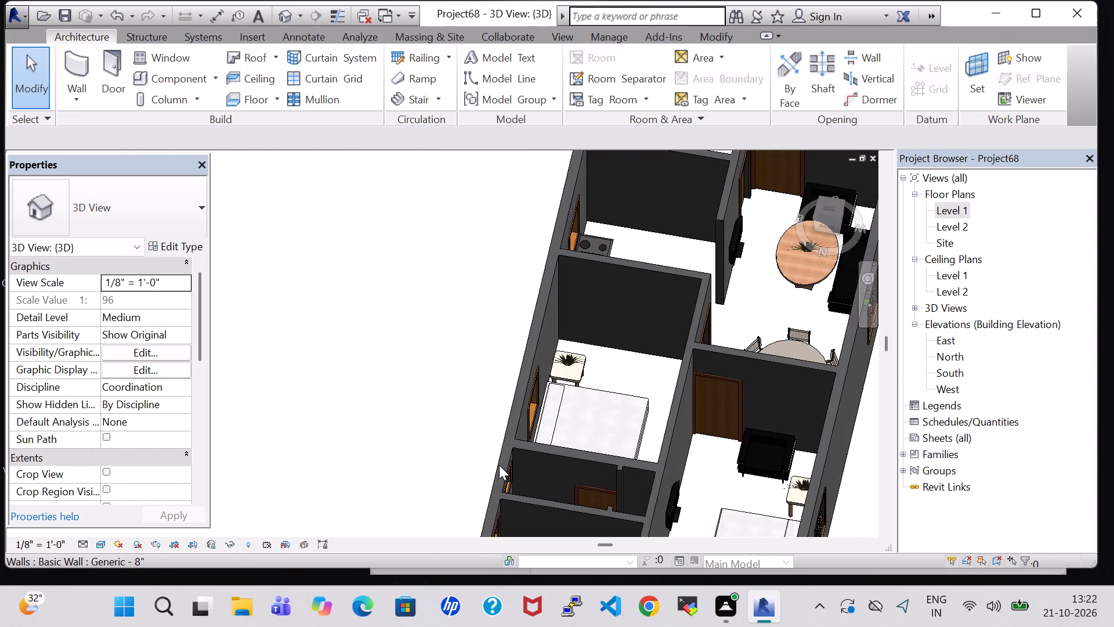
shift+middle_drag(626, 365, 446, 374)
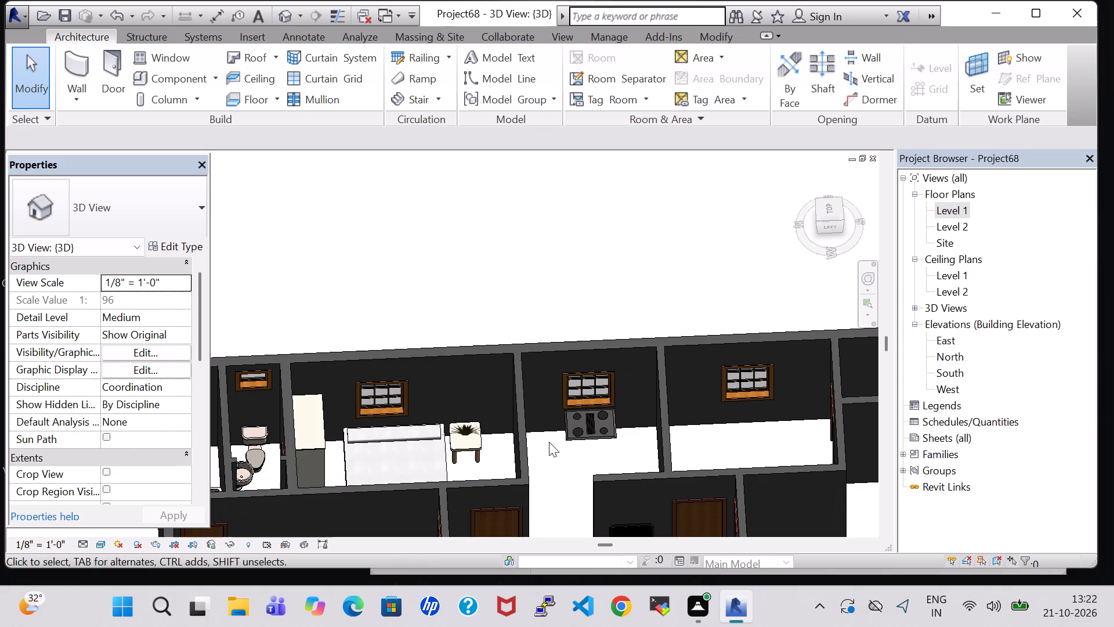
shift+middle_drag(549, 442, 550, 344)
scroll(550, 344, up, 6)
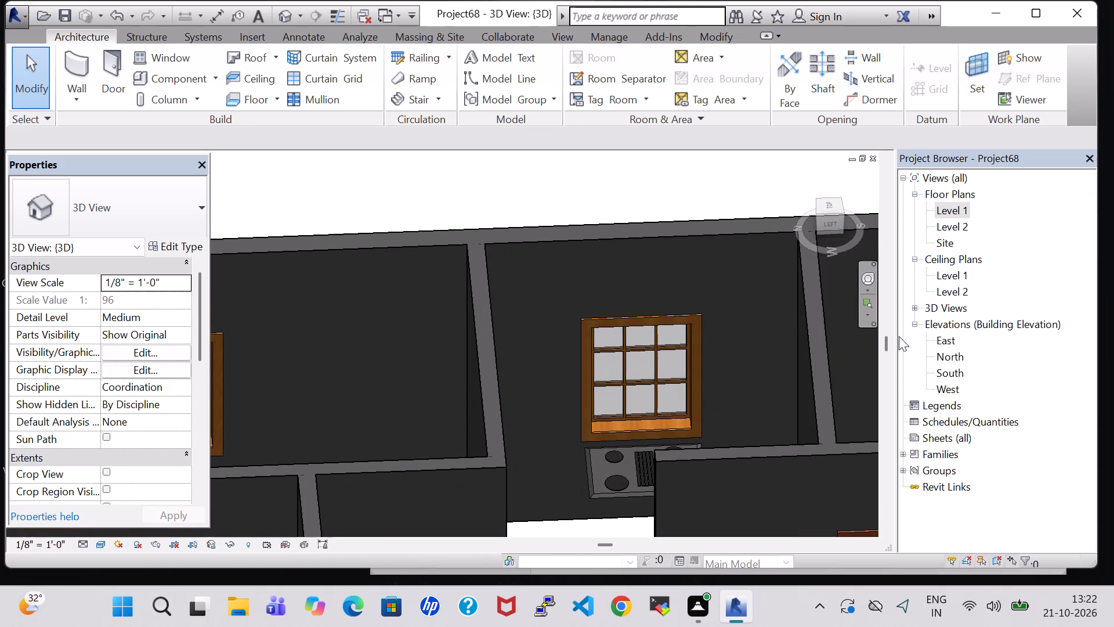
Return to the Level 1 floor plan and load the Sink Kitchen-Double family from the Plumbing, Architectural, Fixtures, Sinks folder.
click(968, 209)
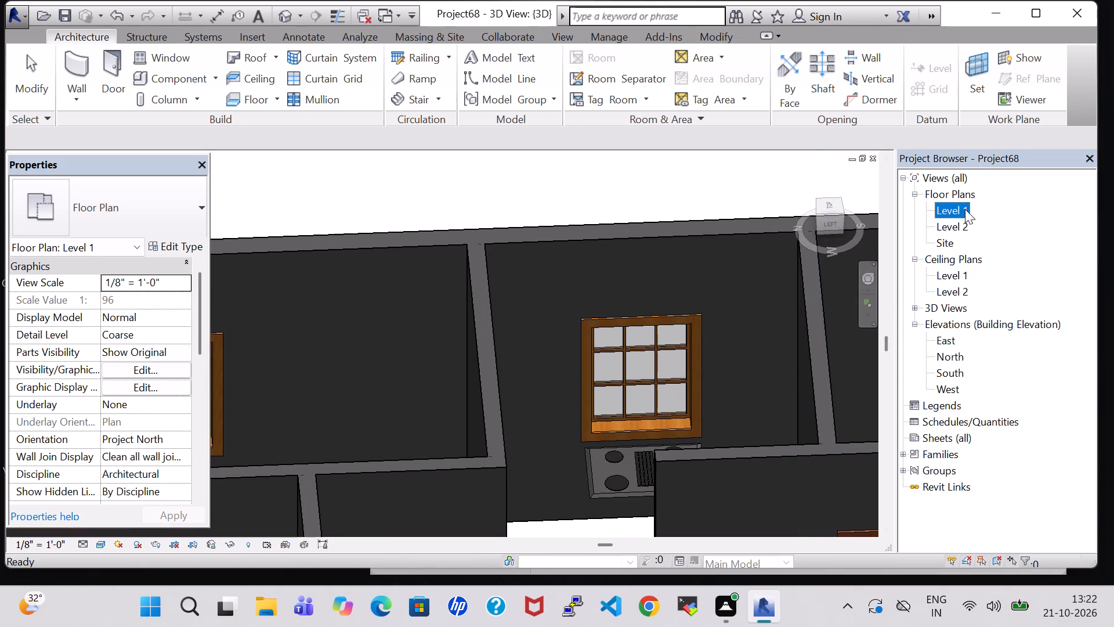
click(963, 209)
scroll(764, 329, down, 1)
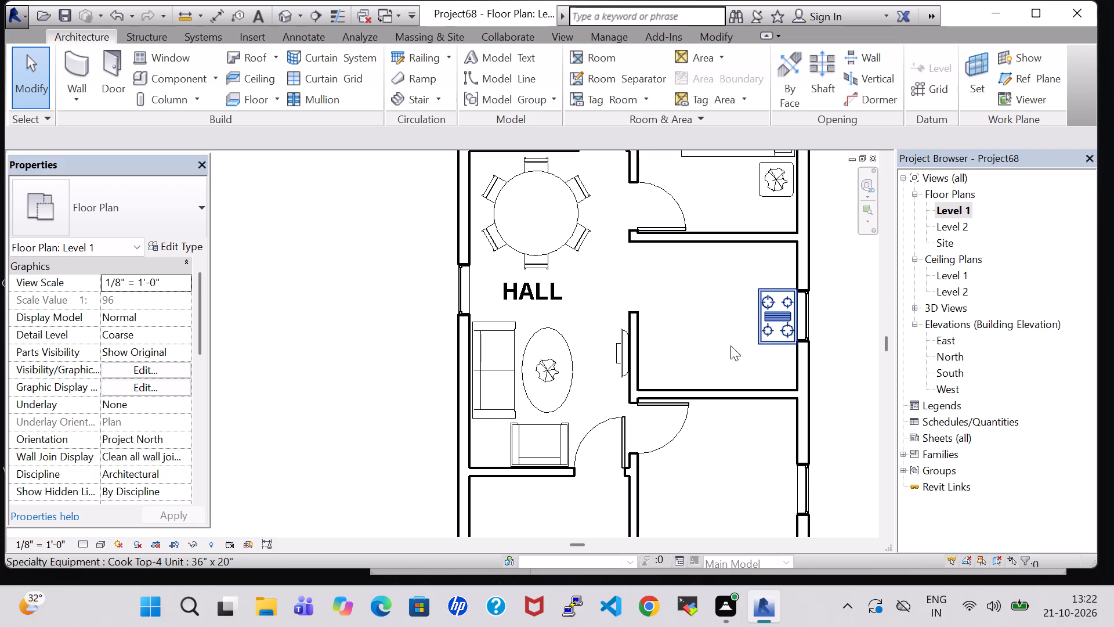
click(149, 85)
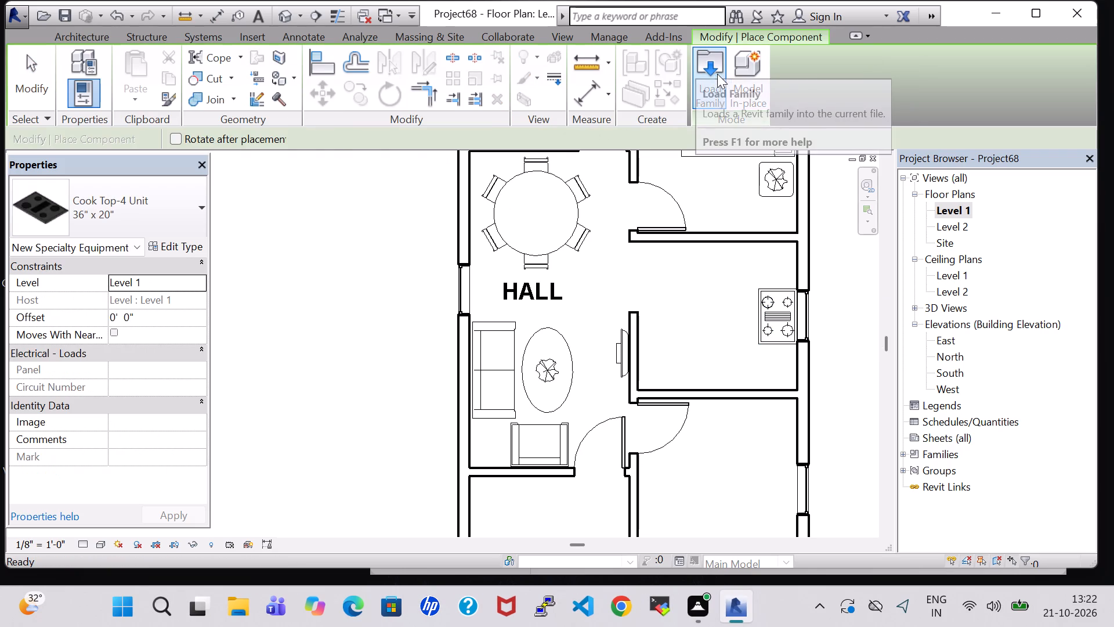
click(712, 74)
double_click(654, 382)
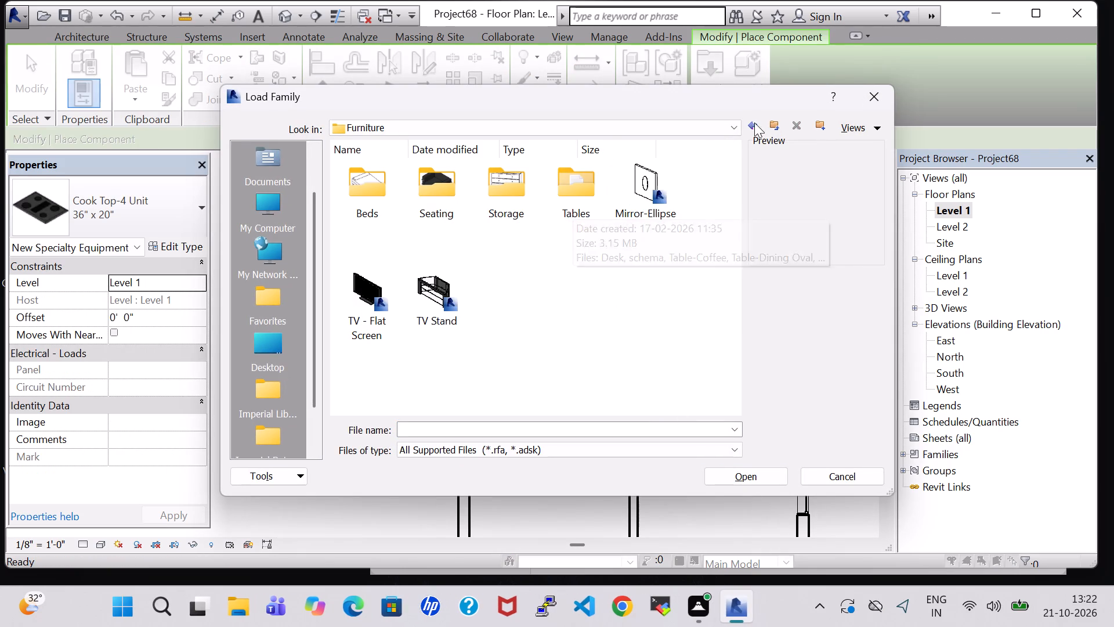
click(756, 122)
click(601, 305)
key(p)
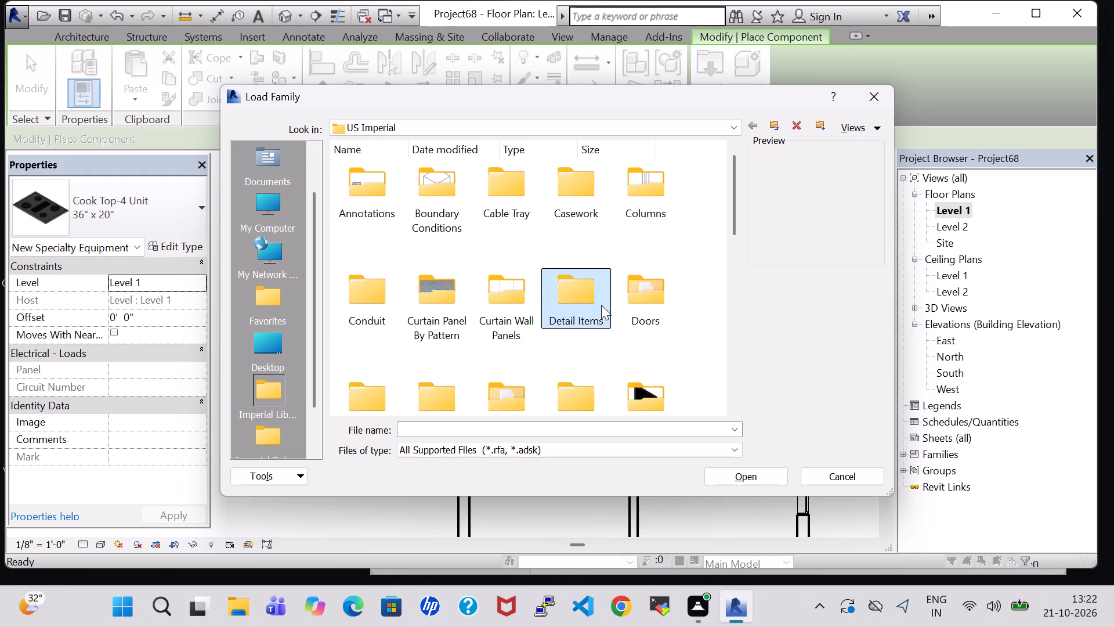
double_click(490, 167)
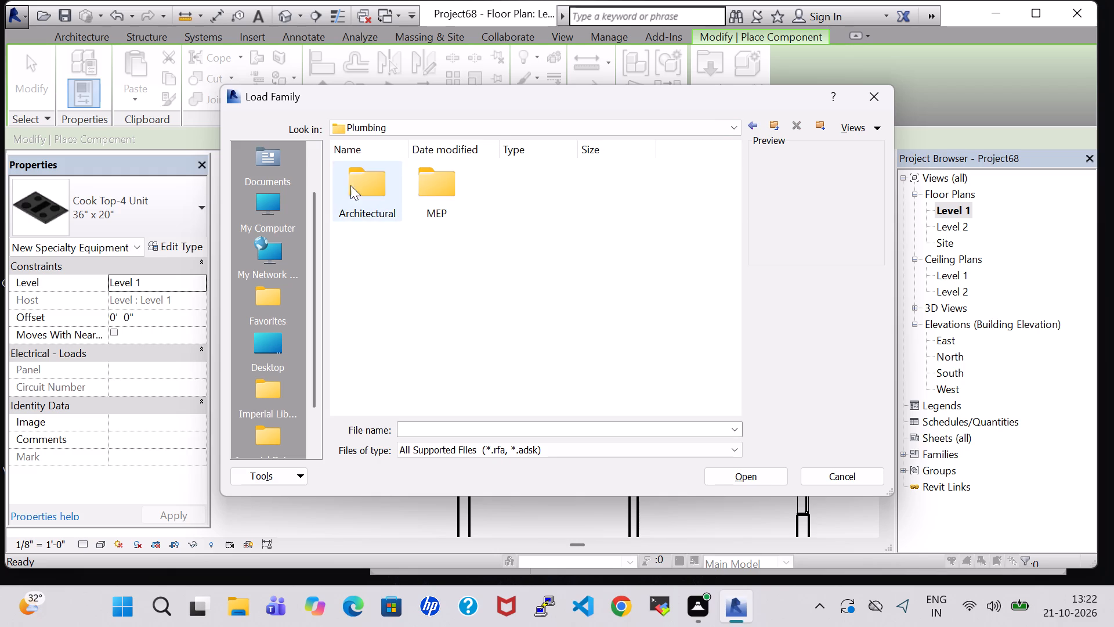
double_click(344, 185)
double_click(420, 195)
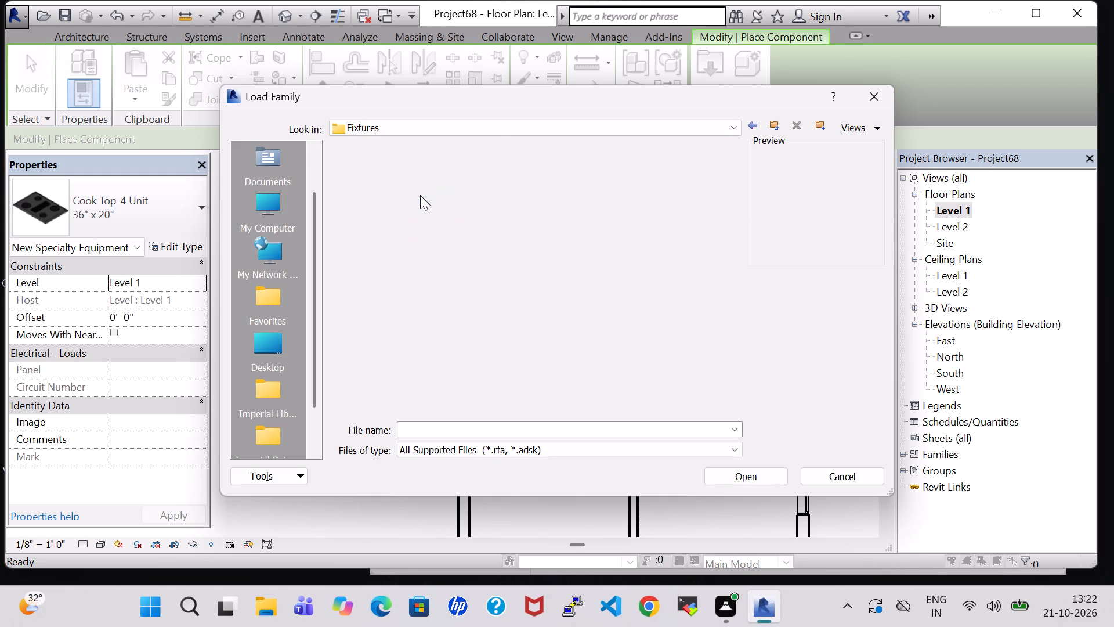
double_click(642, 196)
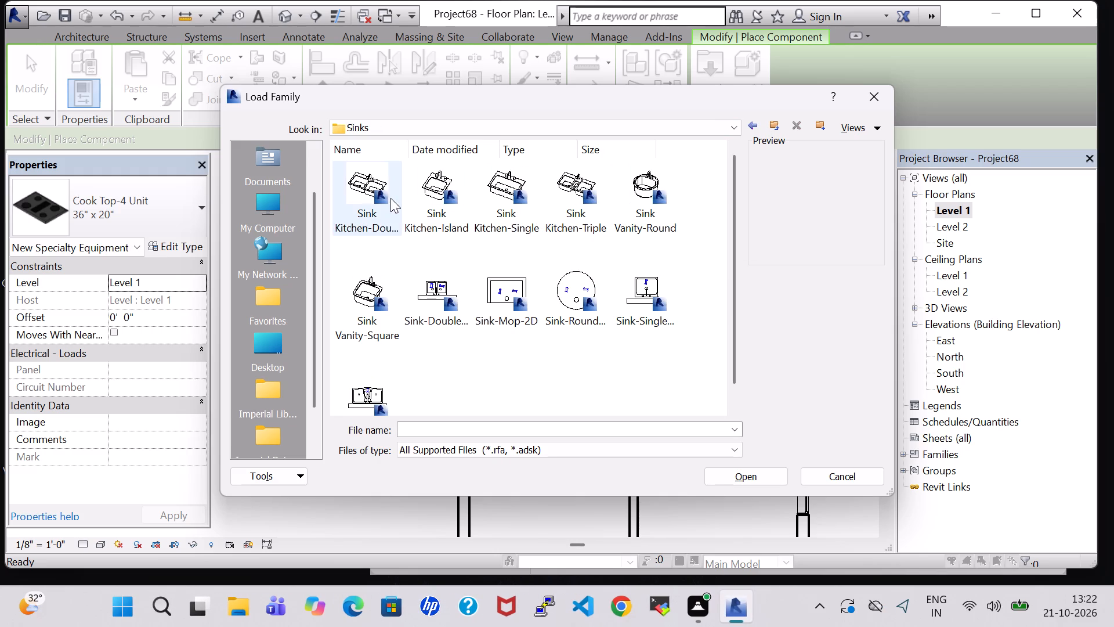
click(360, 185)
click(760, 469)
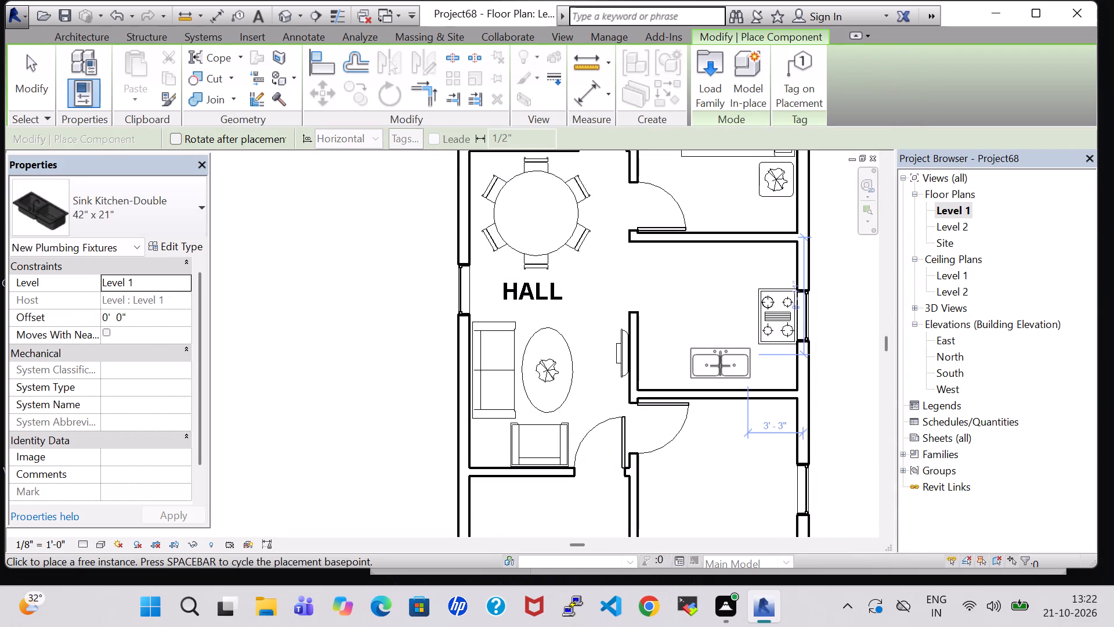
Place the rotated 42" x 21" double kitchen sink against the cooktop room's wall opposite the bedroom, about 3'-6" from the hall partition.
key(space)
key(space)
scroll(720, 366, up, 5)
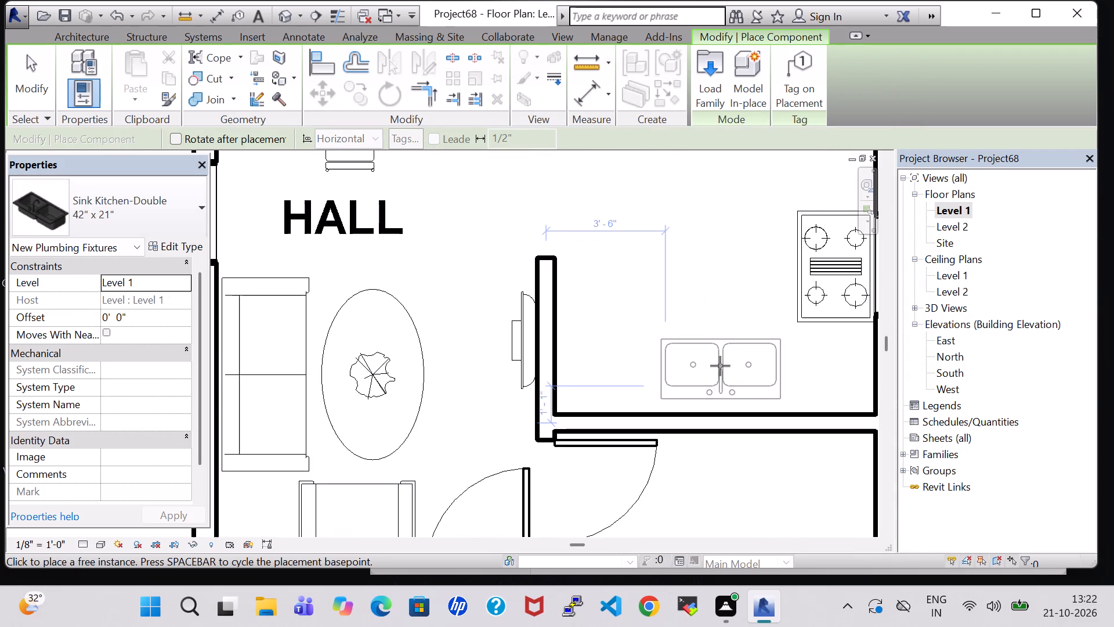
click(720, 378)
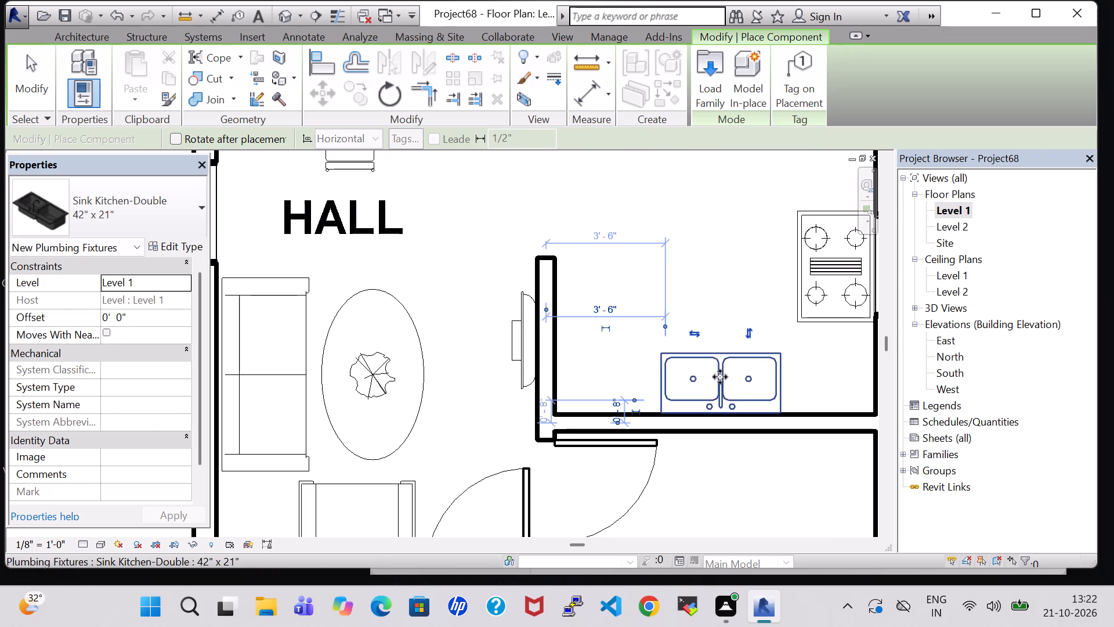
key(Escape)
key(Escape)
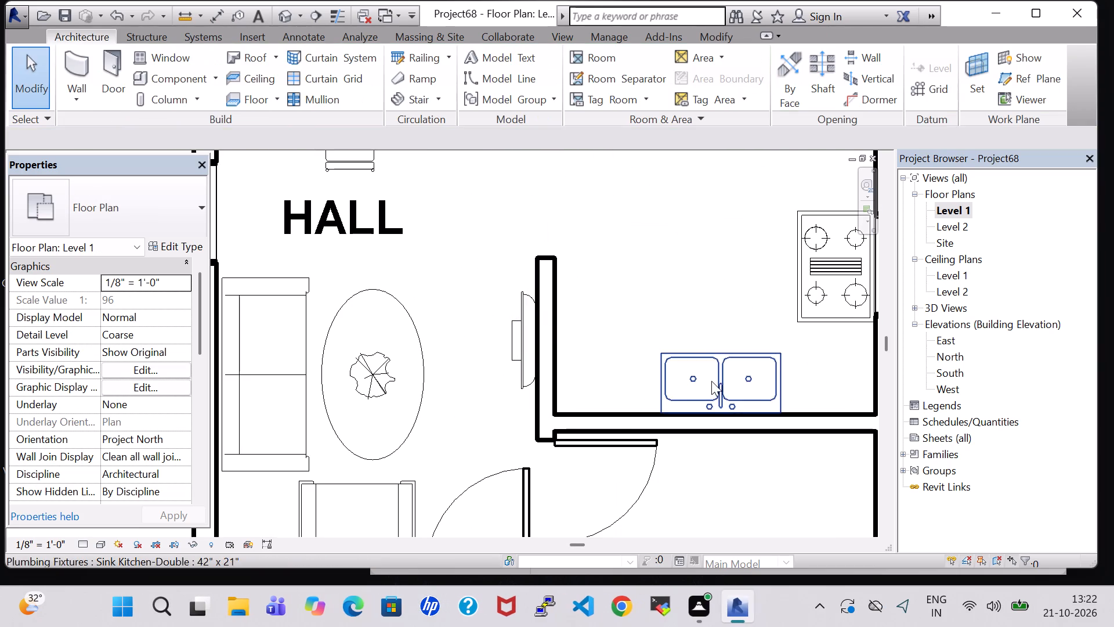
click(698, 289)
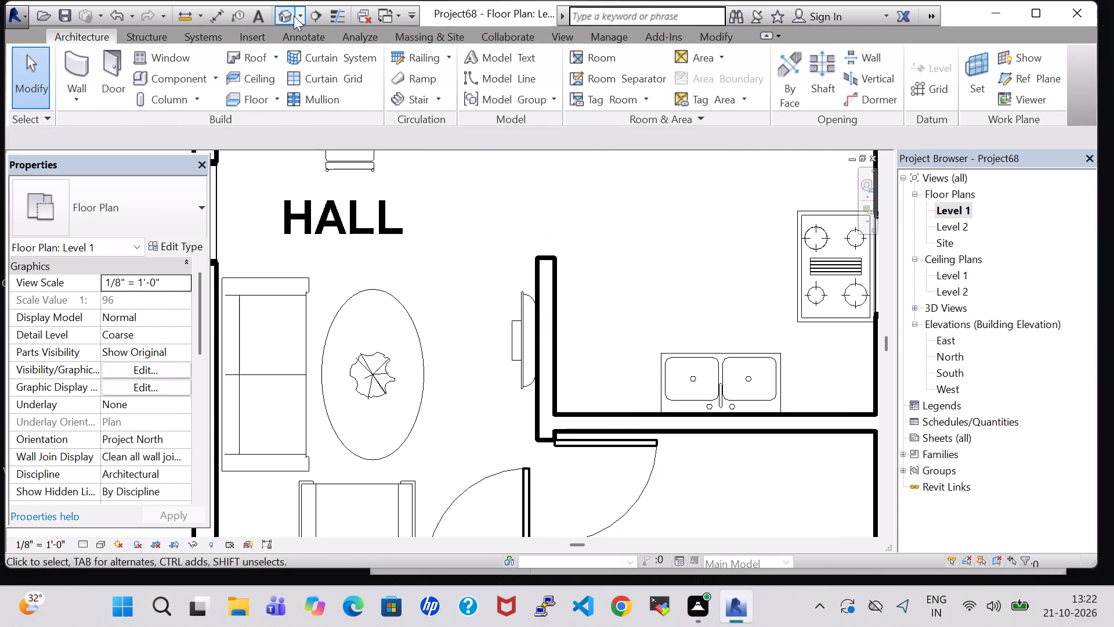
Examine the cooktop and double sink in the 3D view from several angles.
click(294, 16)
scroll(620, 394, down, 3)
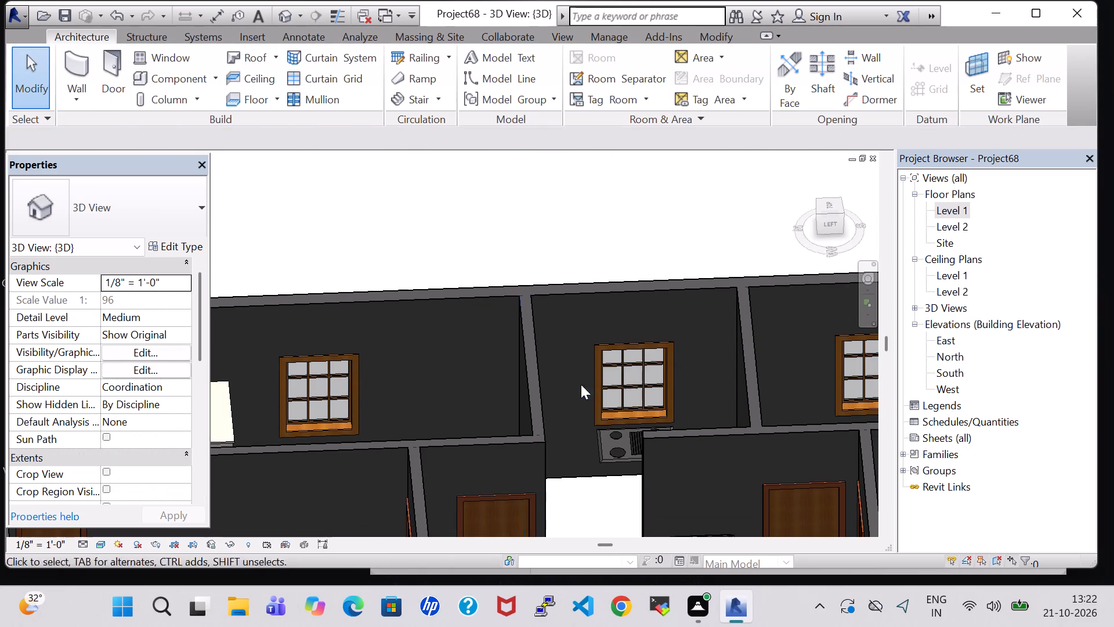
middle_drag(549, 360, 620, 384)
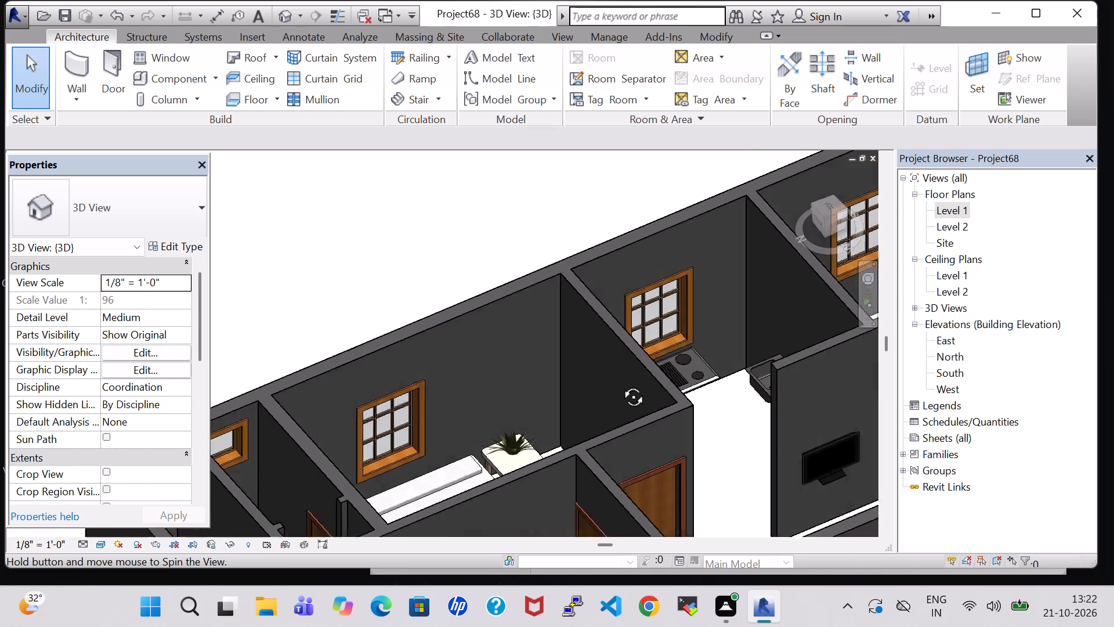
middle_drag(620, 384, 621, 385)
shift+middle_drag(753, 406, 806, 305)
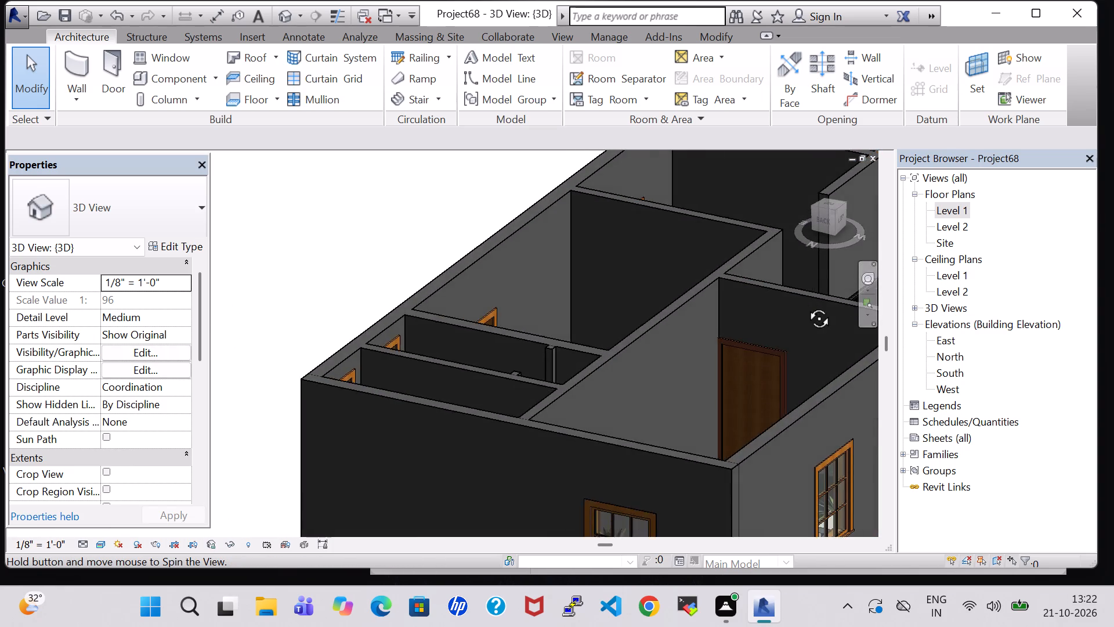
shift+middle_drag(806, 305, 648, 369)
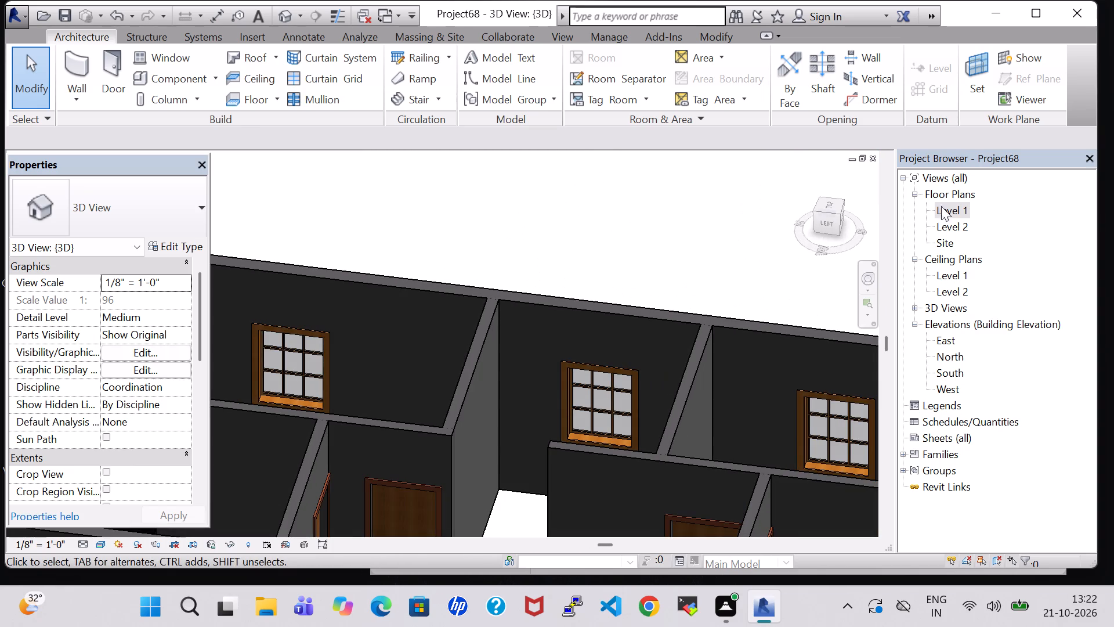
Return to the Level 1 floor plan and load the Refrigerator family from the Specialty Equipment, Domestic folder.
double_click(955, 212)
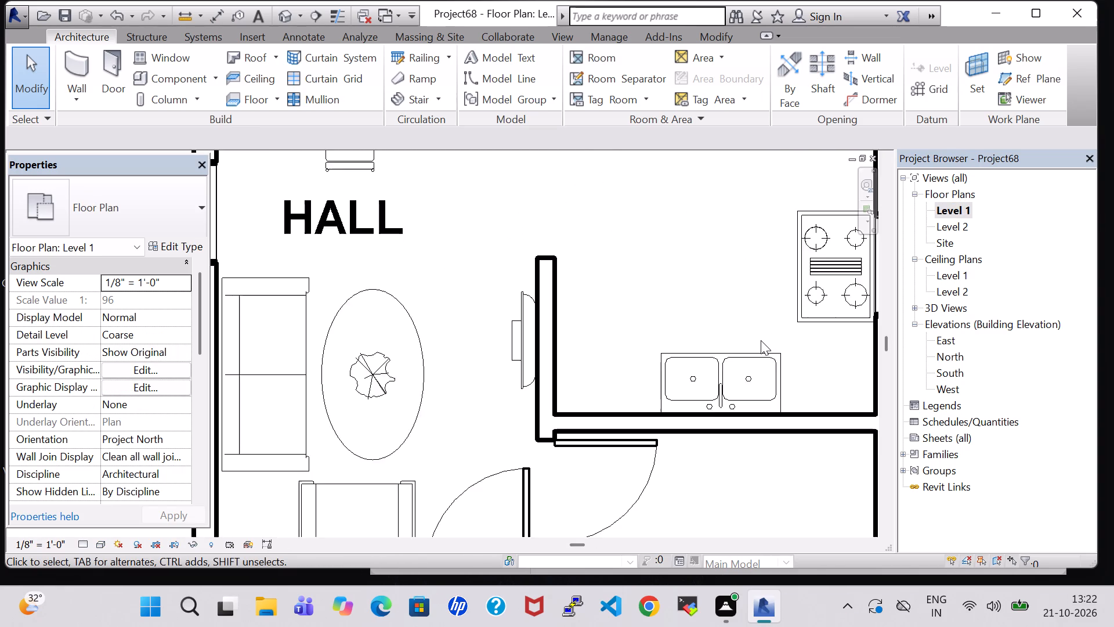
scroll(761, 340, down, 5)
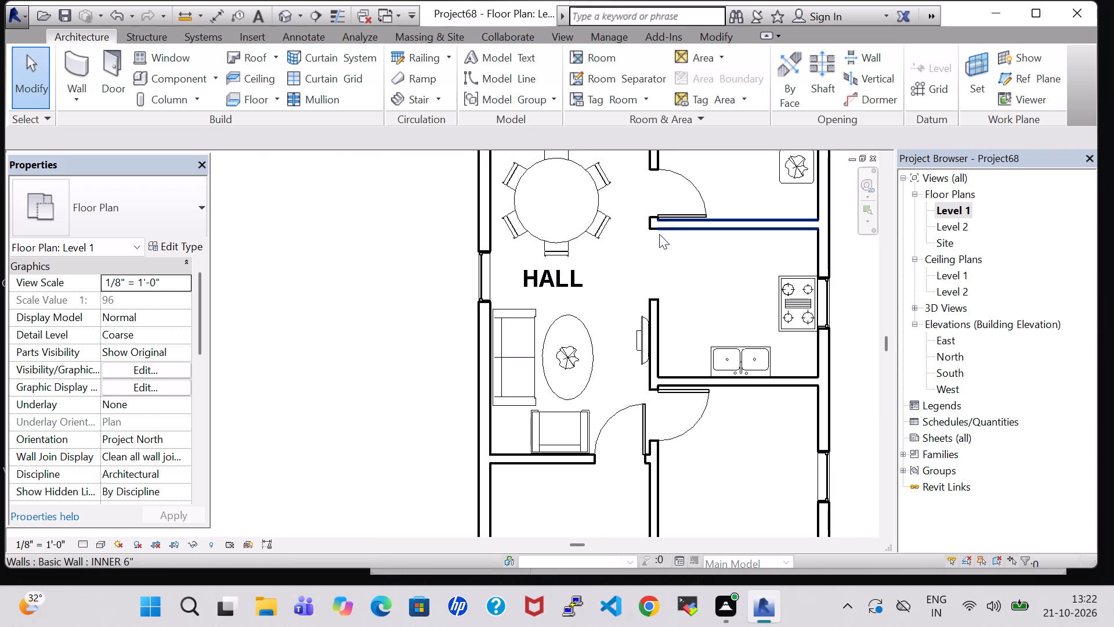
click(160, 78)
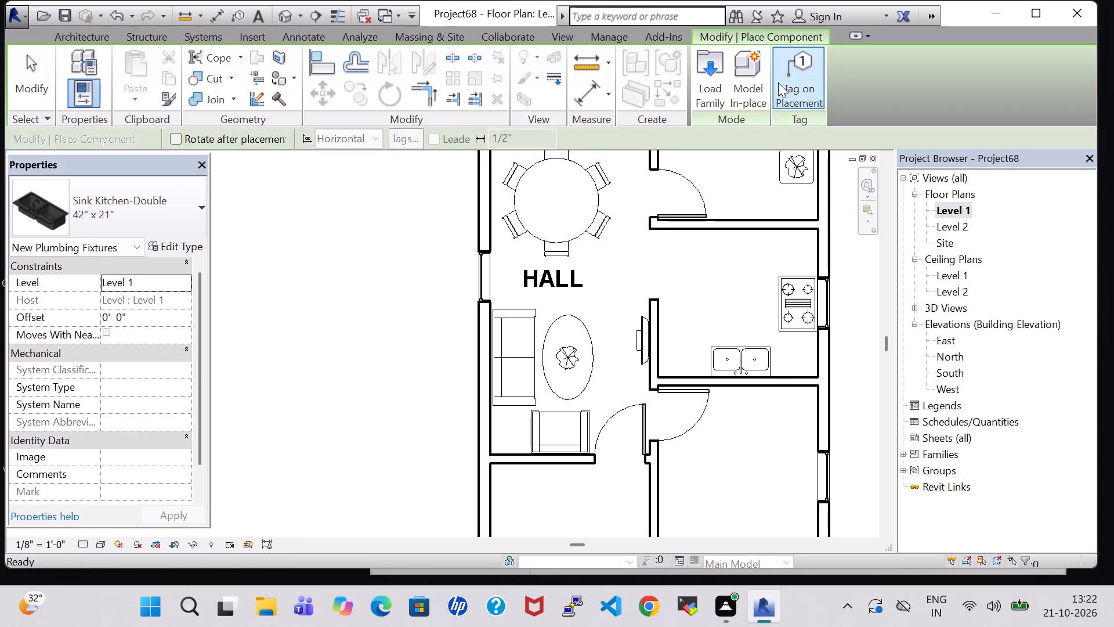
click(702, 71)
double_click(654, 378)
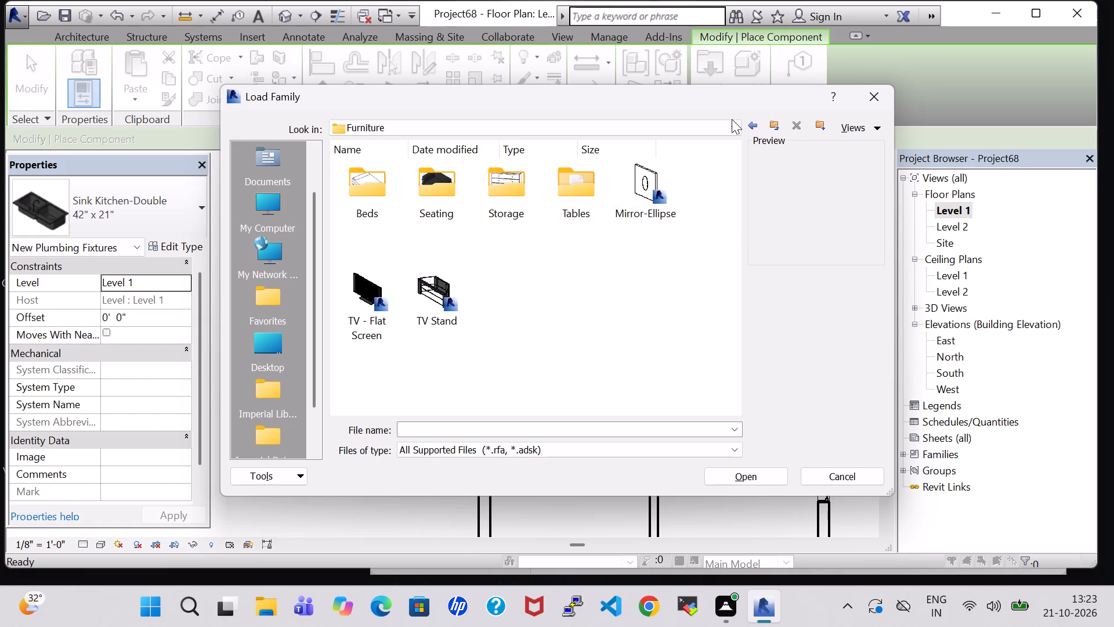
click(753, 124)
click(552, 309)
key(s)
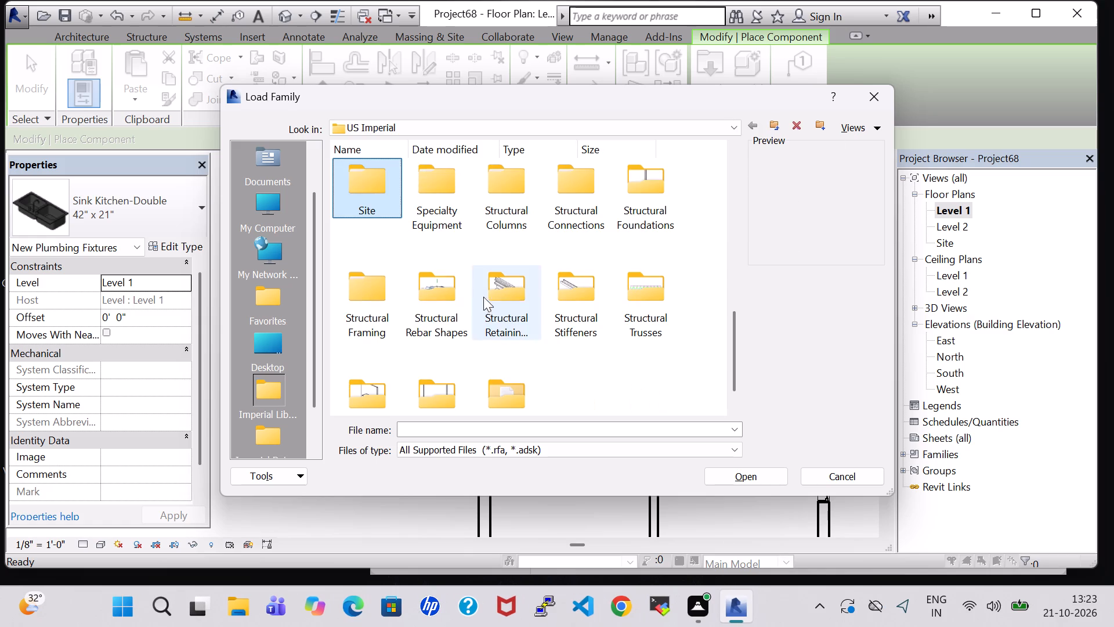
double_click(443, 218)
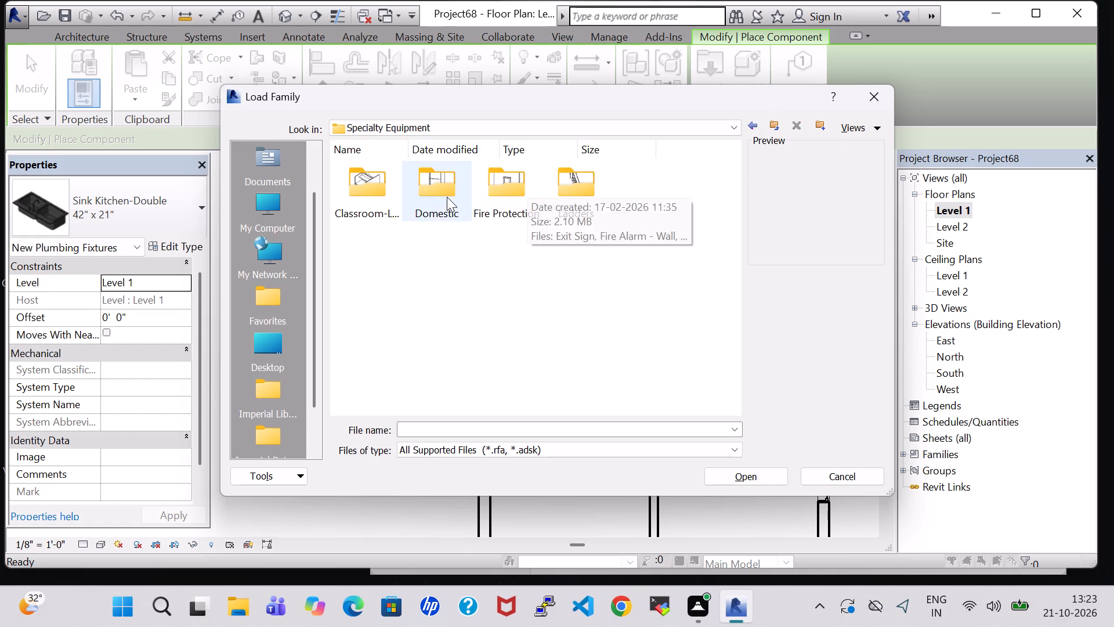
double_click(433, 200)
scroll(563, 323, down, 1)
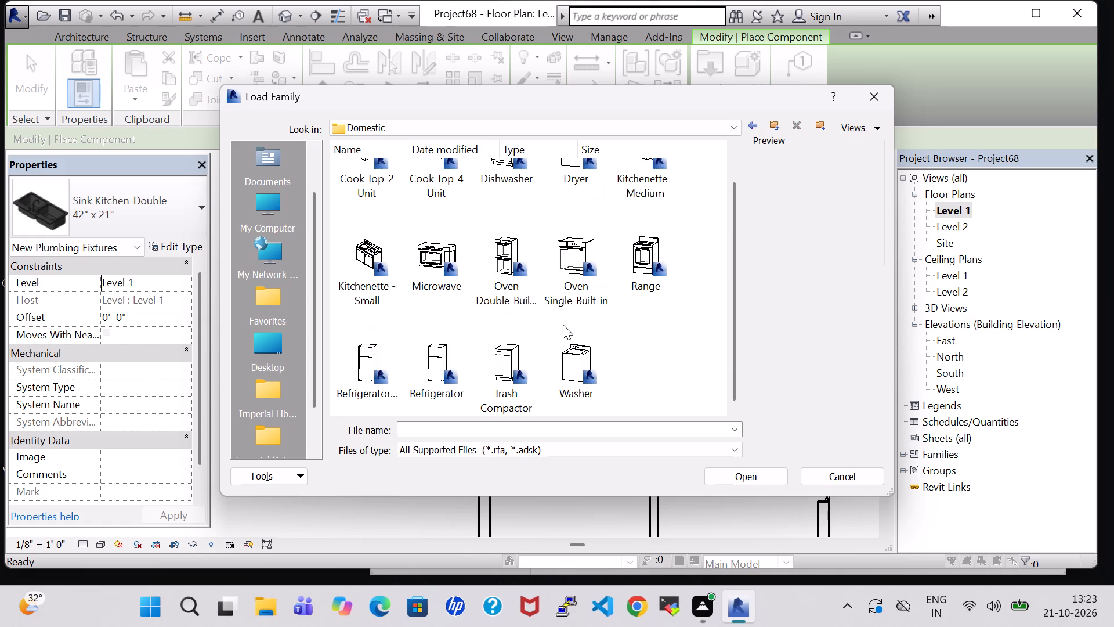
click(461, 354)
click(730, 471)
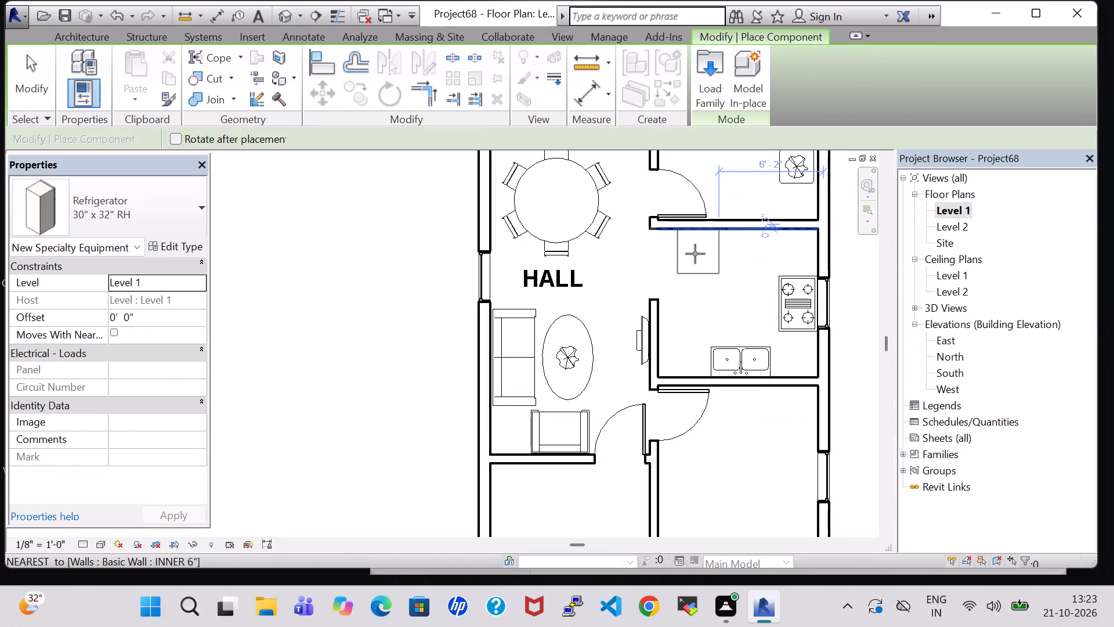
Place the 30" x 32" RH refrigerator about 6'-2" from the exterior wall and nudge it closer to the wall shared with the bedroom.
scroll(693, 270, up, 4)
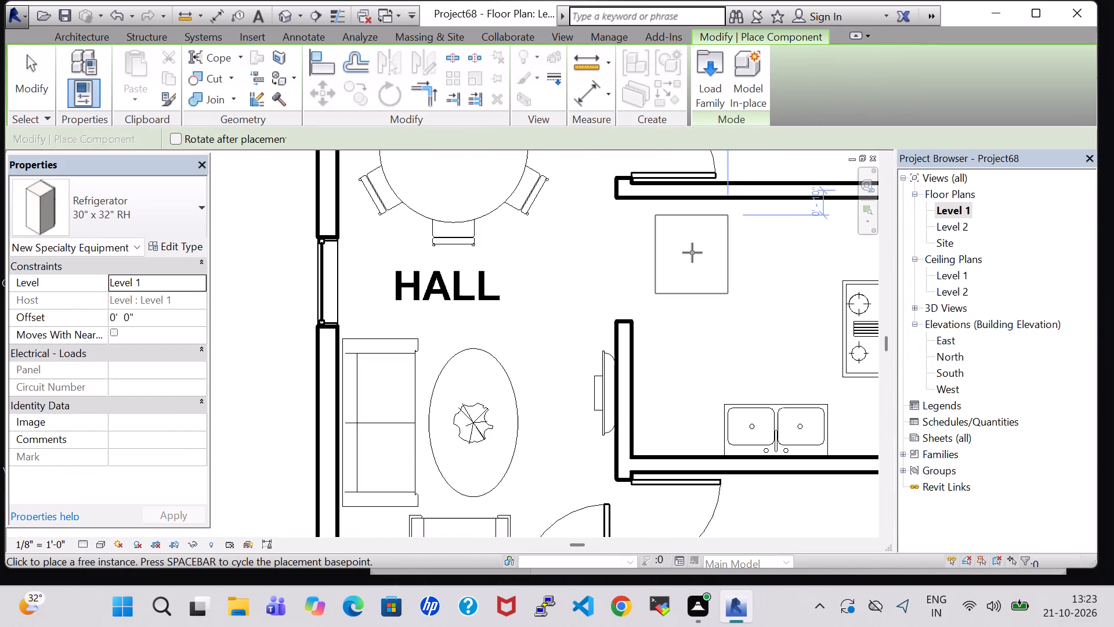
click(692, 248)
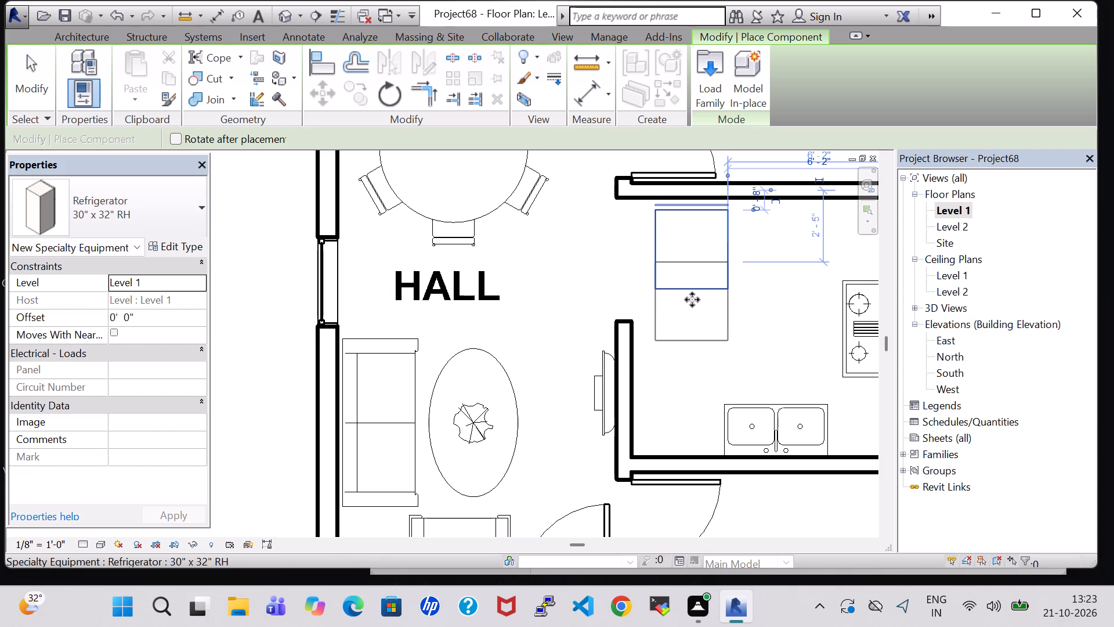
key(Escape)
key(Escape)
click(693, 286)
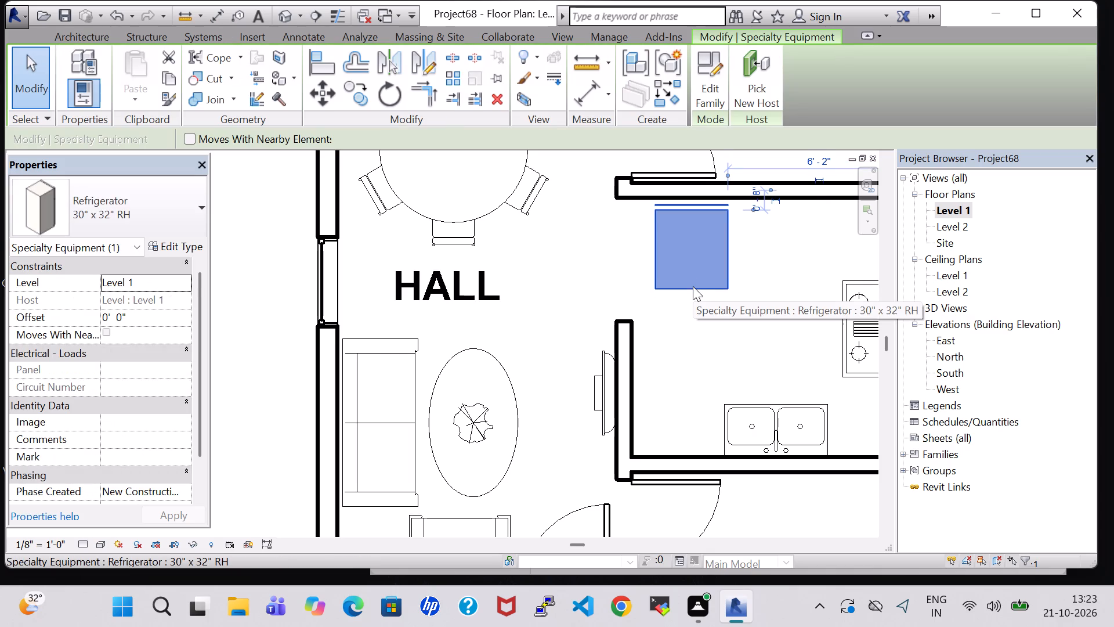
key(Up)
click(808, 286)
Place a tagged room in the cooktop and sink area, keeping it despite sharing the hall's enclosed region.
scroll(808, 286, down, 5)
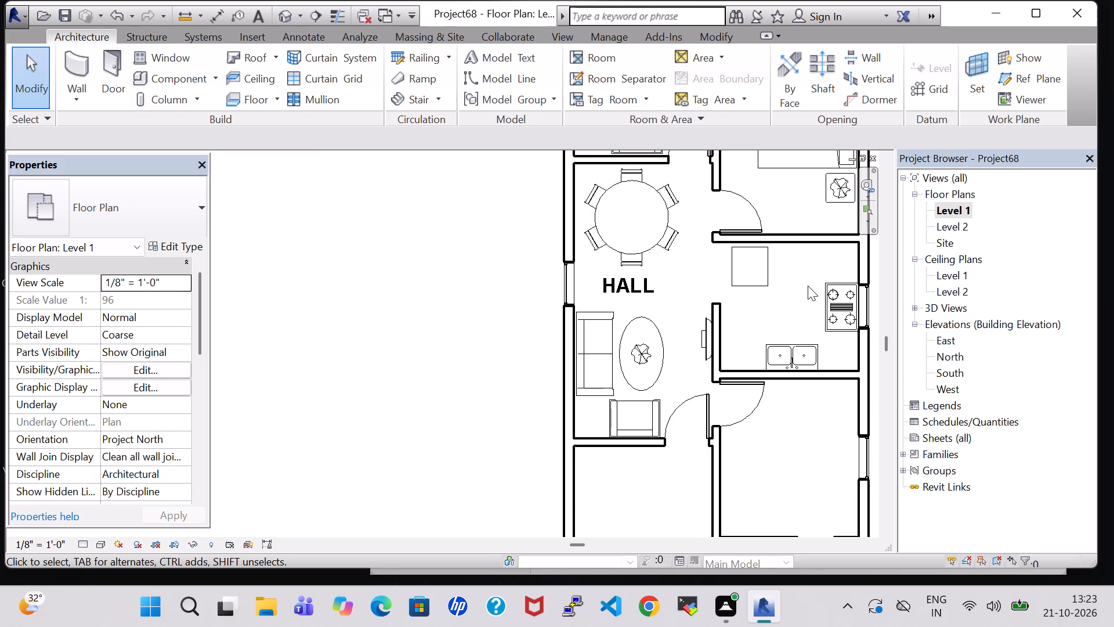
scroll(808, 286, down, 3)
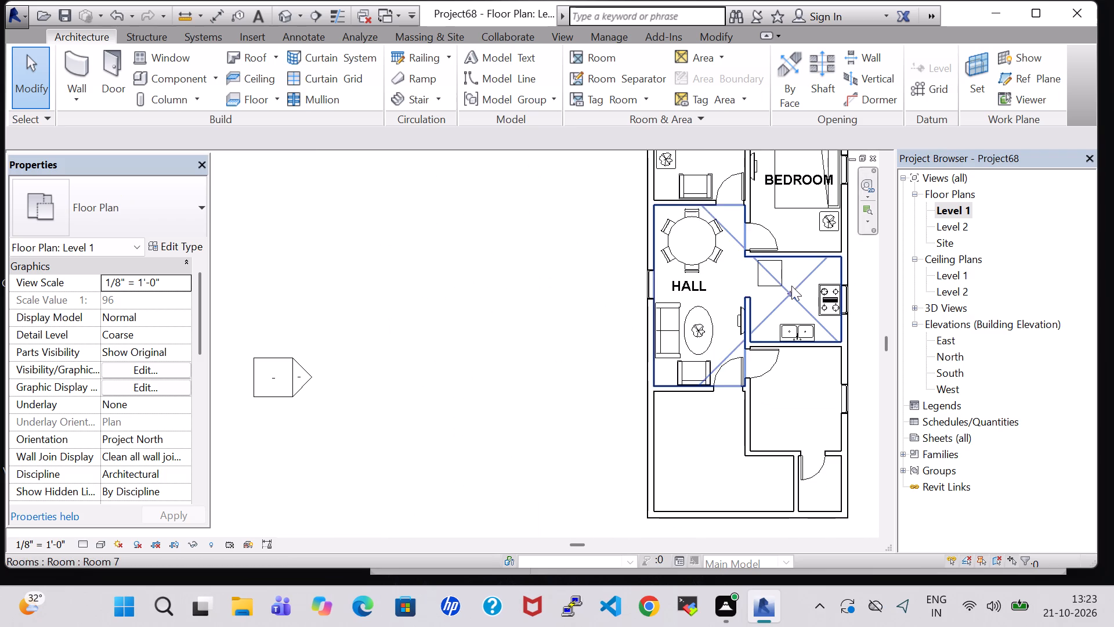
middle_drag(822, 394, 746, 336)
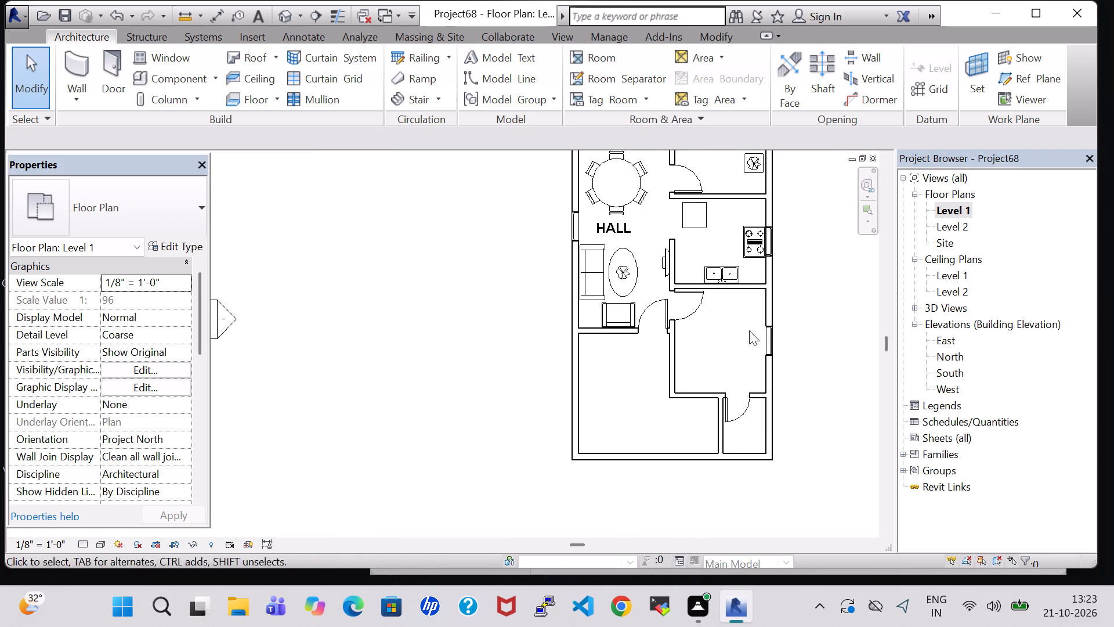
click(597, 53)
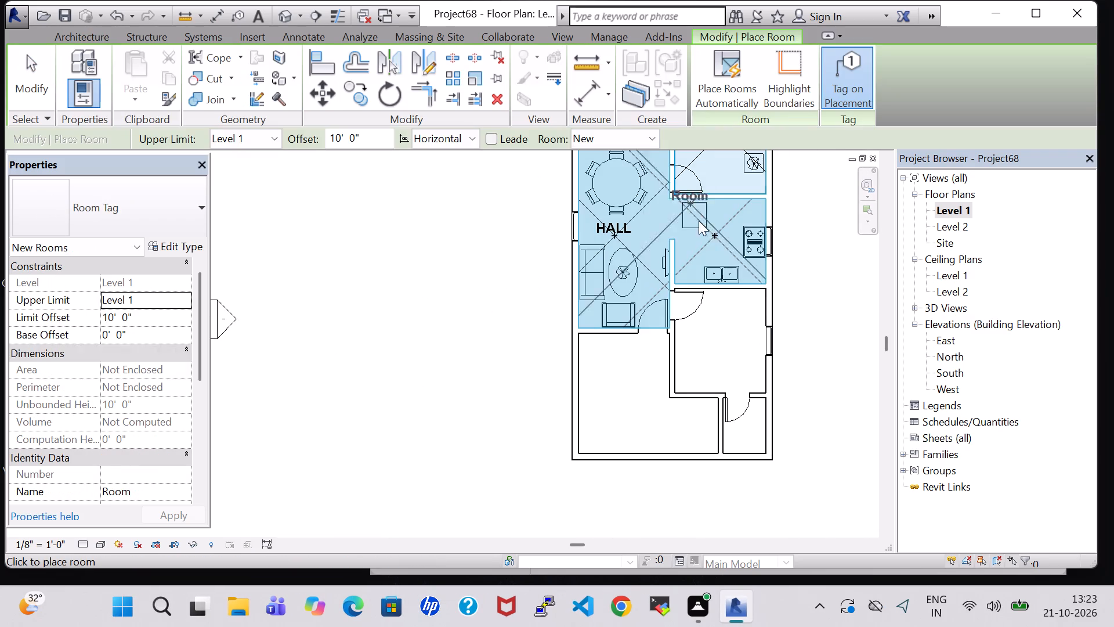
click(723, 245)
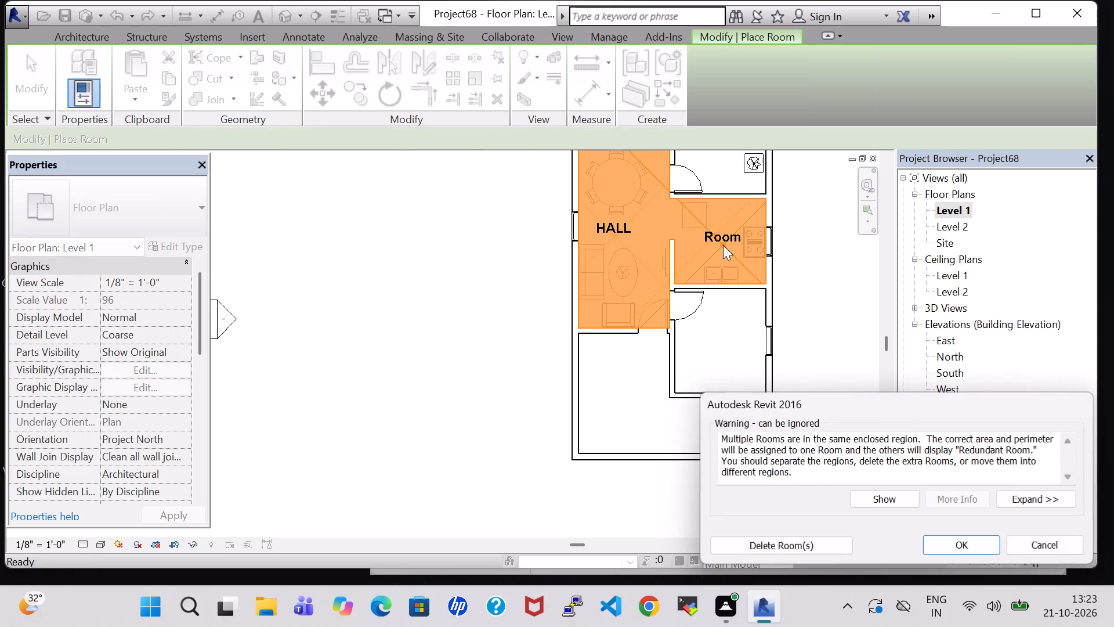
click(986, 538)
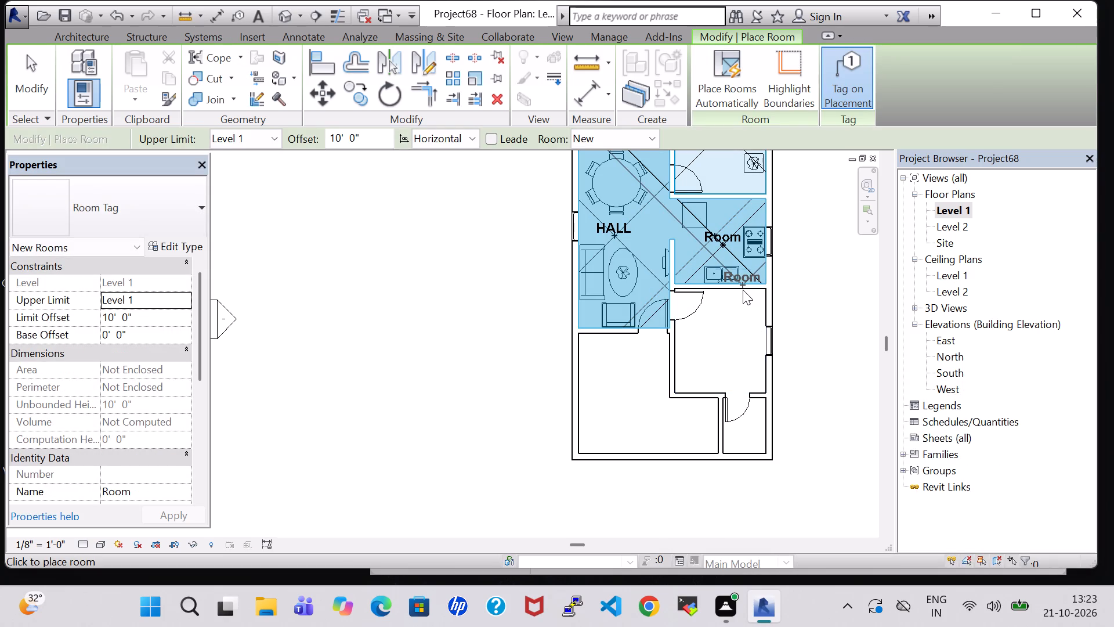
key(Escape)
key(Escape)
Rename the new room tag as KITCHEN and shift it toward the hall, clear of the cooktop.
double_click(729, 245)
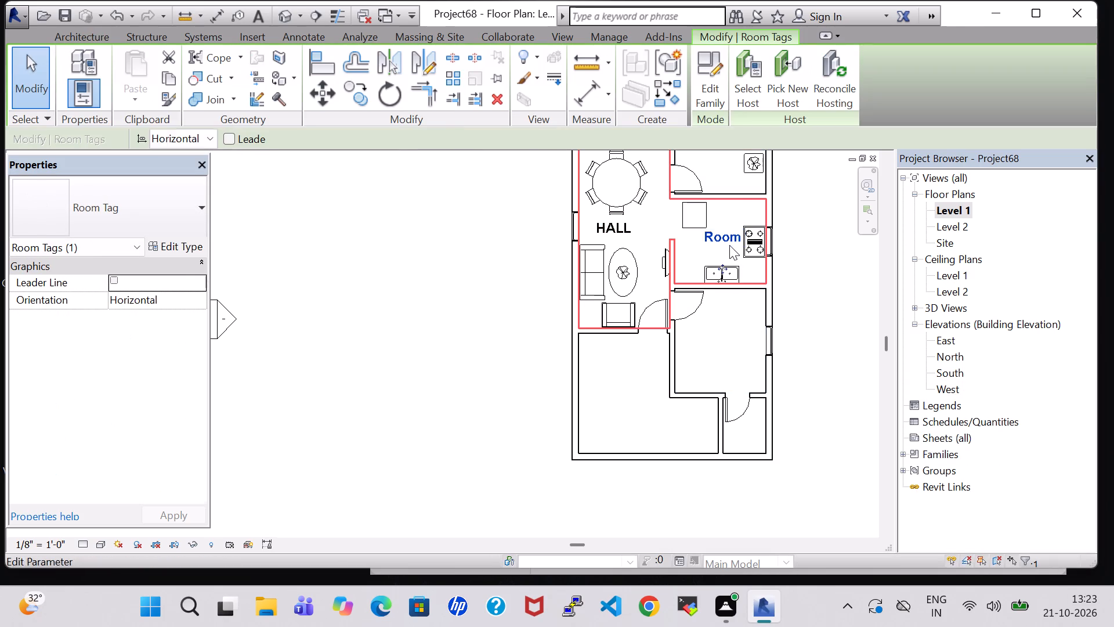
key(BackSpace)
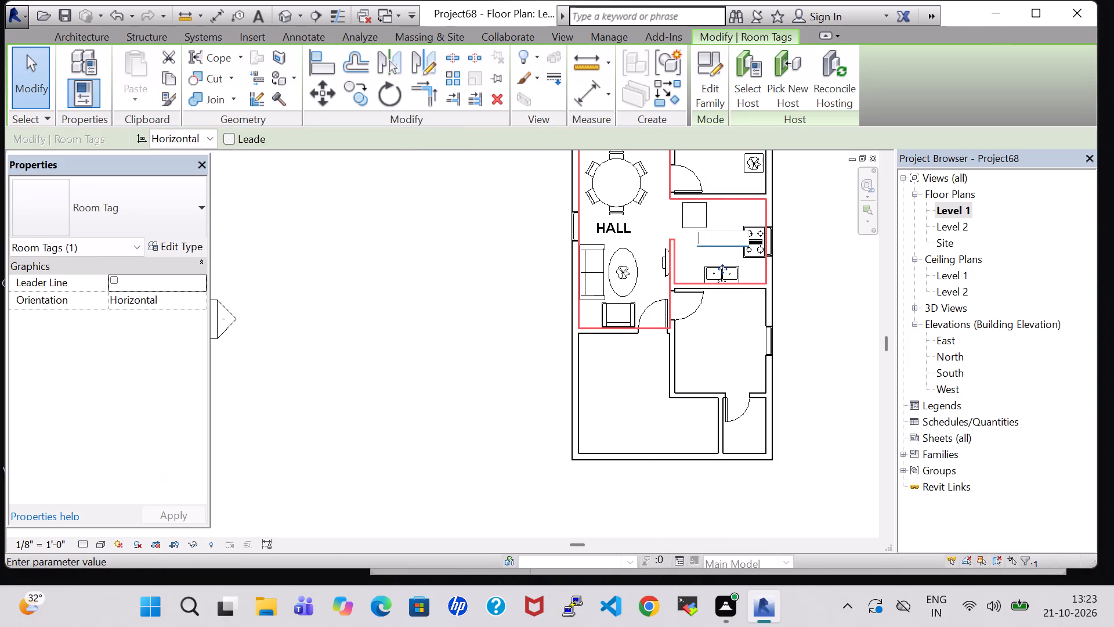
text(KITCHEN)
key(Return)
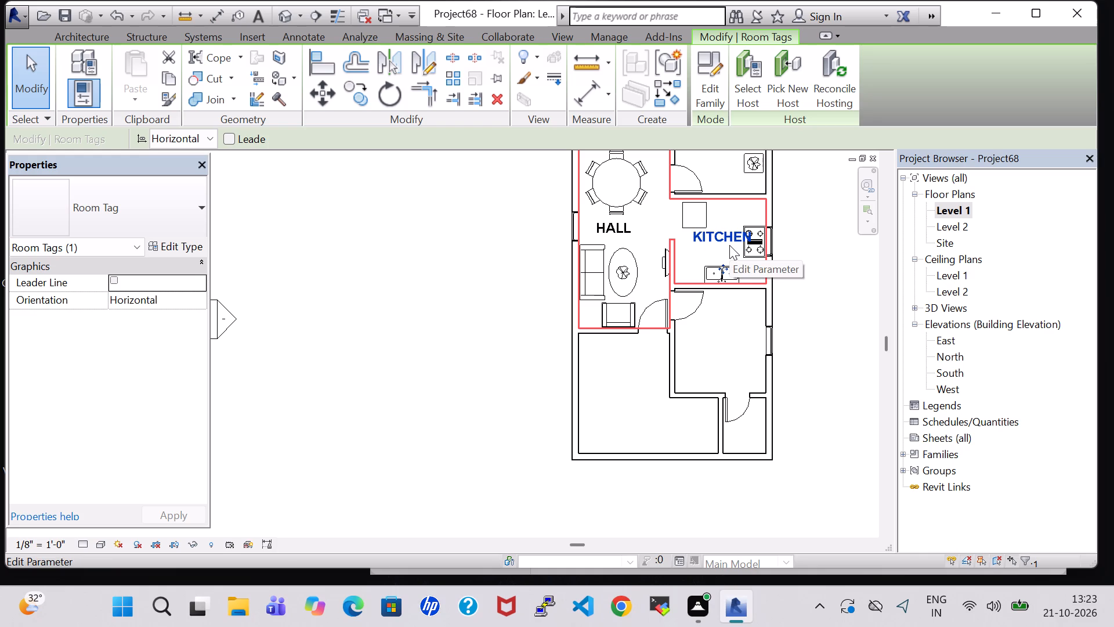
key(Left)
key(Left)
key(Left)
click(811, 278)
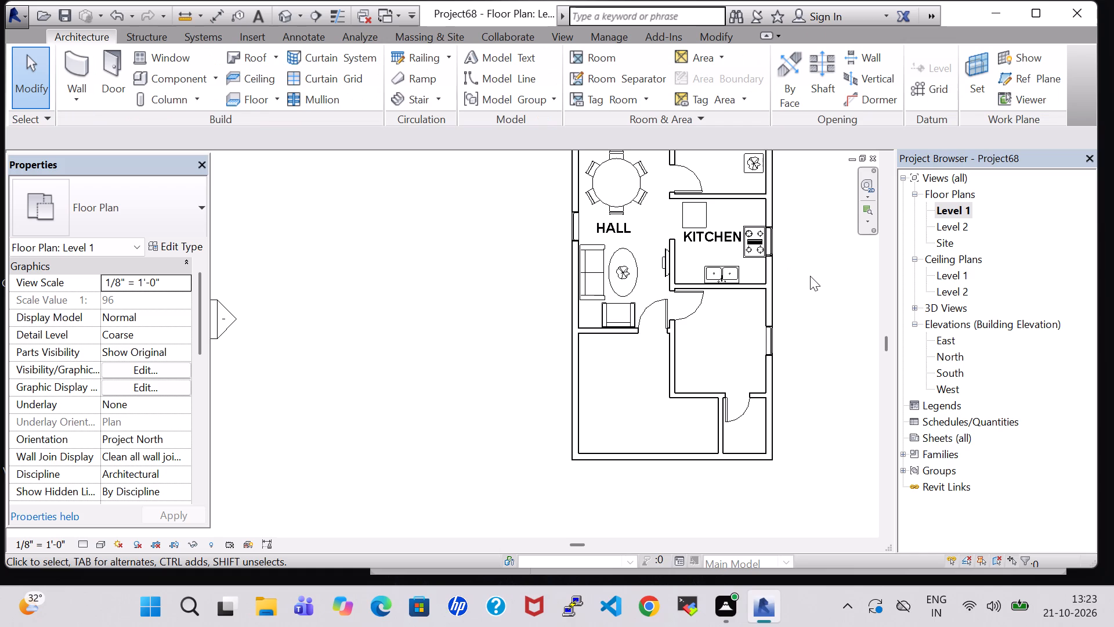
click(808, 276)
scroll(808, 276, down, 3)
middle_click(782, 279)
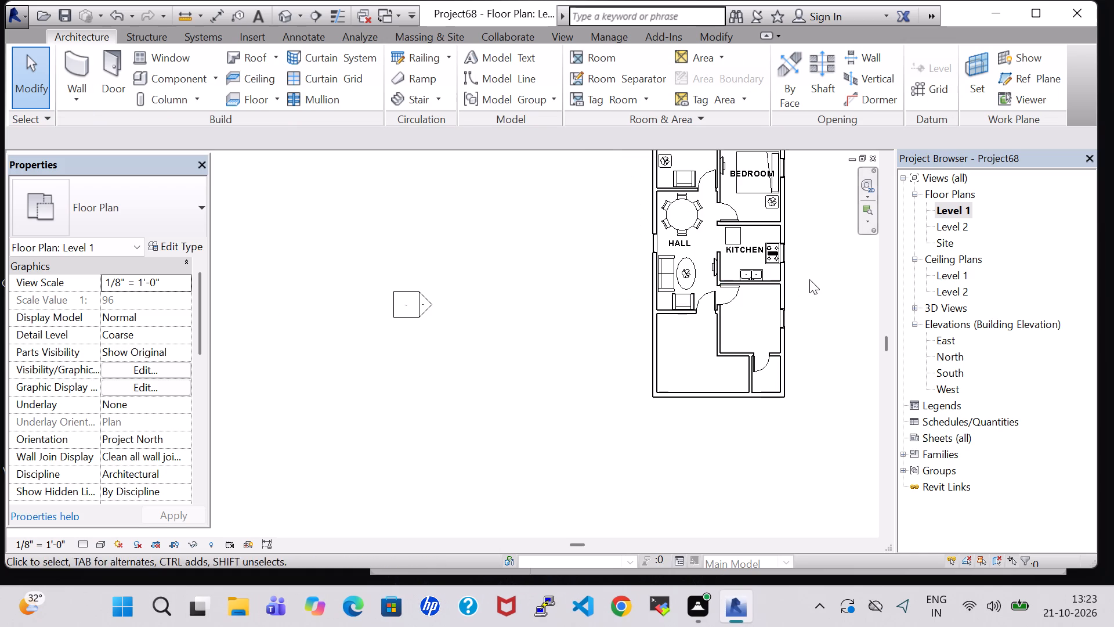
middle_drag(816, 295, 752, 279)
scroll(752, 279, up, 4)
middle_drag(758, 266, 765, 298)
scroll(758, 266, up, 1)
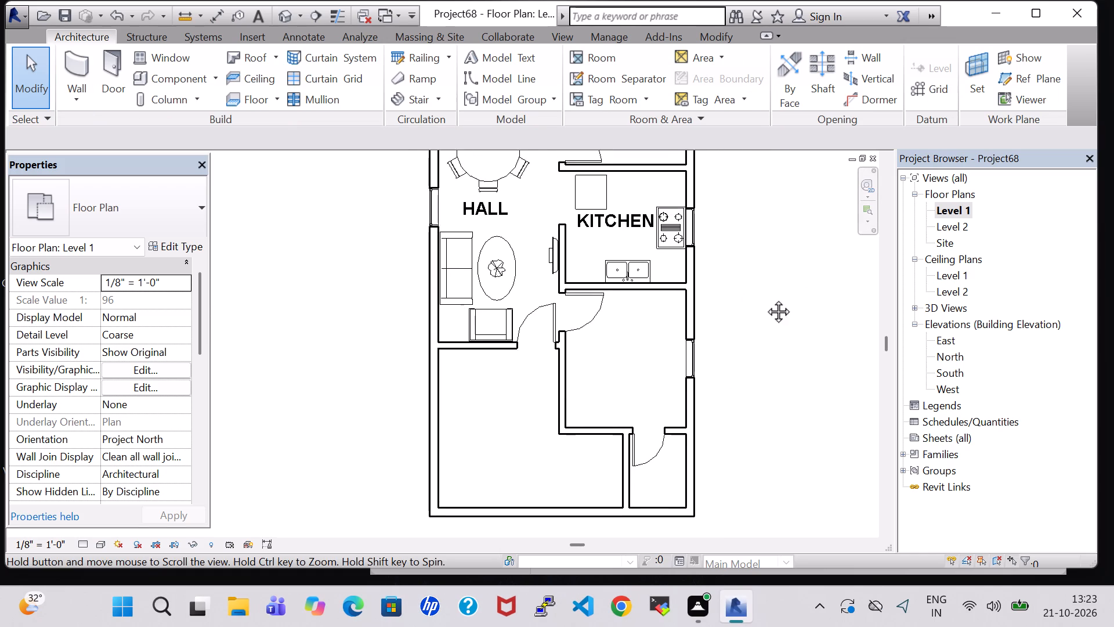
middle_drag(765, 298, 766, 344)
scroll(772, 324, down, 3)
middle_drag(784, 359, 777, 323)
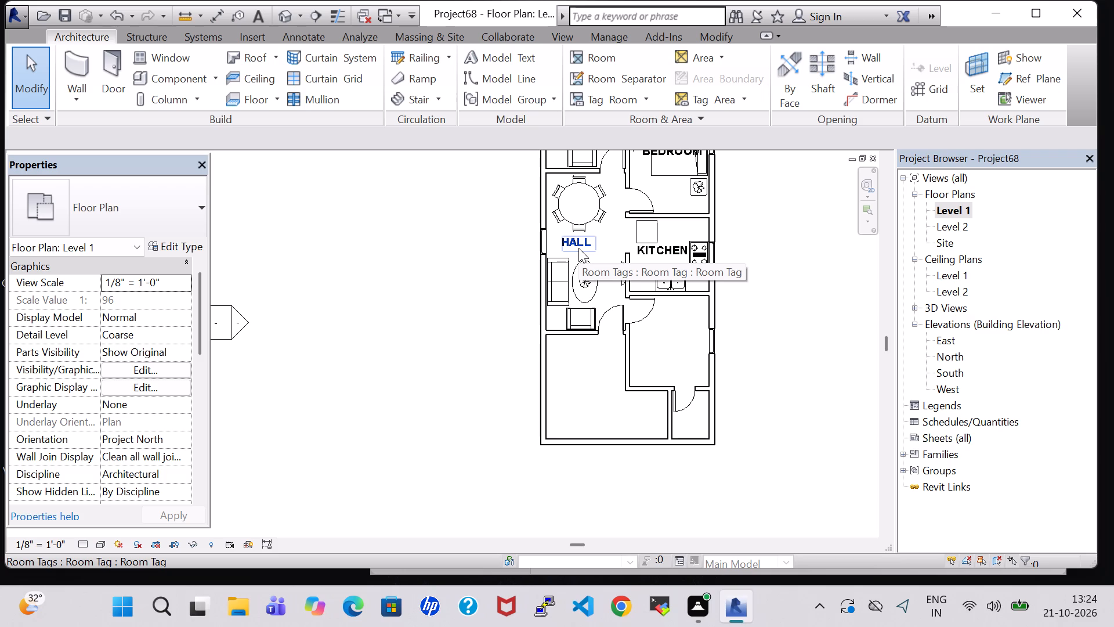
Nudge the HALL room tag slightly toward the oval table and the kitchen side, between the dining set and the sofa group.
key(Down)
key(Down)
key(Down)
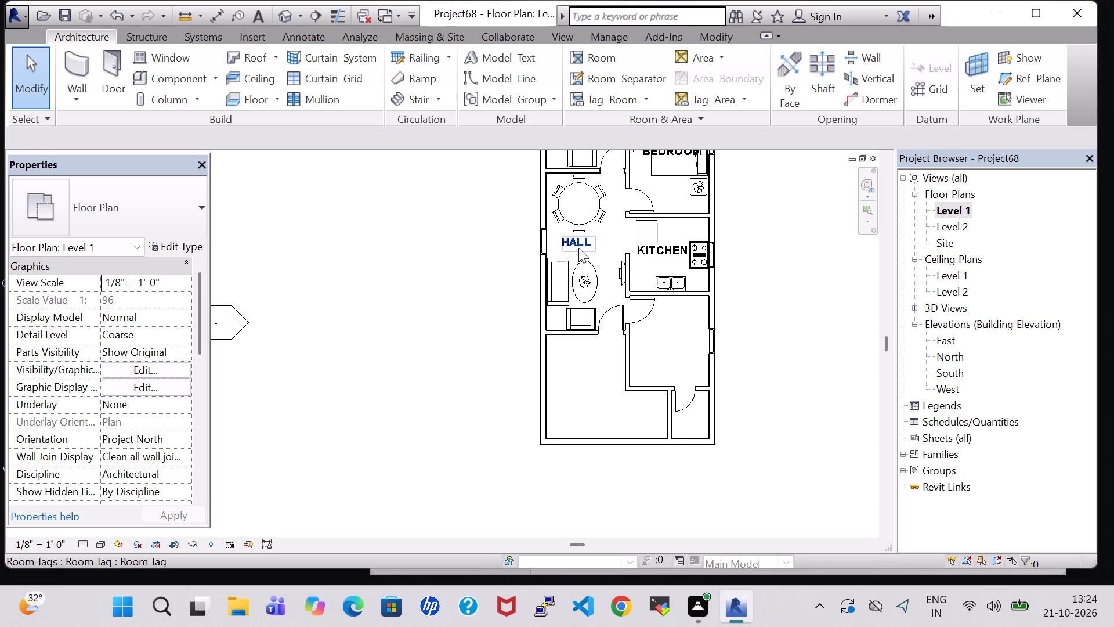
click(578, 248)
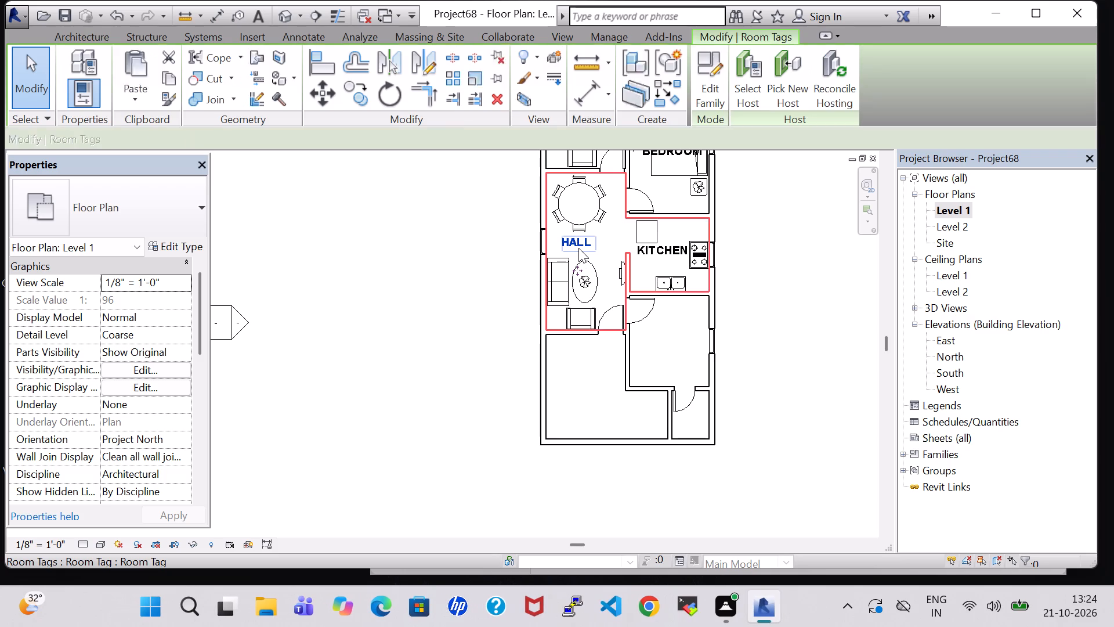
key(Down)
key(Right)
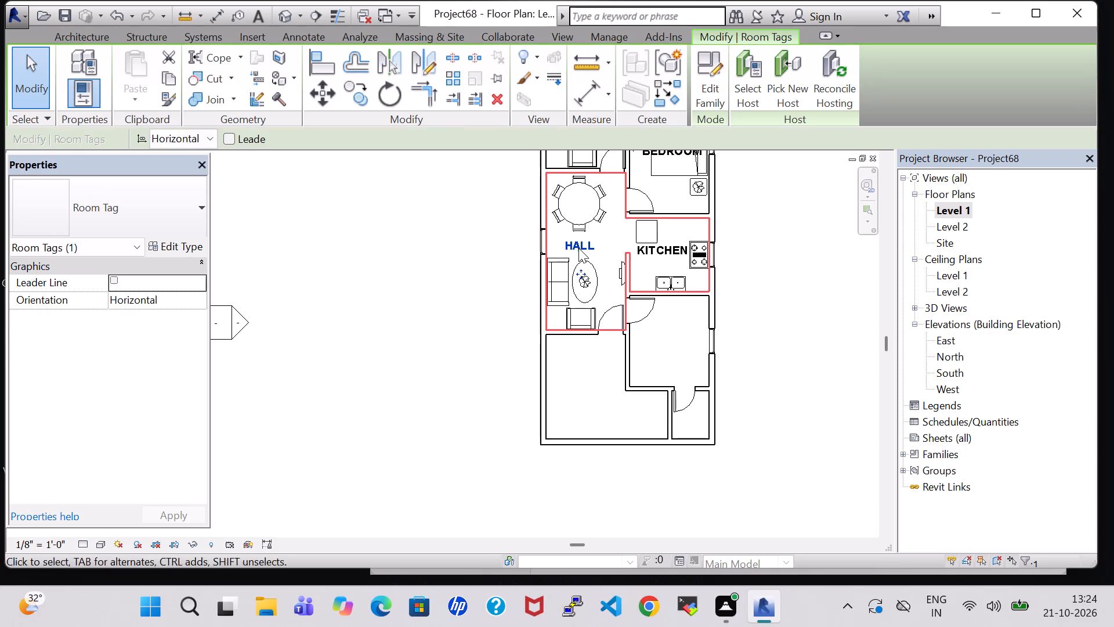
key(Right)
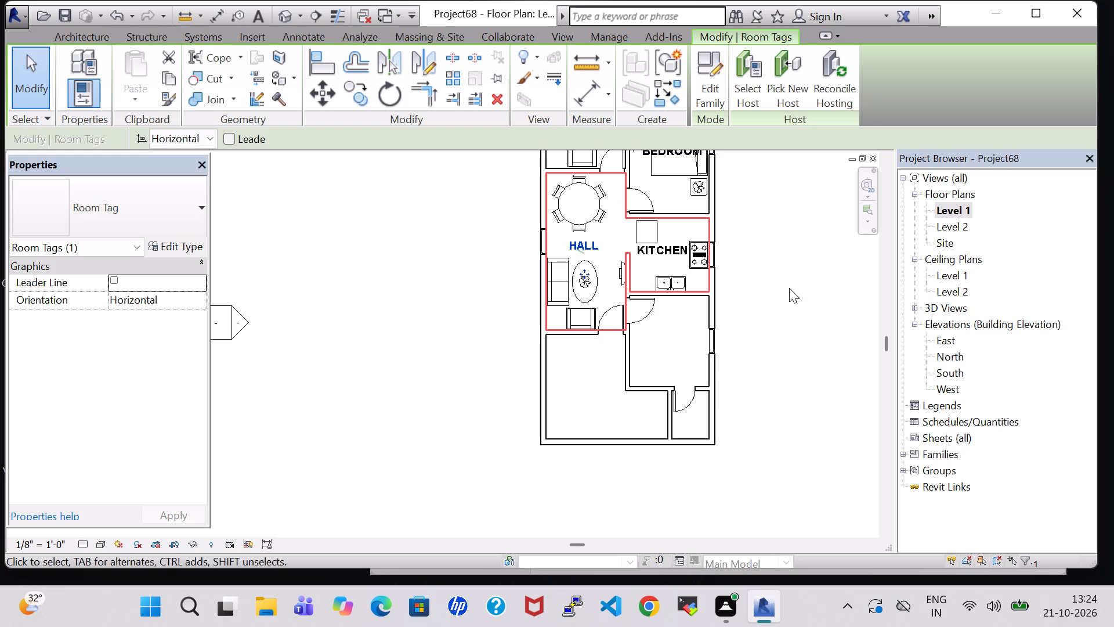
click(789, 239)
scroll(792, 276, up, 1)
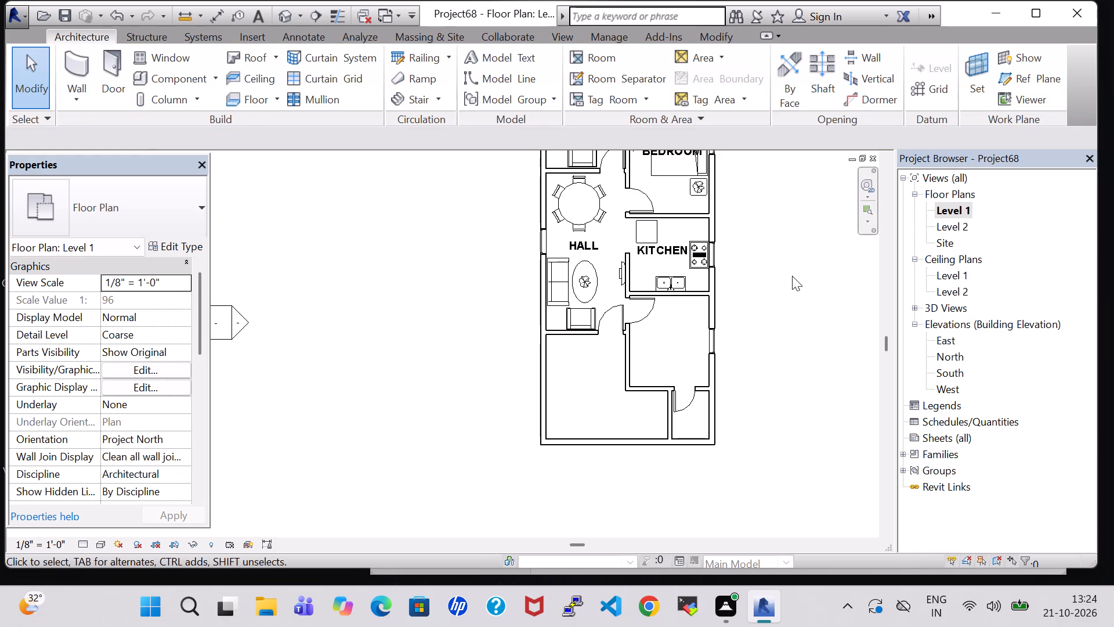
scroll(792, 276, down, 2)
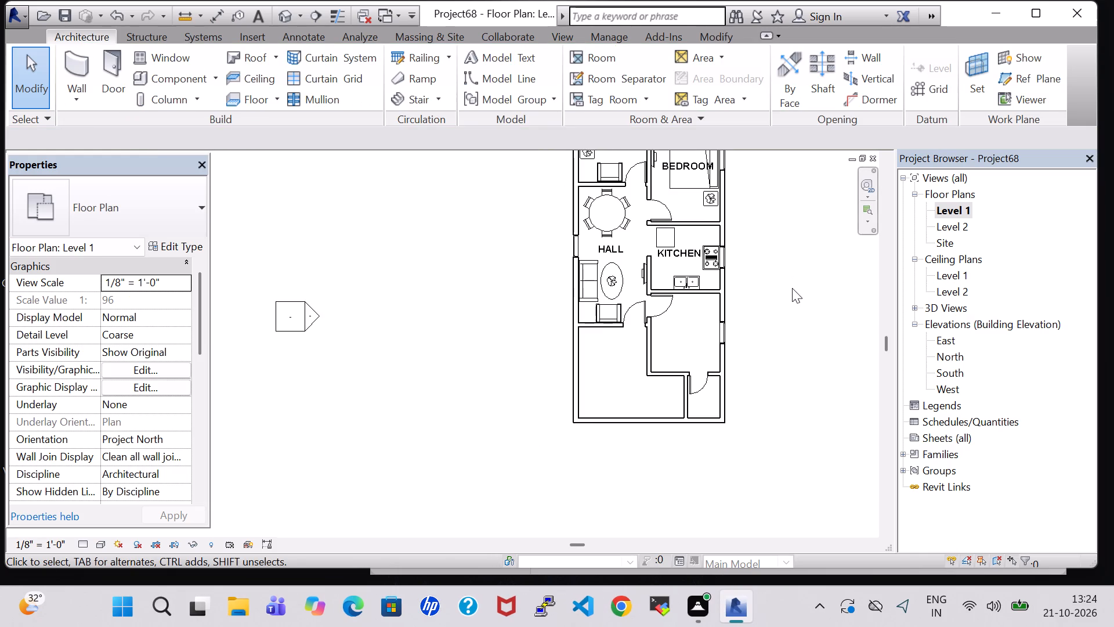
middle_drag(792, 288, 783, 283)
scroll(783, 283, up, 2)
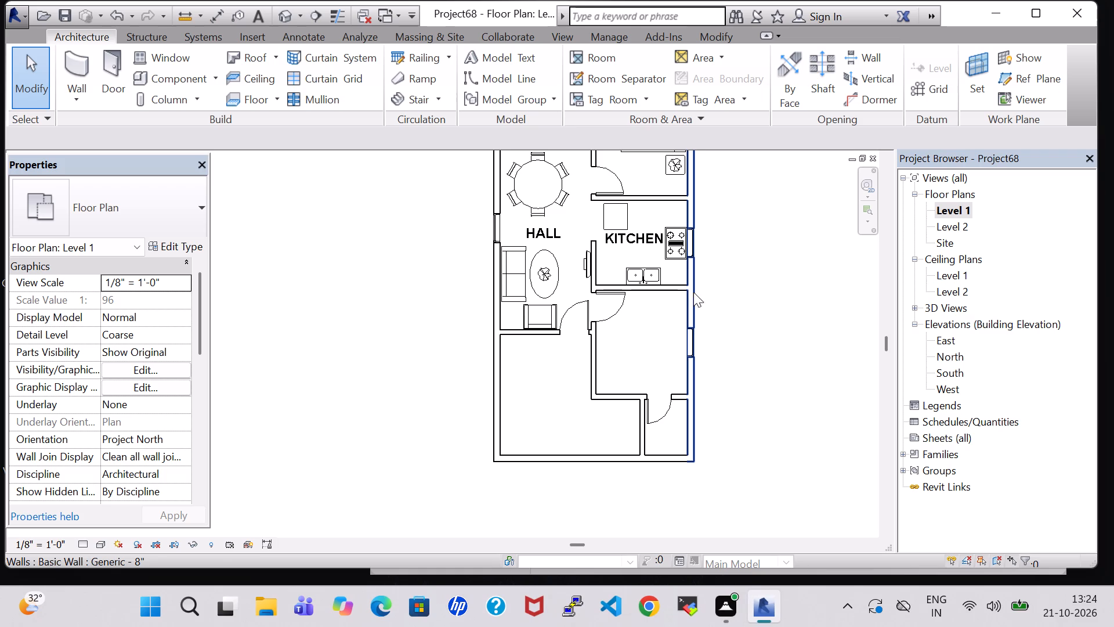
Change the hall's flat-screen TV on the kitchen wall from the 32" type to the 42" type.
click(746, 306)
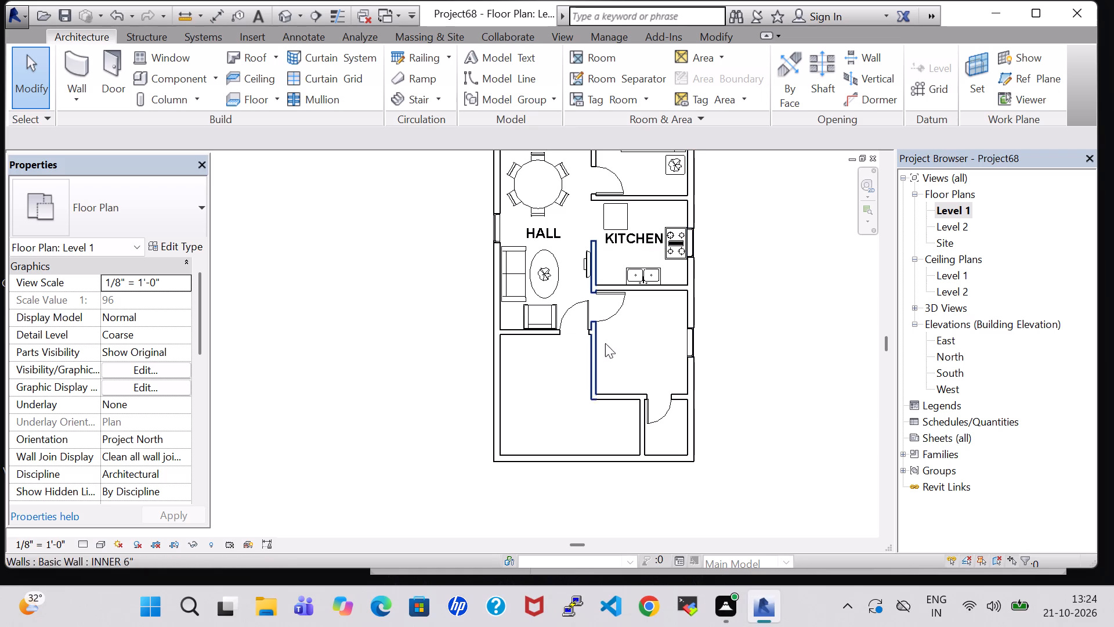
click(589, 265)
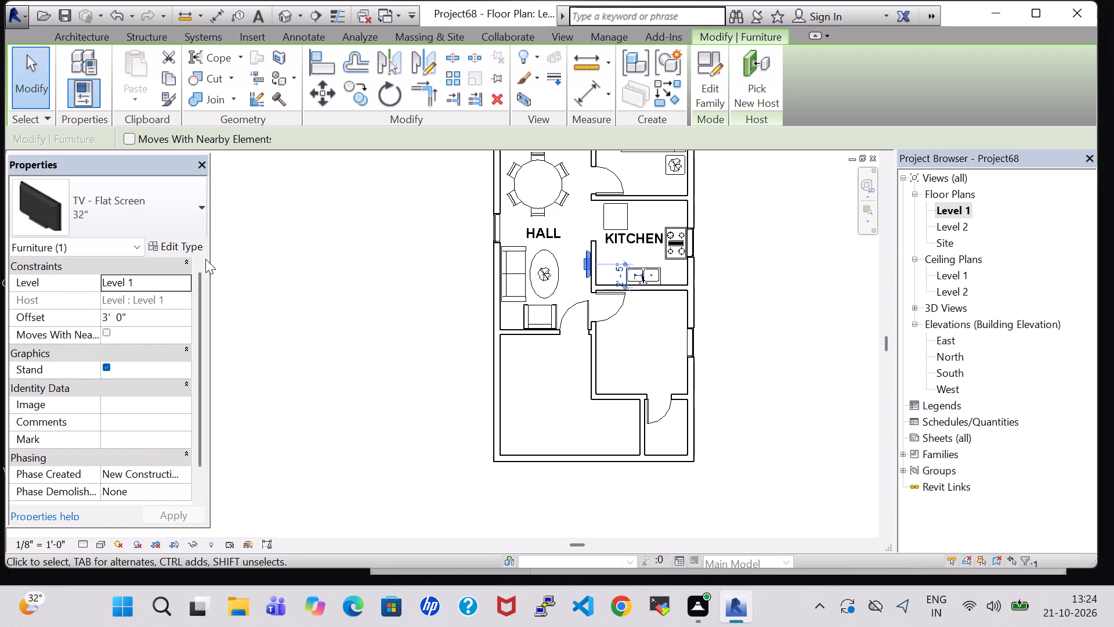
click(183, 248)
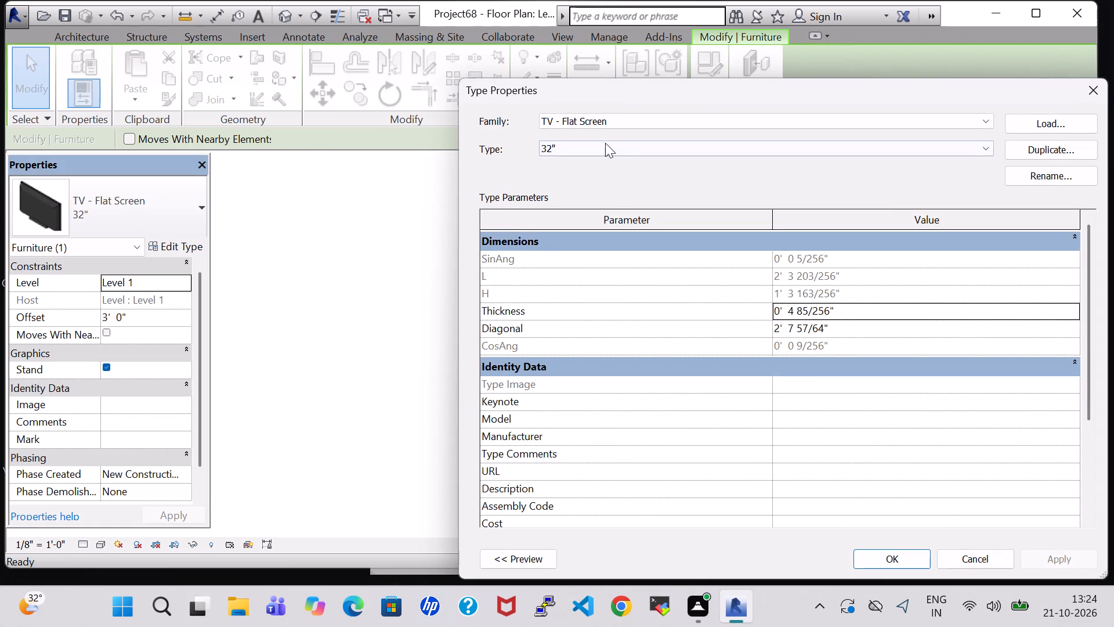
click(605, 143)
click(598, 180)
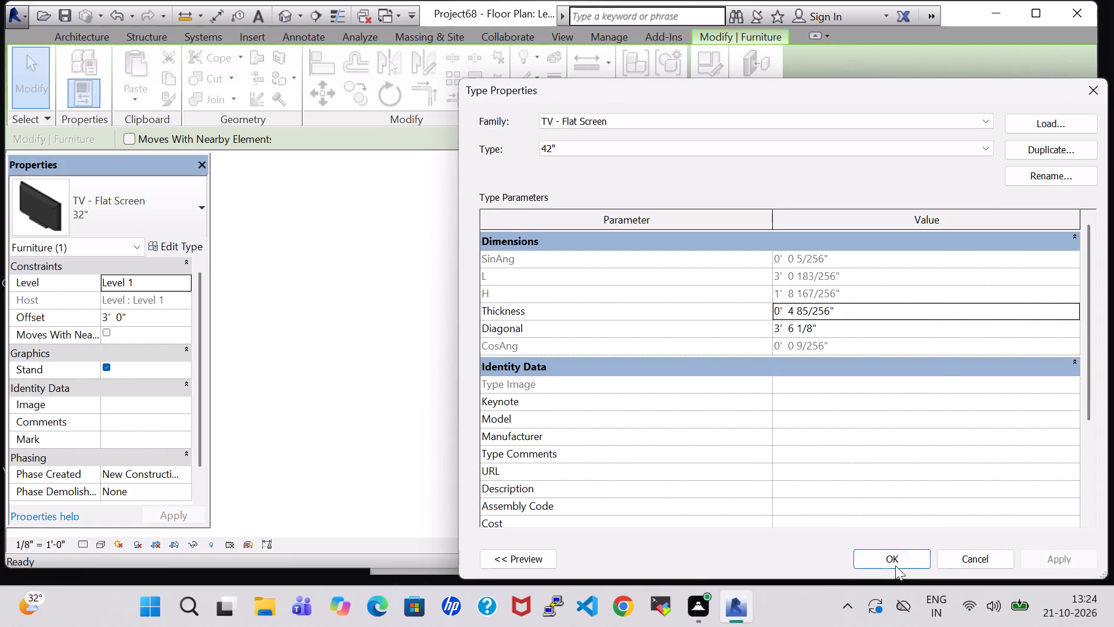
click(895, 565)
click(786, 367)
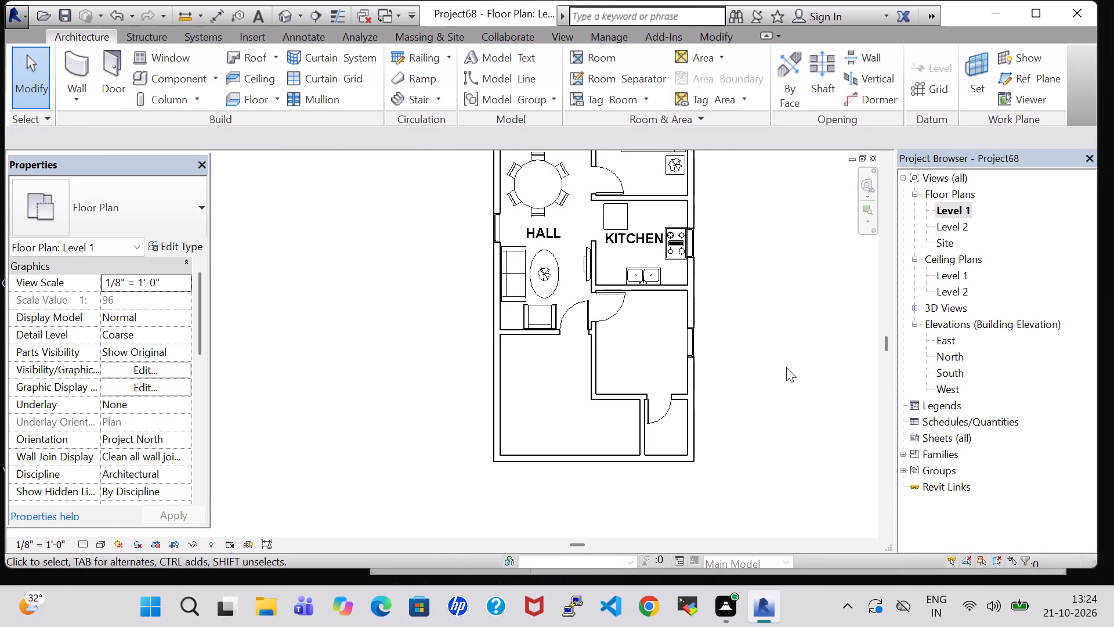
Examine the Level 1 layout from the toilets and bedrooms through to the unfurnished rooms beyond the hall and kitchen.
scroll(786, 367, up, 1)
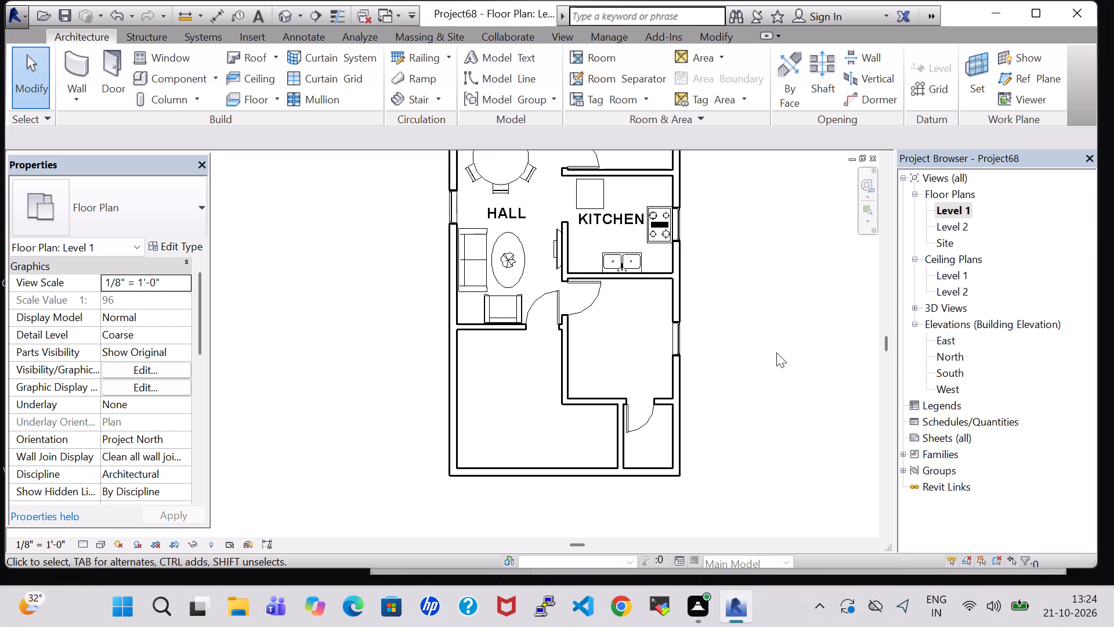
click(770, 347)
scroll(768, 347, down, 2)
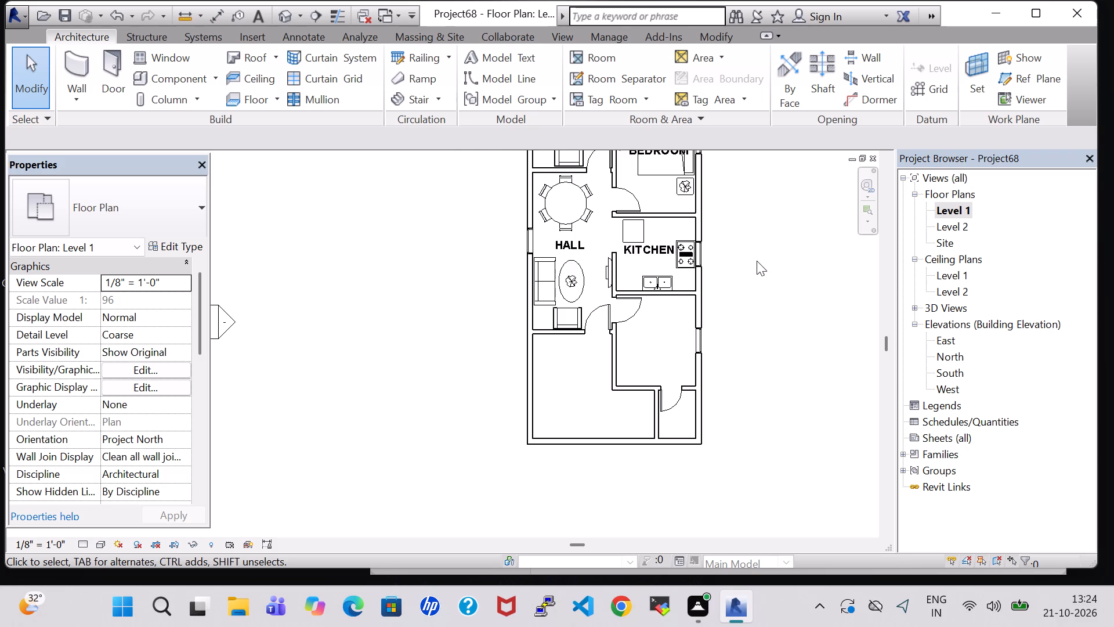
middle_drag(757, 261, 766, 321)
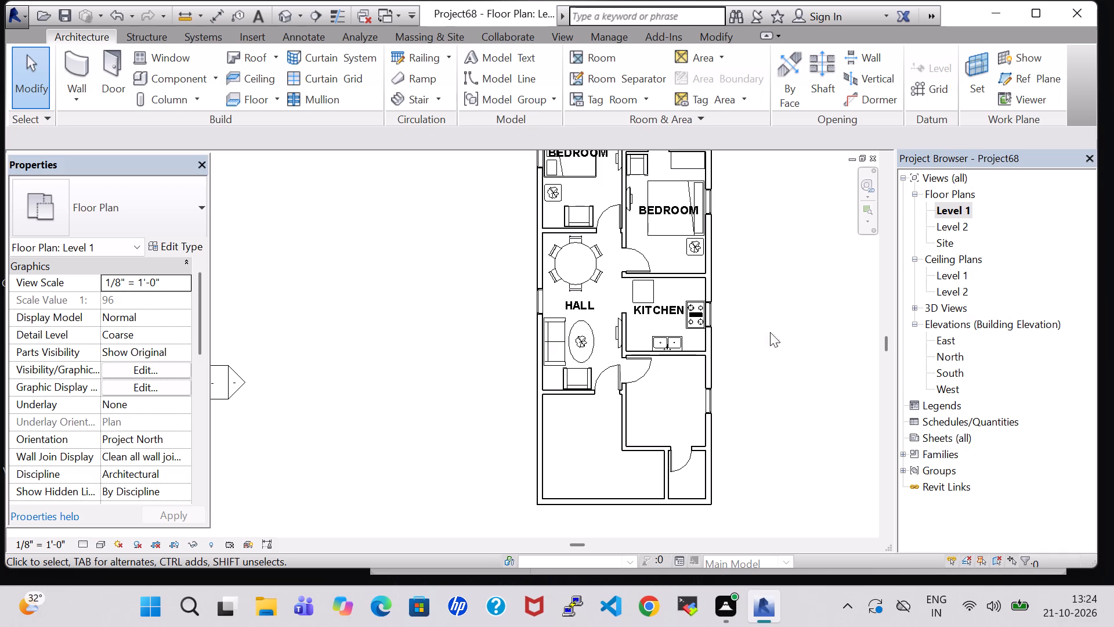
scroll(777, 333, up, 4)
scroll(740, 338, down, 2)
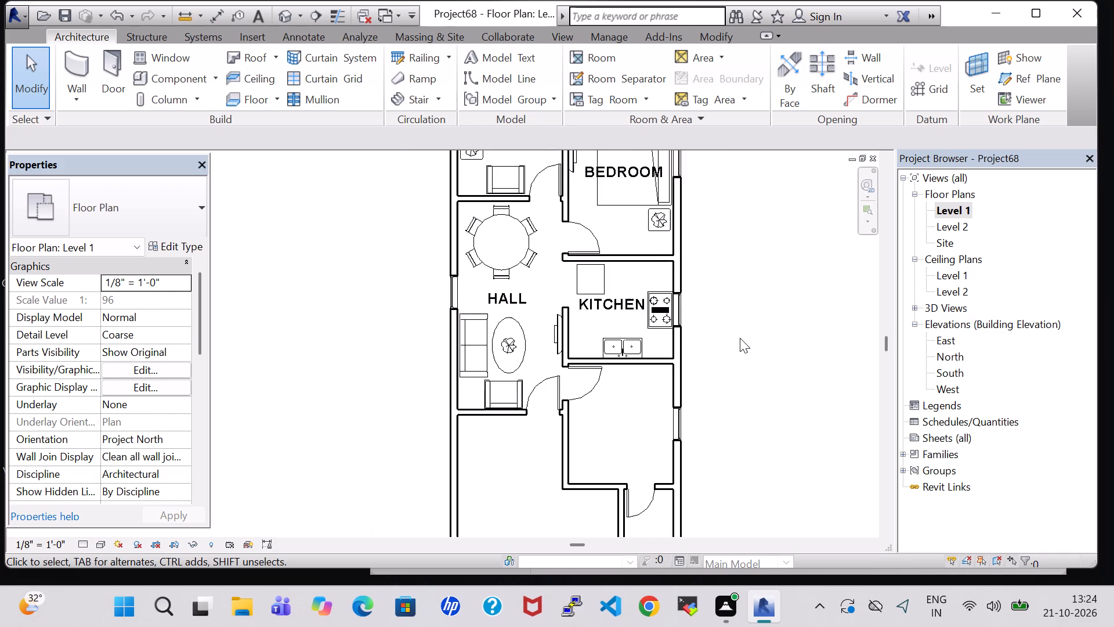
scroll(740, 338, down, 2)
middle_drag(744, 342, 744, 426)
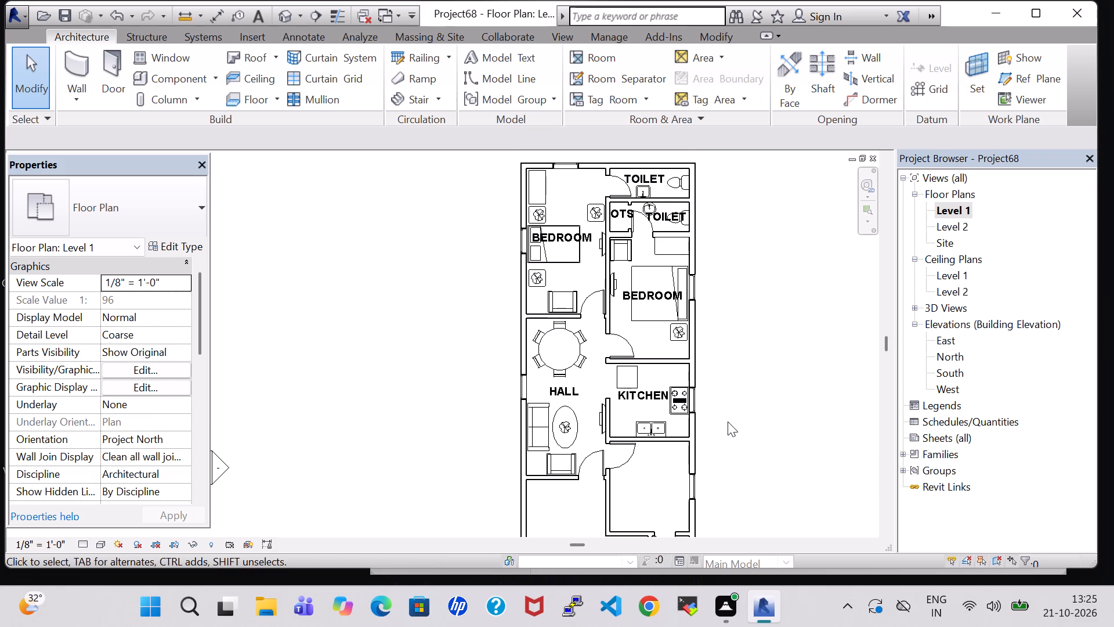
middle_drag(742, 434, 761, 357)
scroll(761, 357, up, 2)
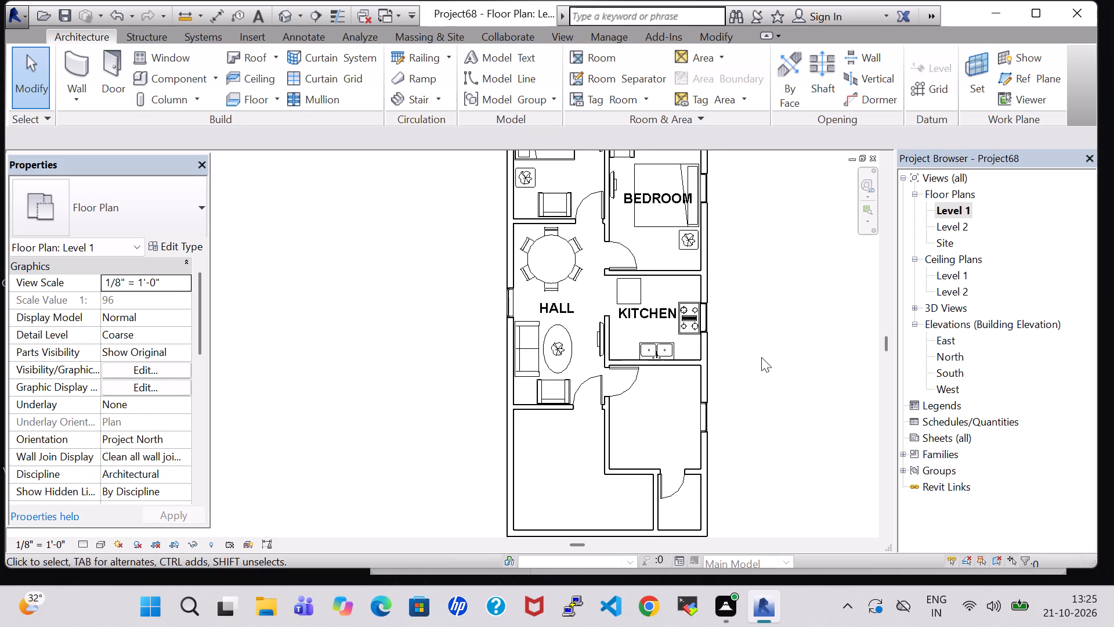
scroll(761, 357, up, 1)
middle_drag(762, 384, 780, 288)
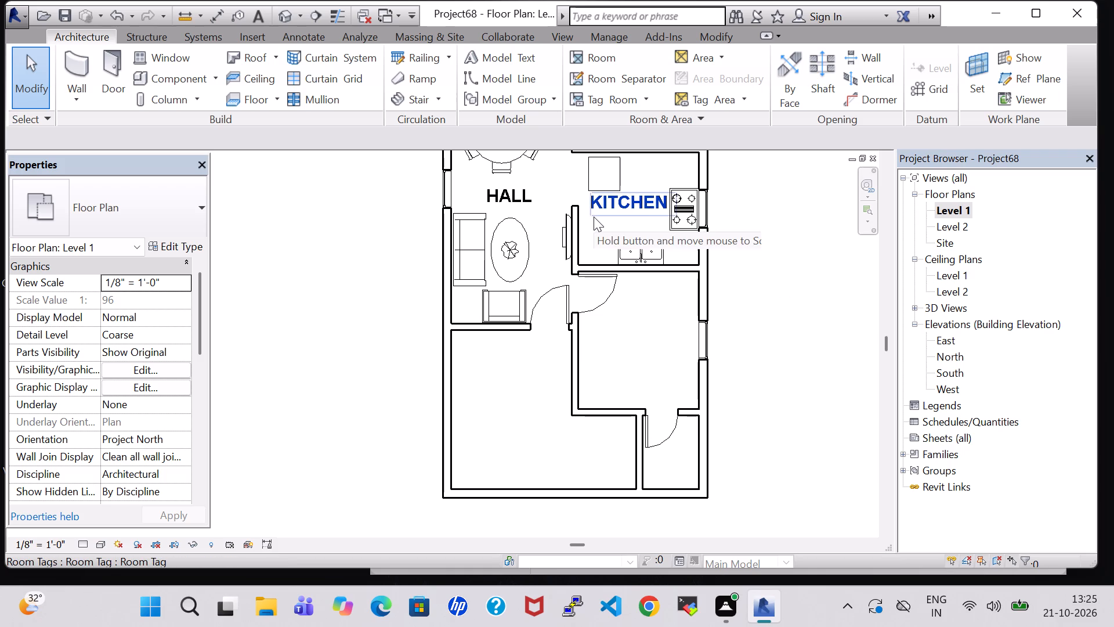
click(769, 291)
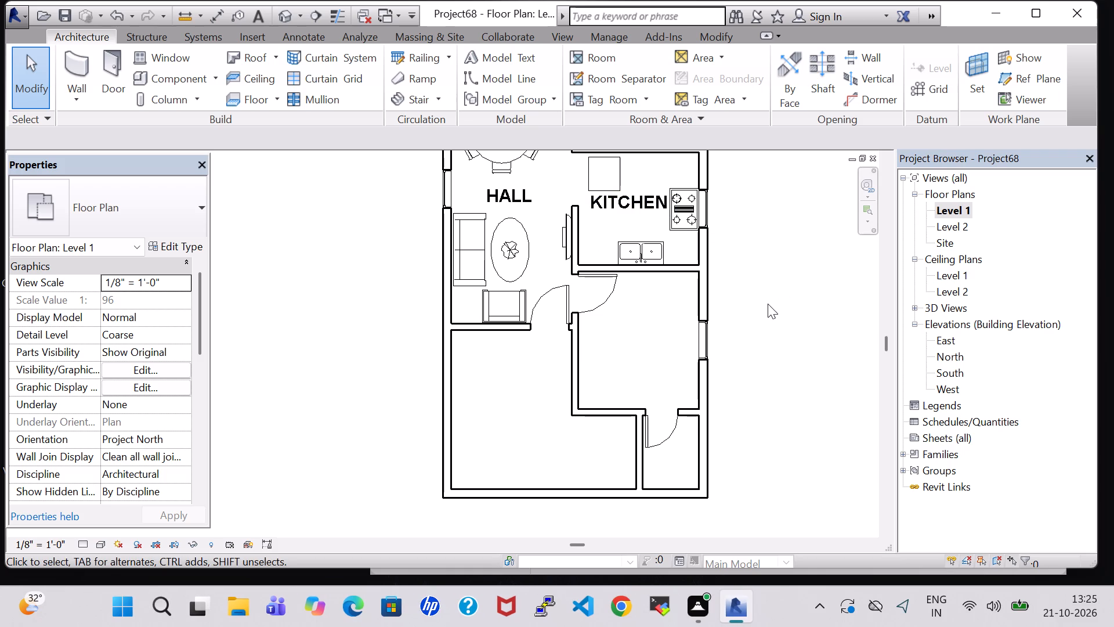
Place another Double 53" x 74" Bed-Box in the unfurnished room adjoining the kitchen, rotated so its pillows face the exterior window wall.
scroll(768, 304, down, 2)
scroll(704, 329, down, 1)
middle_drag(777, 296, 797, 431)
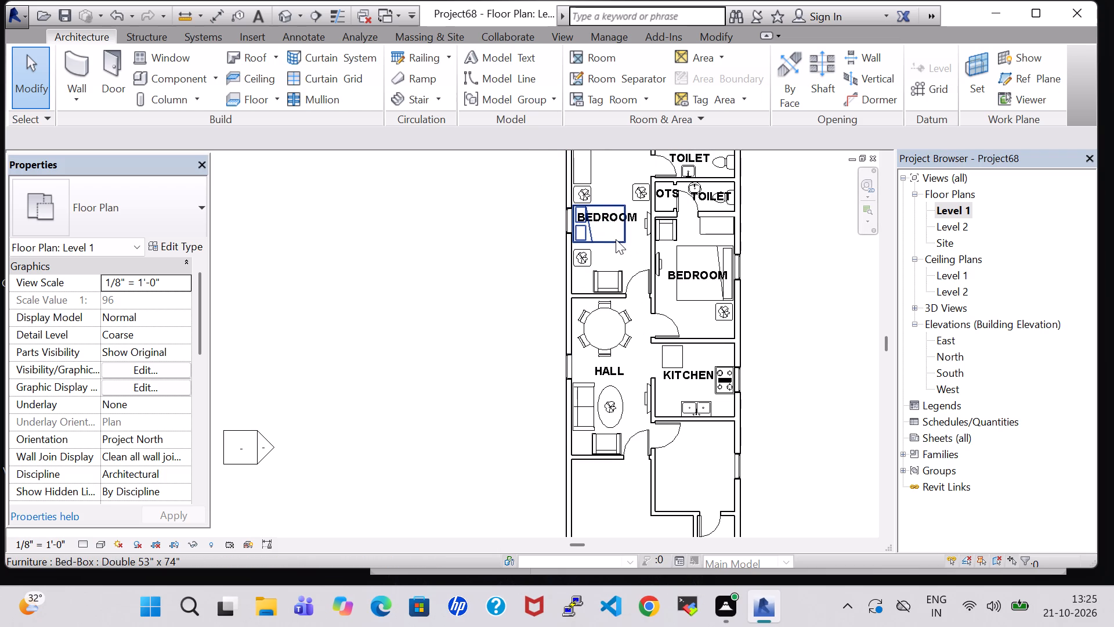
click(616, 239)
right_click(616, 239)
click(724, 312)
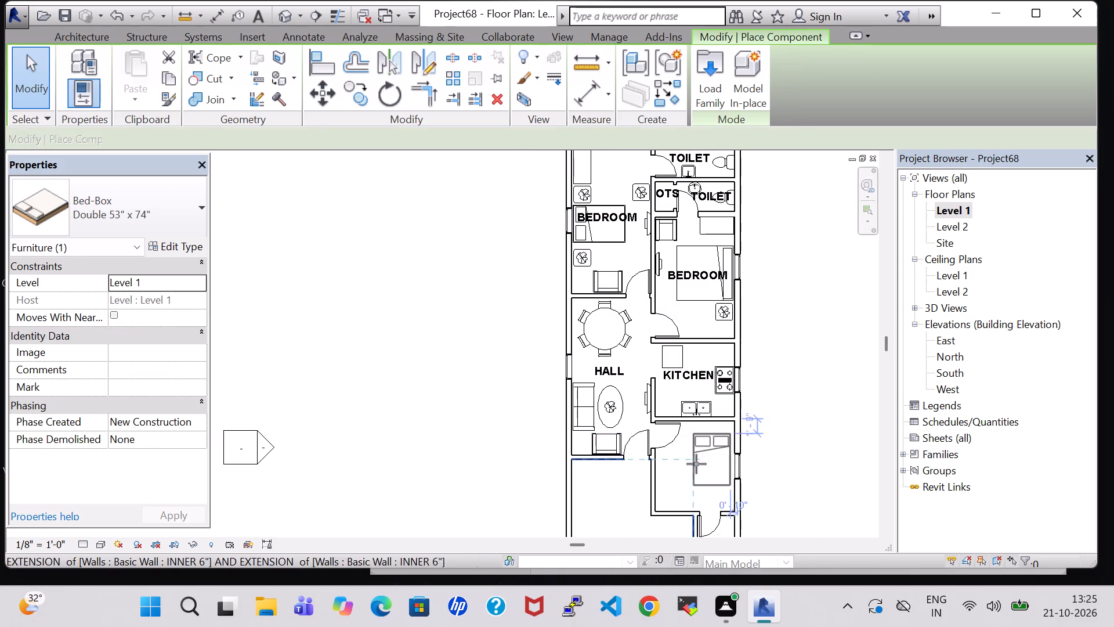
scroll(693, 469, up, 3)
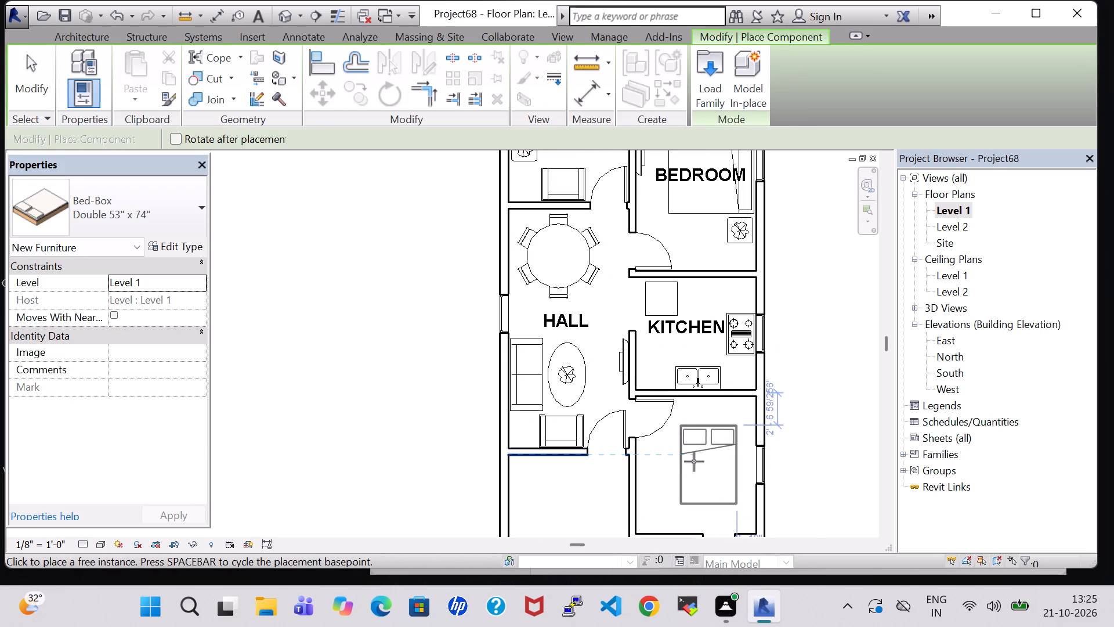
key(space)
key(space)
key(space)
scroll(694, 462, up, 3)
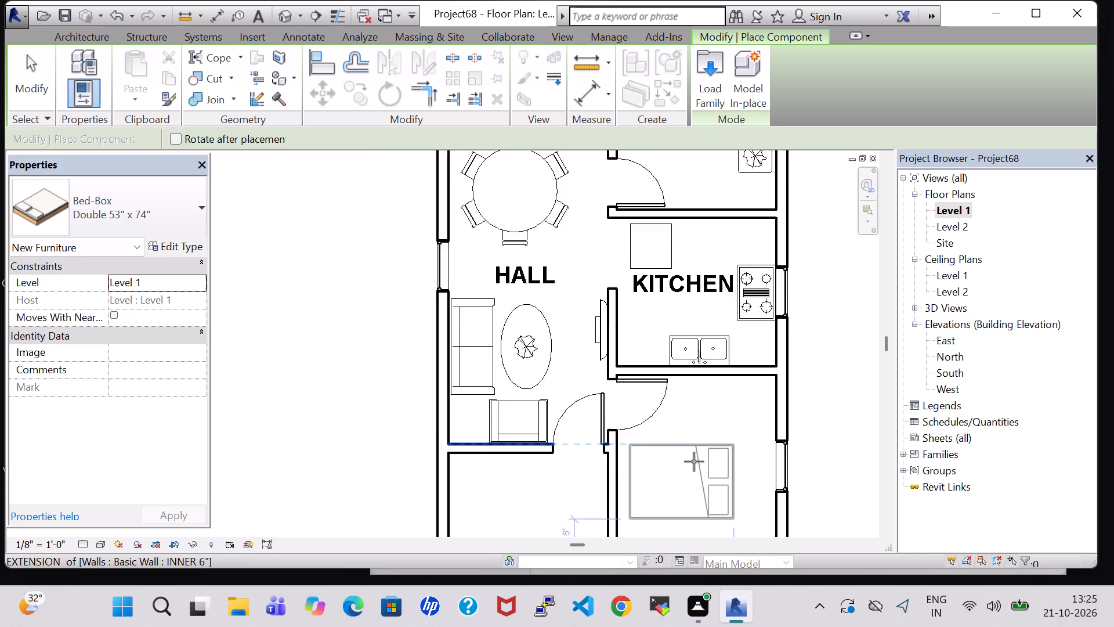
scroll(694, 462, up, 1)
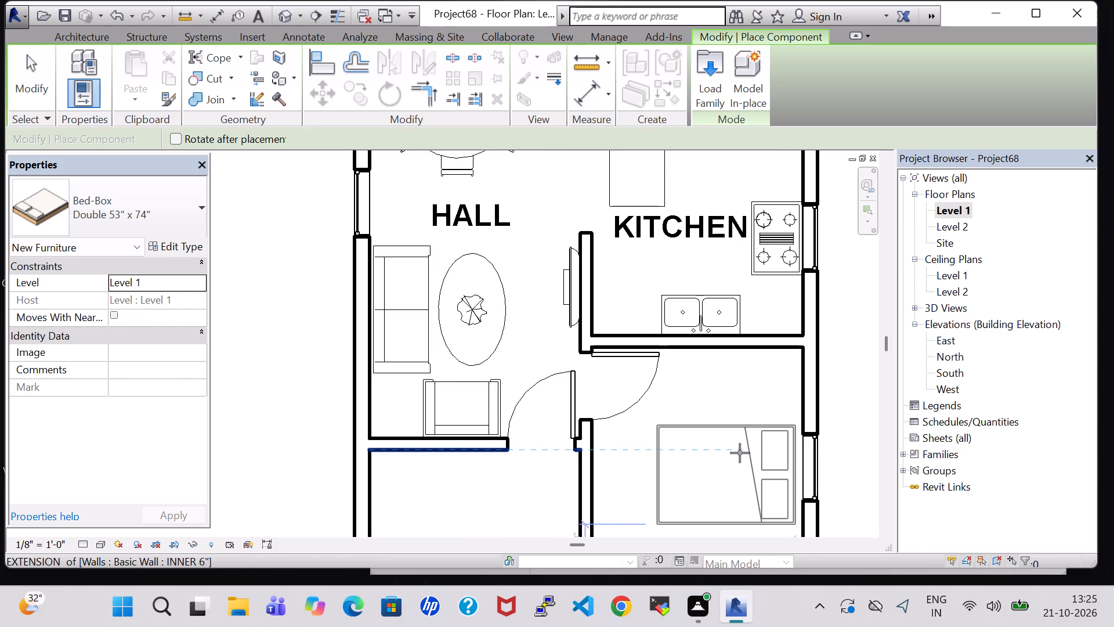
click(740, 453)
key(Escape)
key(Escape)
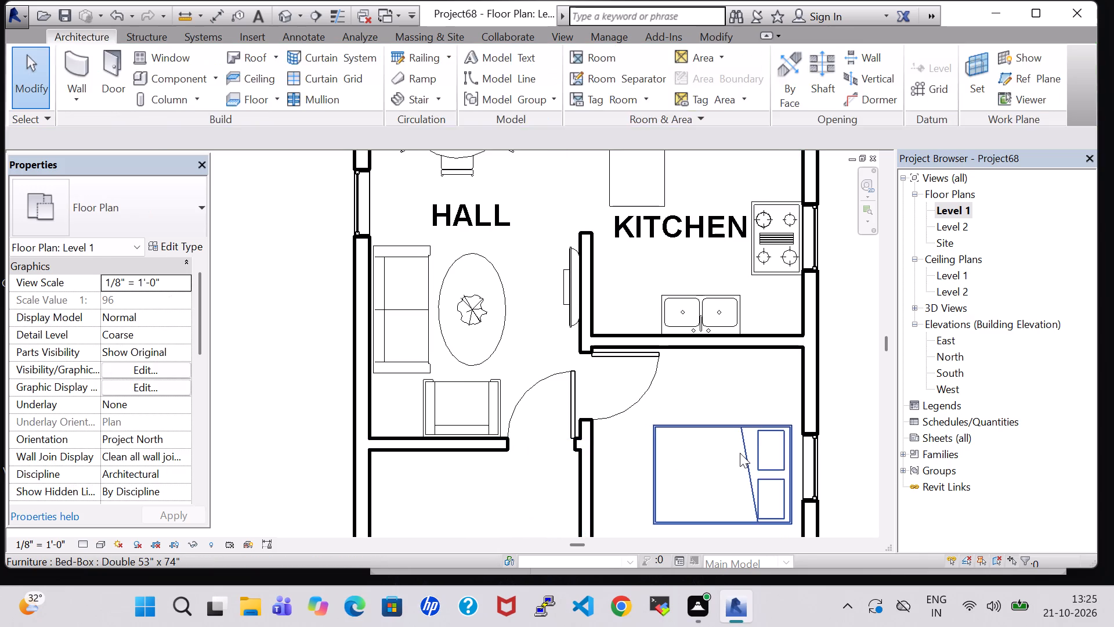
Nudge the new bed closer to the exterior window wall.
click(740, 453)
key(Right)
key(Right)
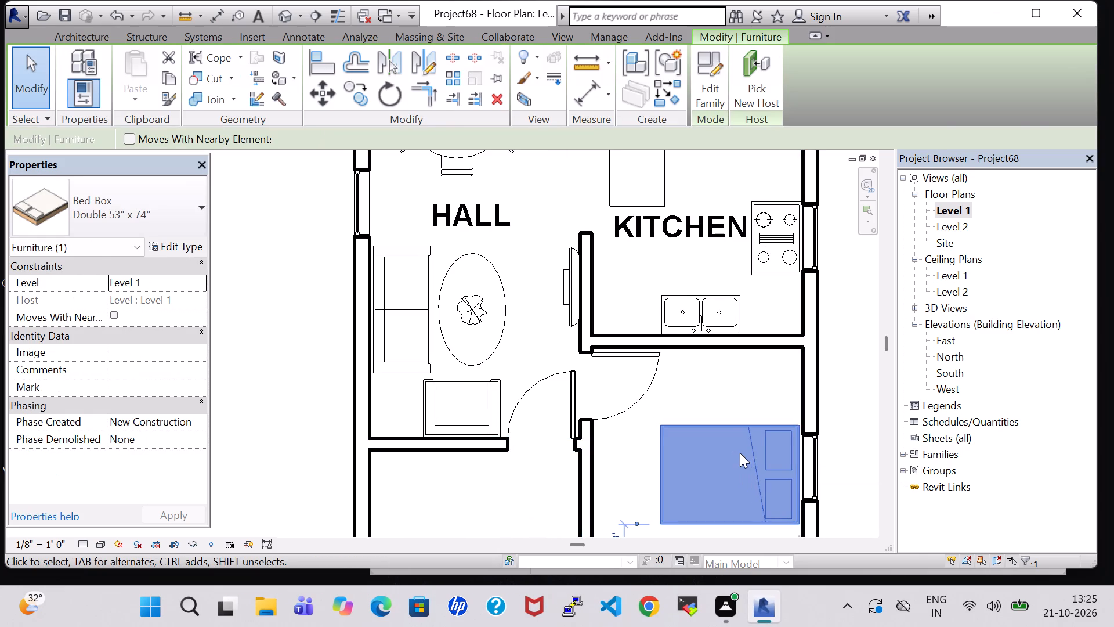
click(829, 412)
Place a 24" x 24" Table-End between the new bed and the kitchen wall, near the exterior wall.
scroll(829, 412, down, 5)
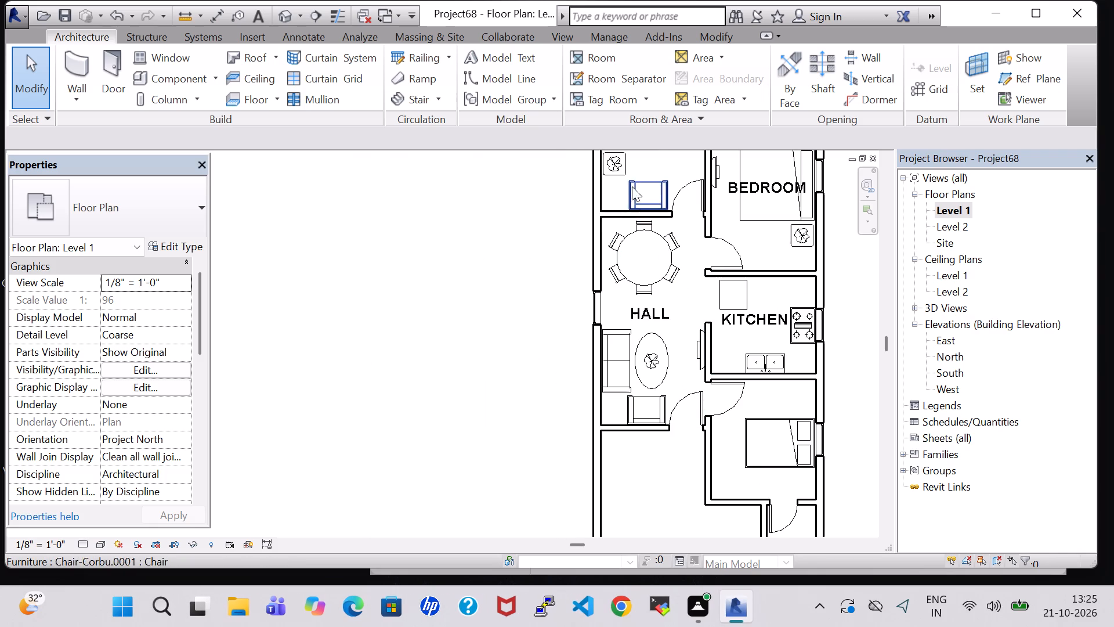
scroll(634, 172, up, 4)
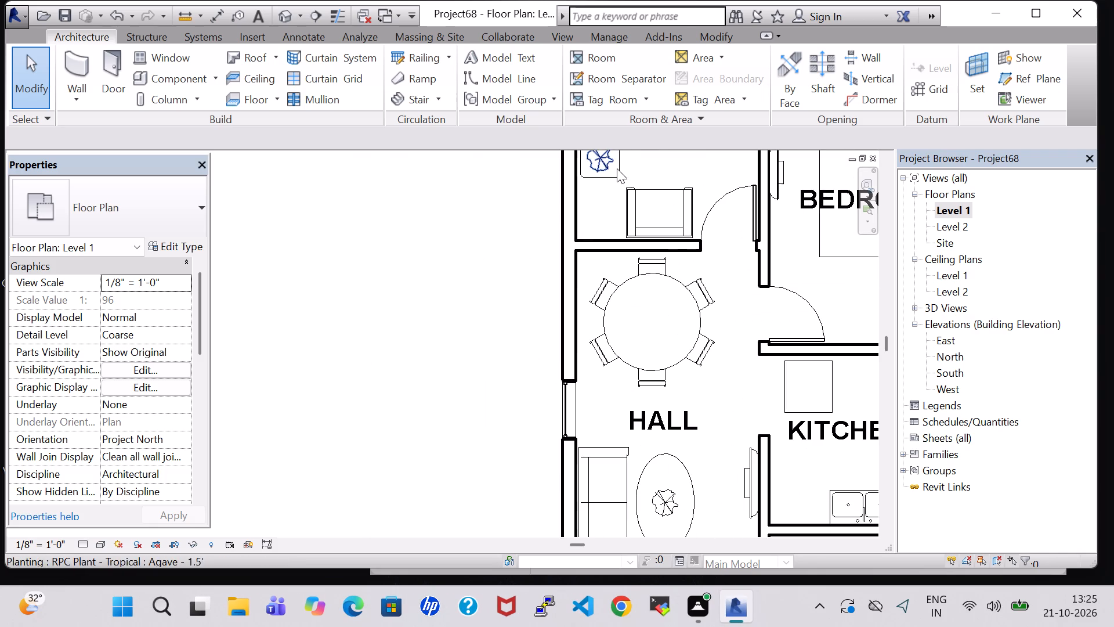
click(621, 168)
right_click(621, 168)
click(683, 297)
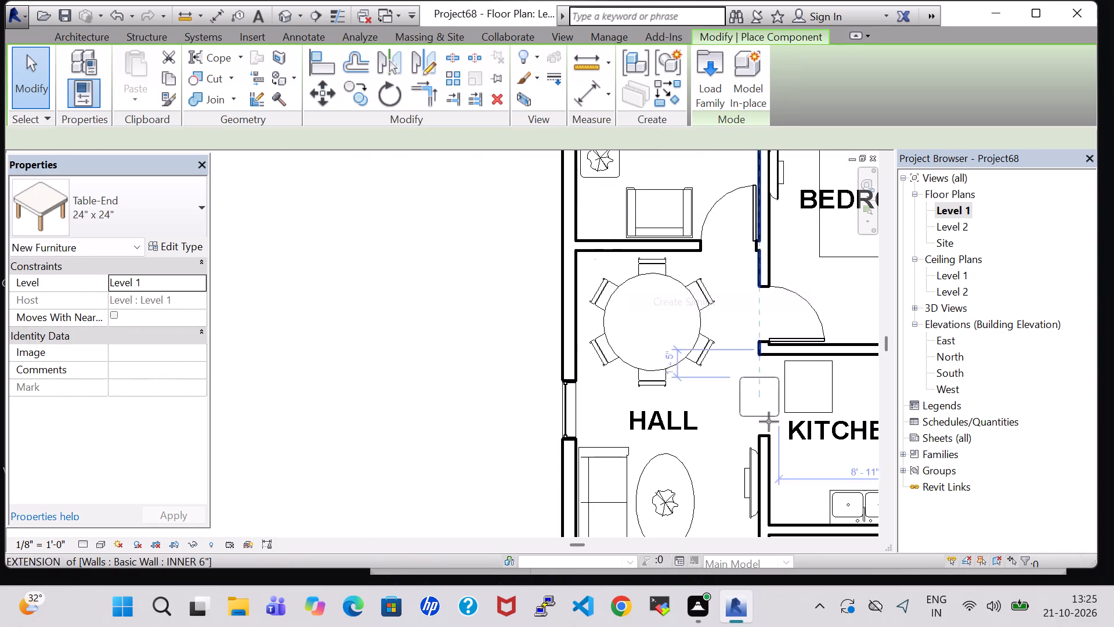
middle_drag(789, 456, 564, 399)
middle_drag(699, 545, 669, 383)
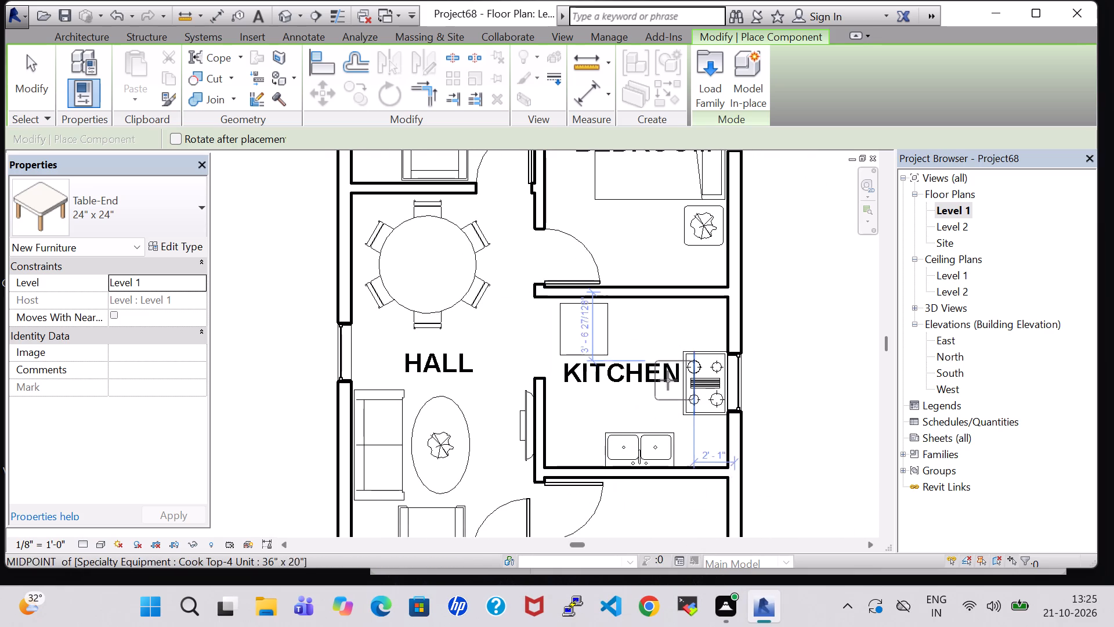
middle_drag(671, 395, 641, 214)
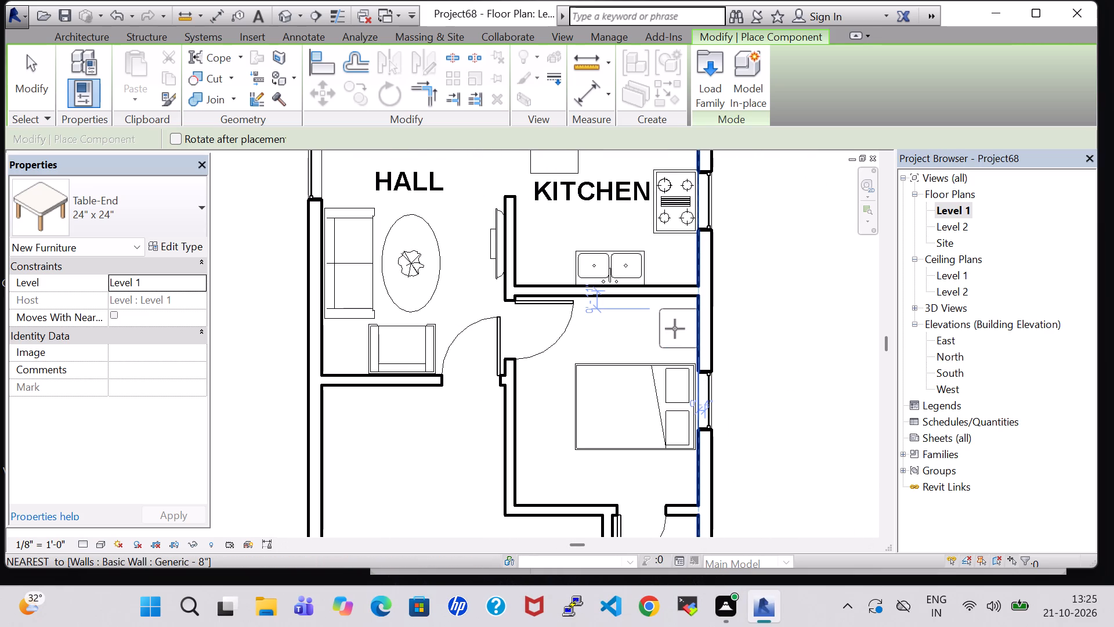
scroll(672, 329, up, 3)
click(672, 327)
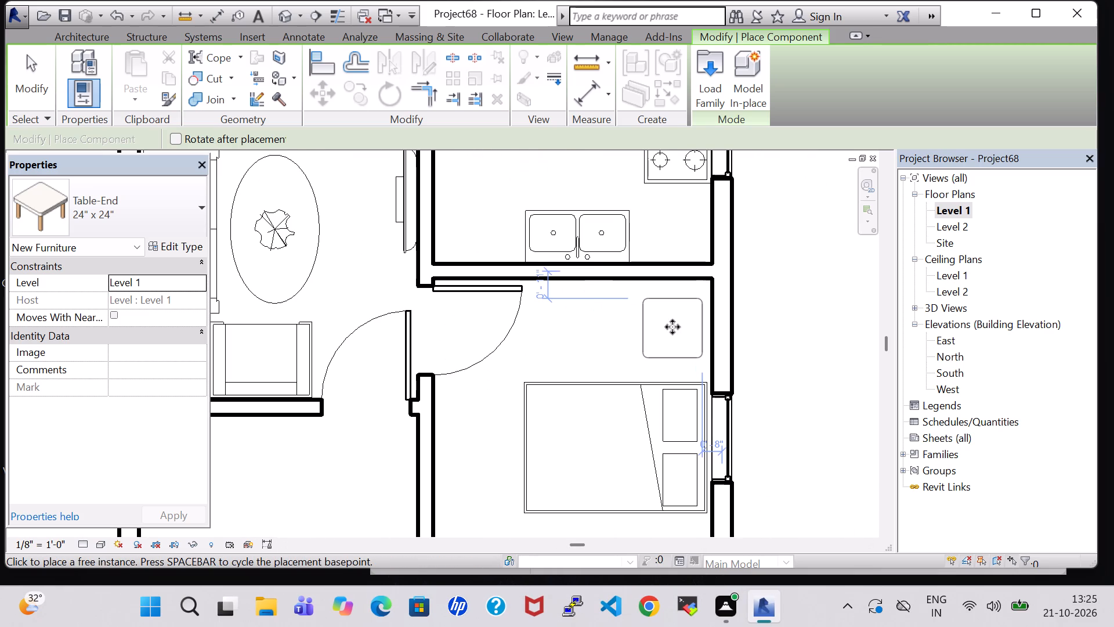
key(Escape)
key(Escape)
Nudge the new end table slightly closer to the exterior wall and toward the bed.
click(672, 327)
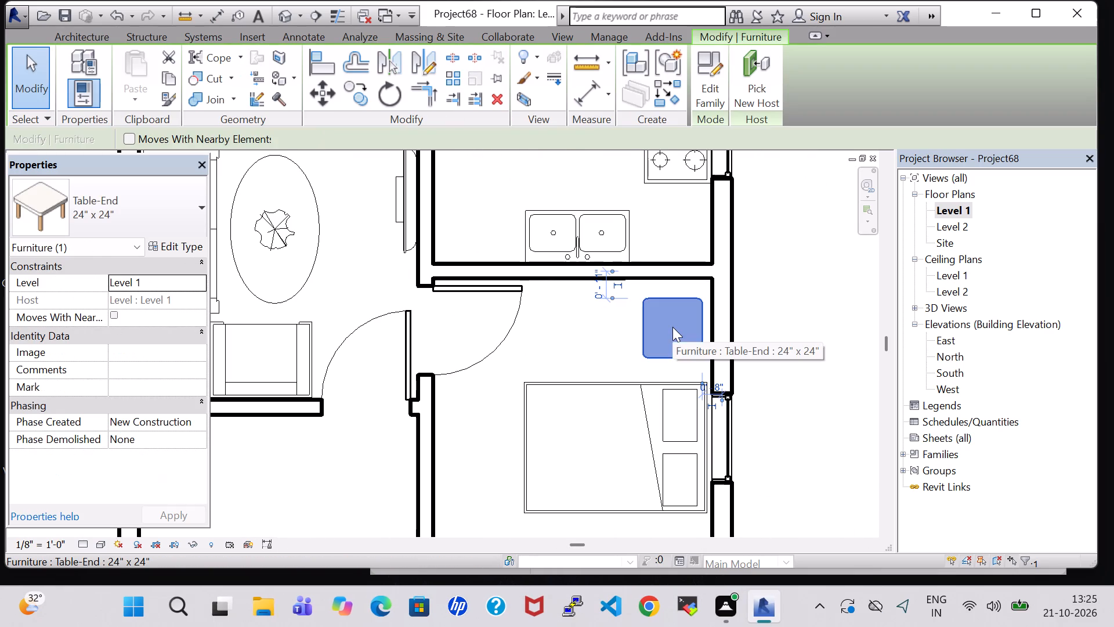
key(Right)
key(Down)
key(Down)
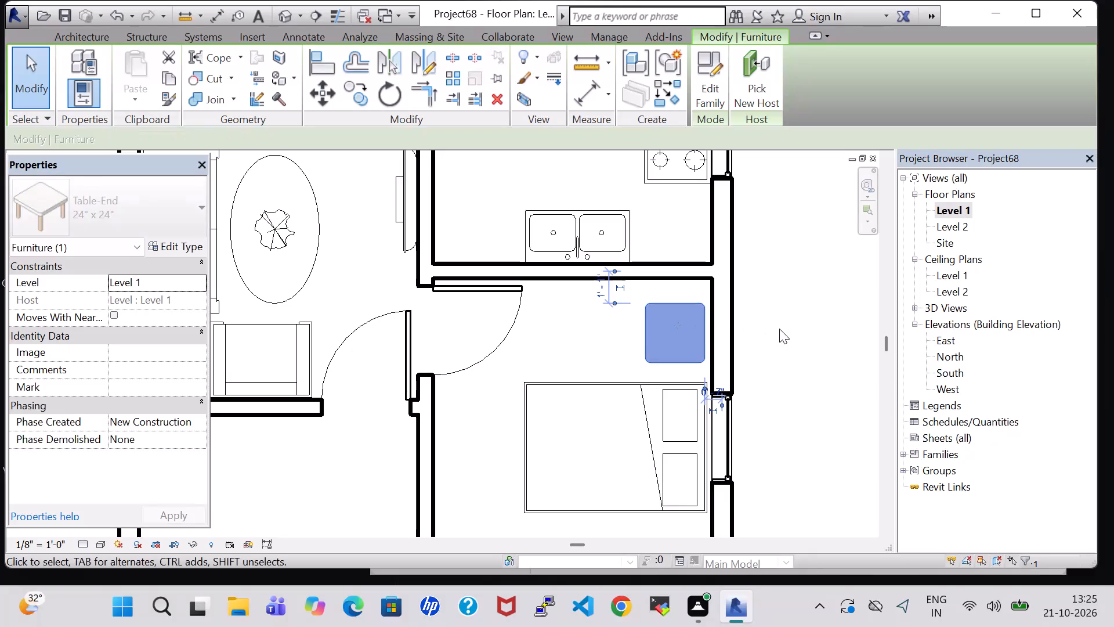
key(Down)
key(Down)
key(Down)
key(Down)
click(779, 329)
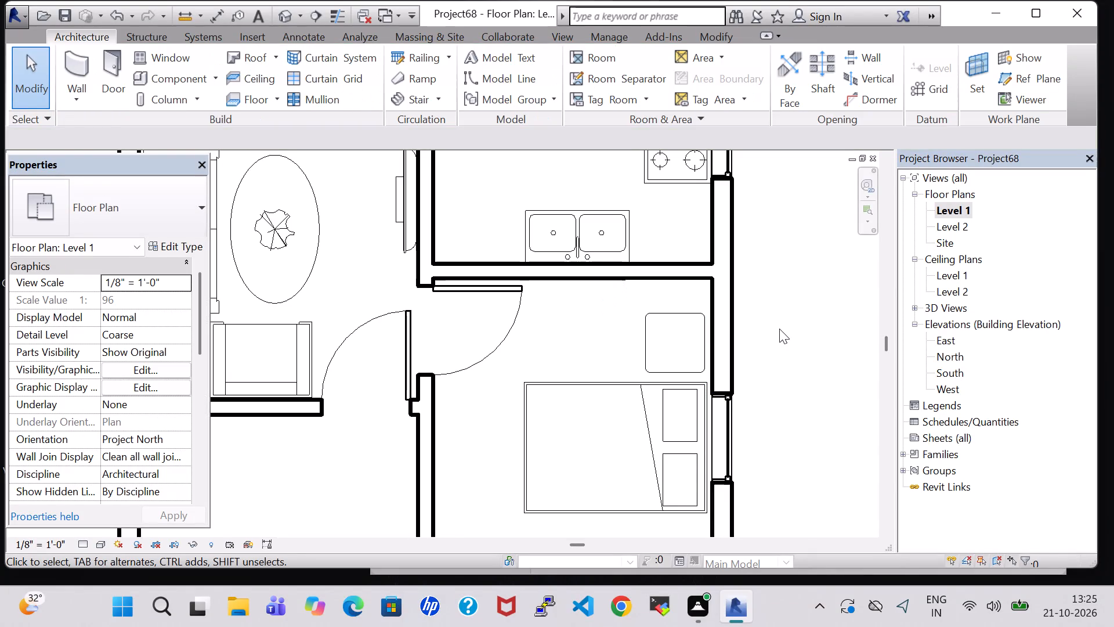
Nudge the end table back toward the wall shared with the kitchen.
scroll(779, 329, down, 4)
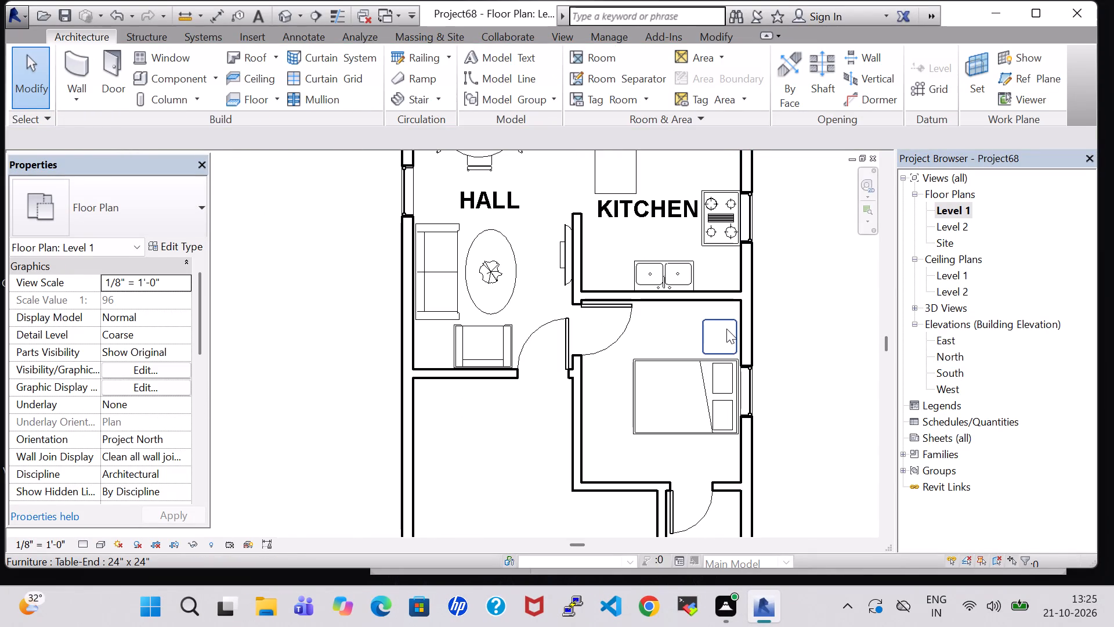
click(725, 329)
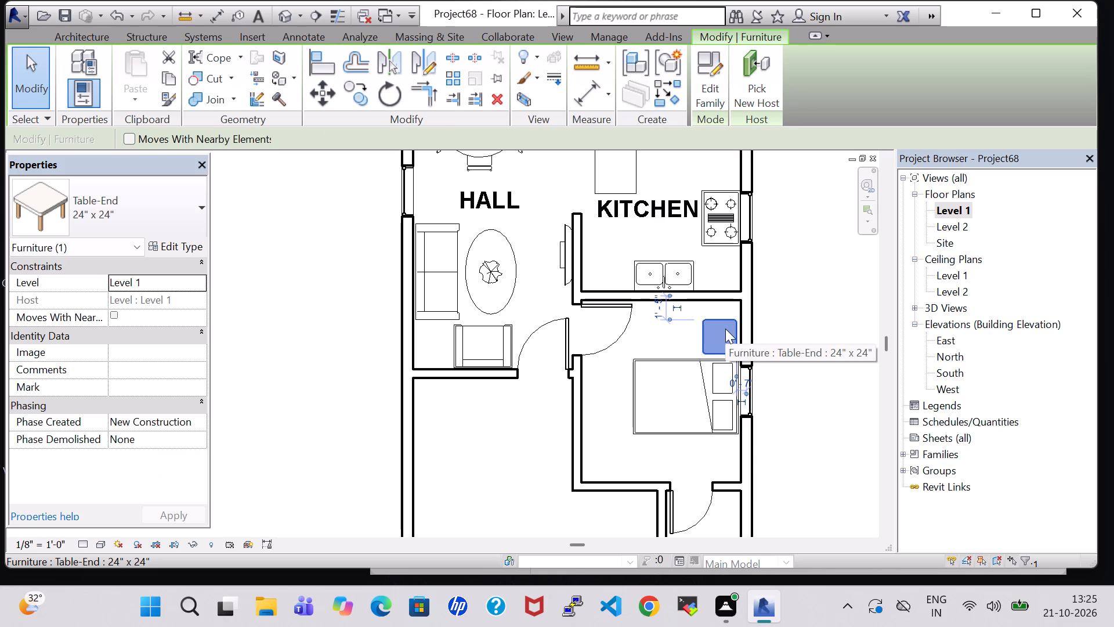
key(Up)
key(Up)
key(Up)
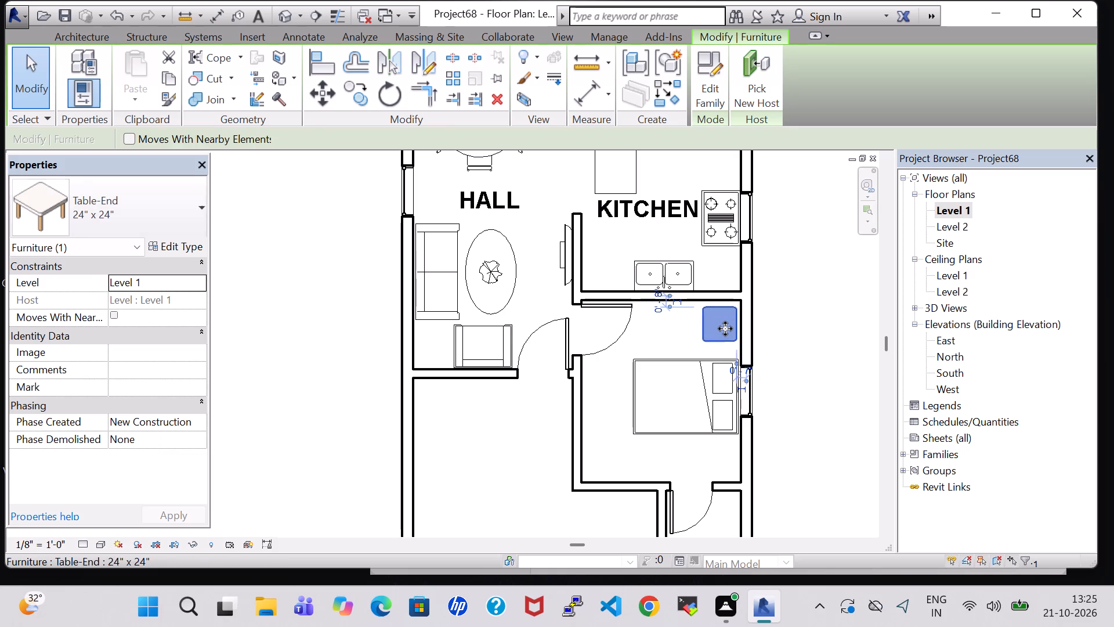
Nudge the new bed toward the end table, about 3'-10" from the wall with the small room's door.
click(717, 361)
key(Up)
key(Up)
key(Up)
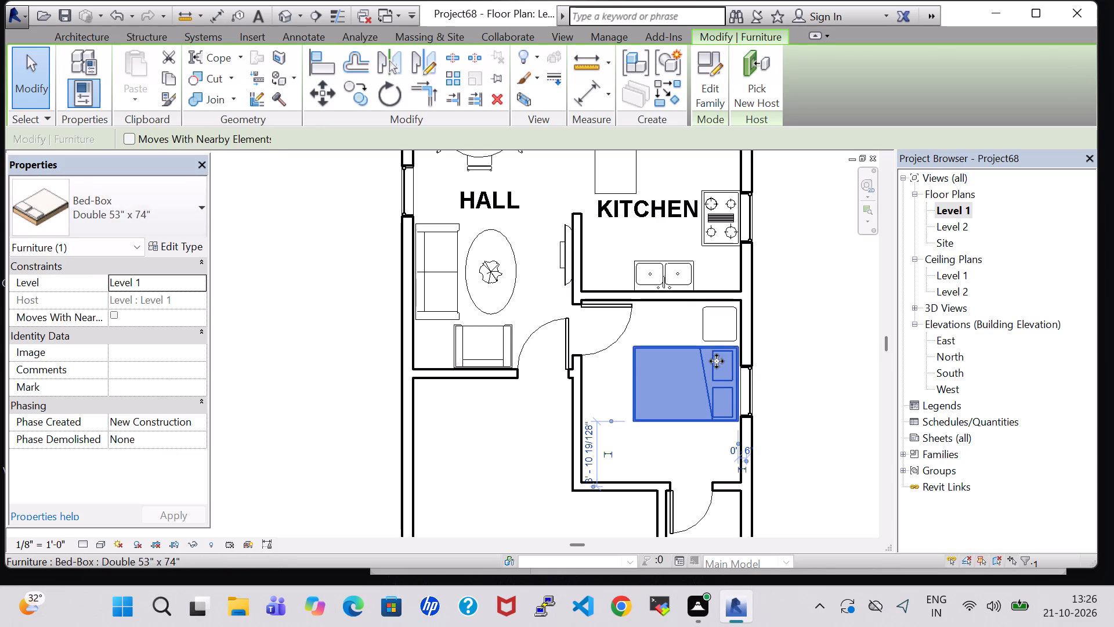
click(801, 374)
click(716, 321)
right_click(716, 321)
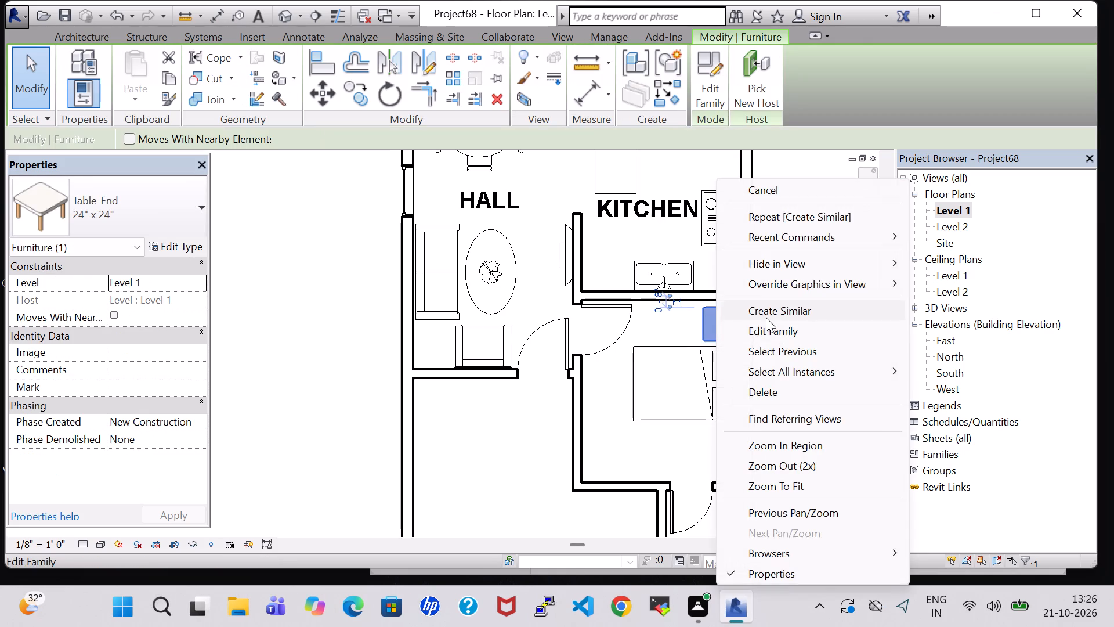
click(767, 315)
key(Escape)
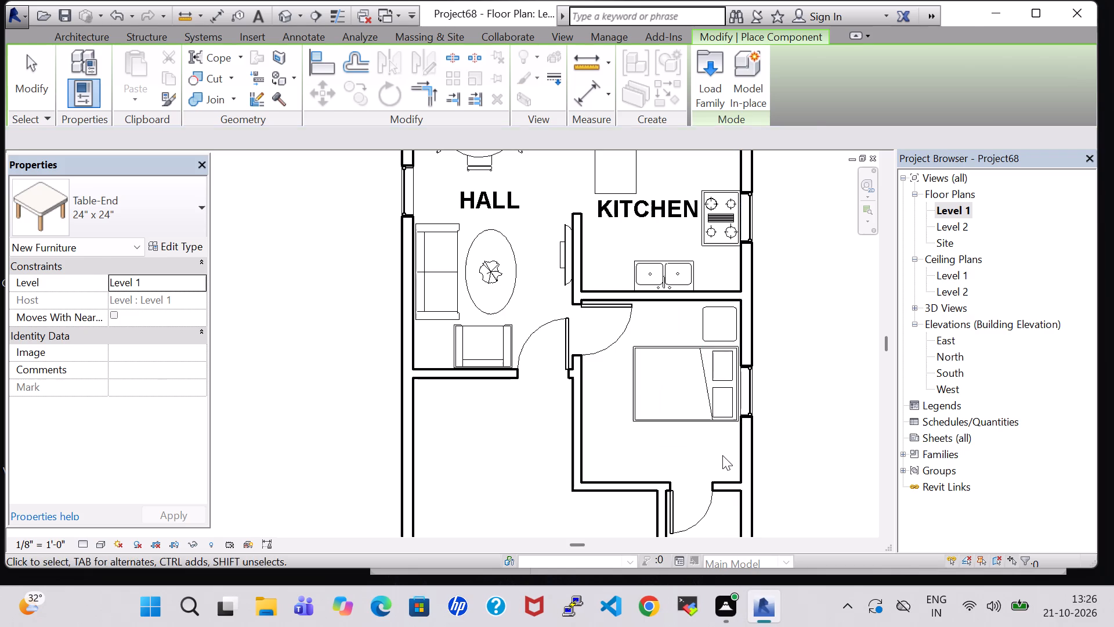
Load the Table-Coffee family and place a 24" x 24" x 24" one beside the bed, opposite and aligned with the end table.
click(190, 81)
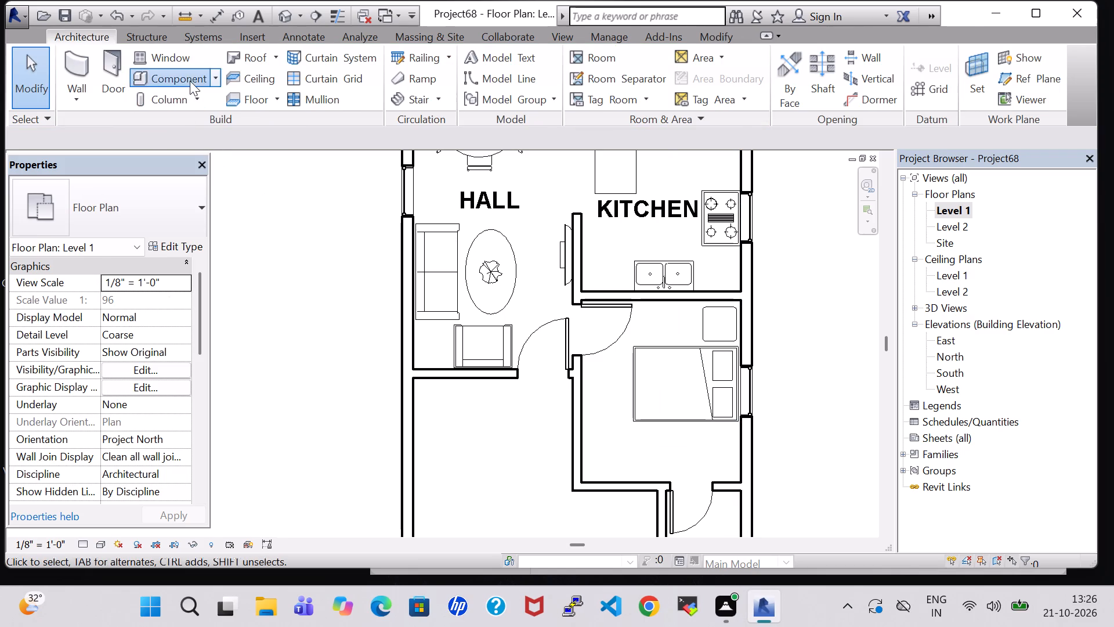
click(708, 83)
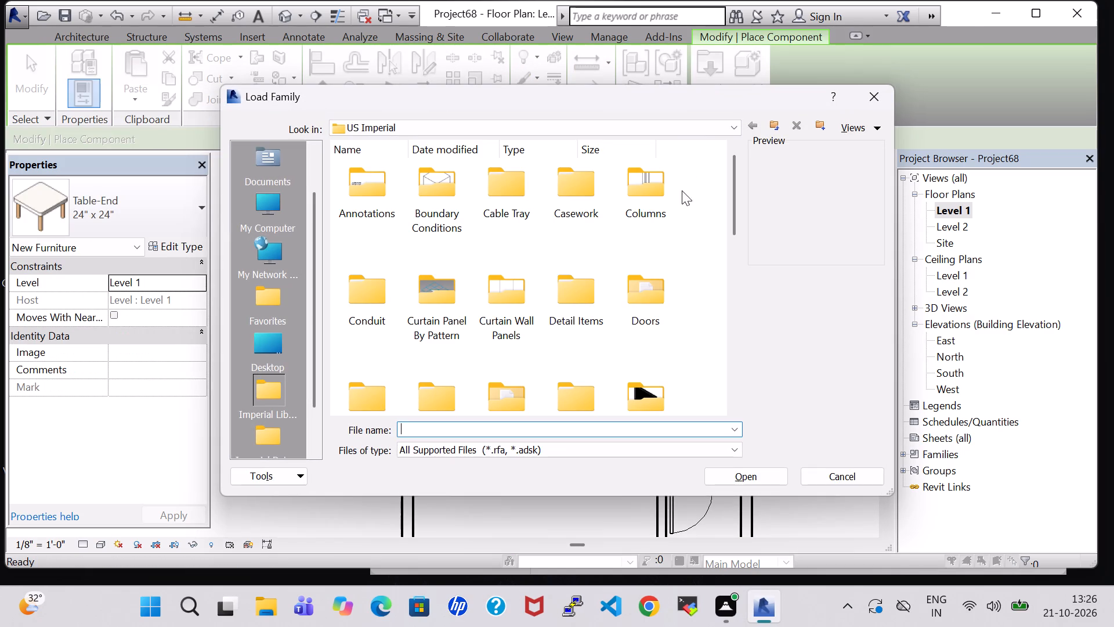
double_click(644, 377)
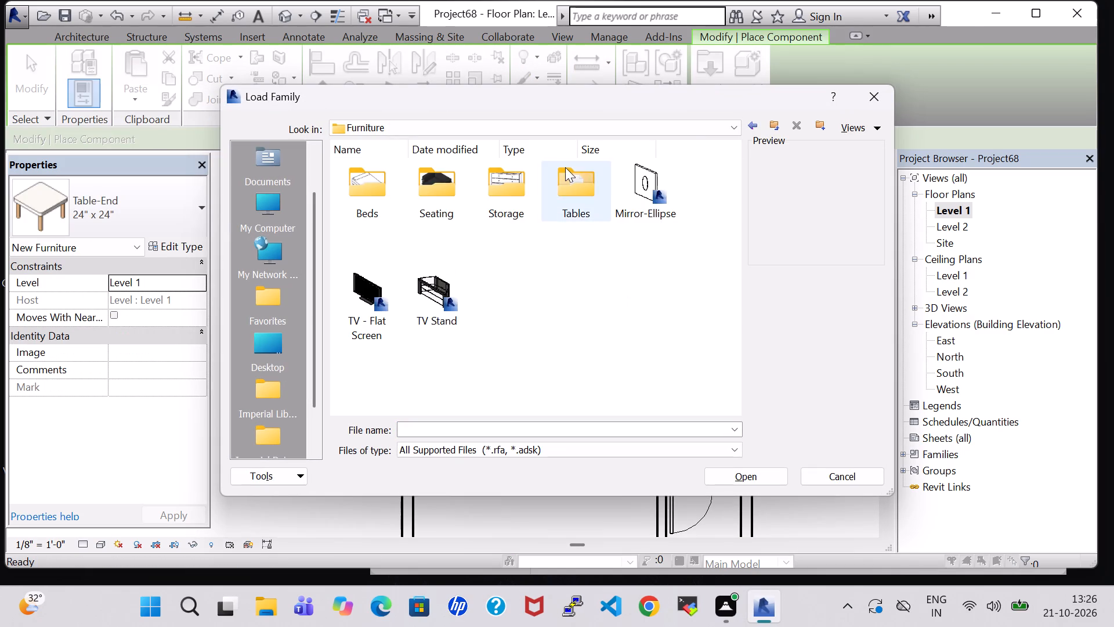
double_click(565, 167)
click(443, 178)
click(732, 475)
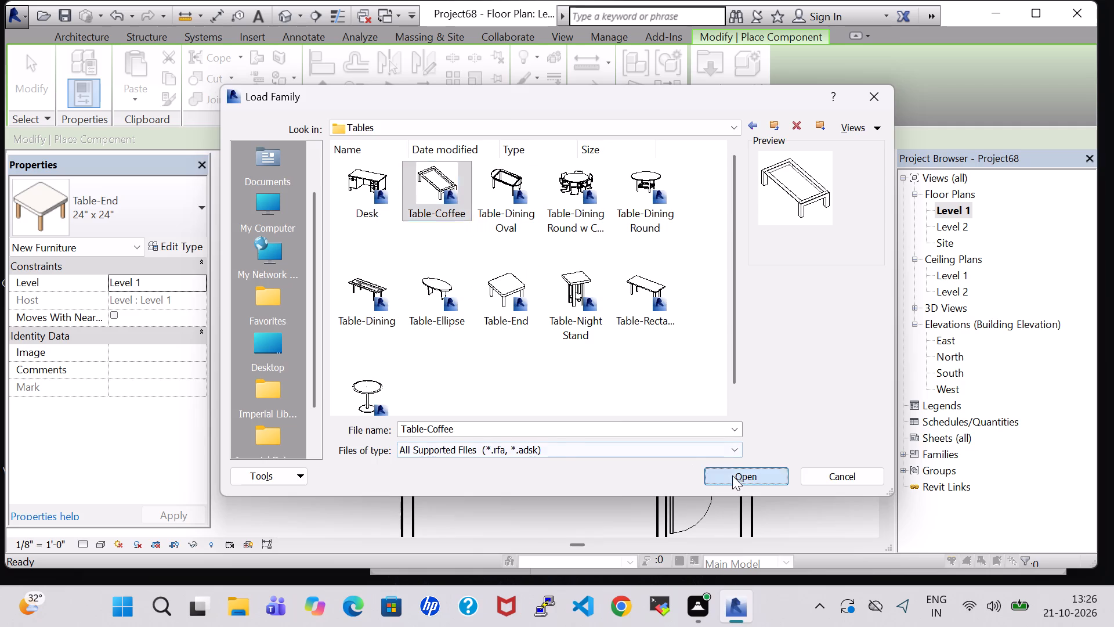
scroll(728, 458, up, 5)
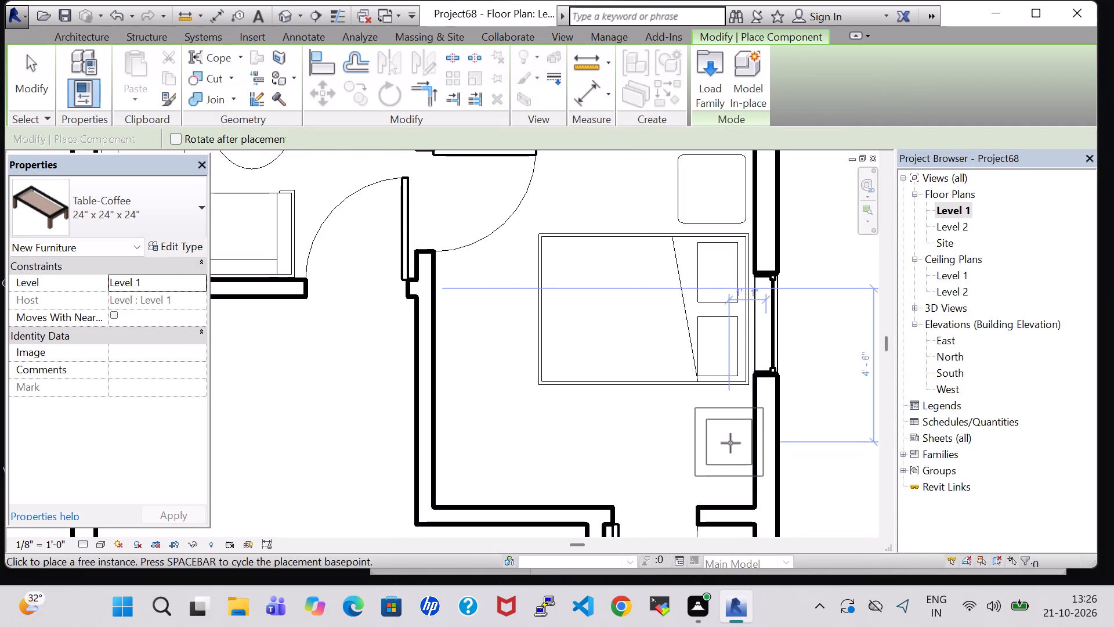
click(715, 430)
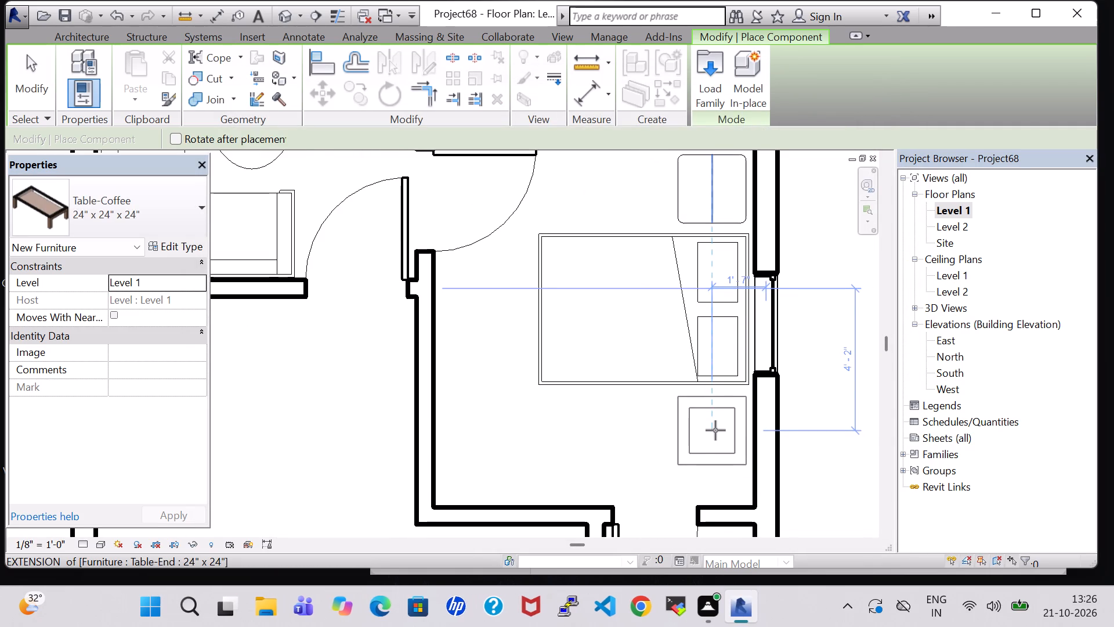
key(Escape)
key(Escape)
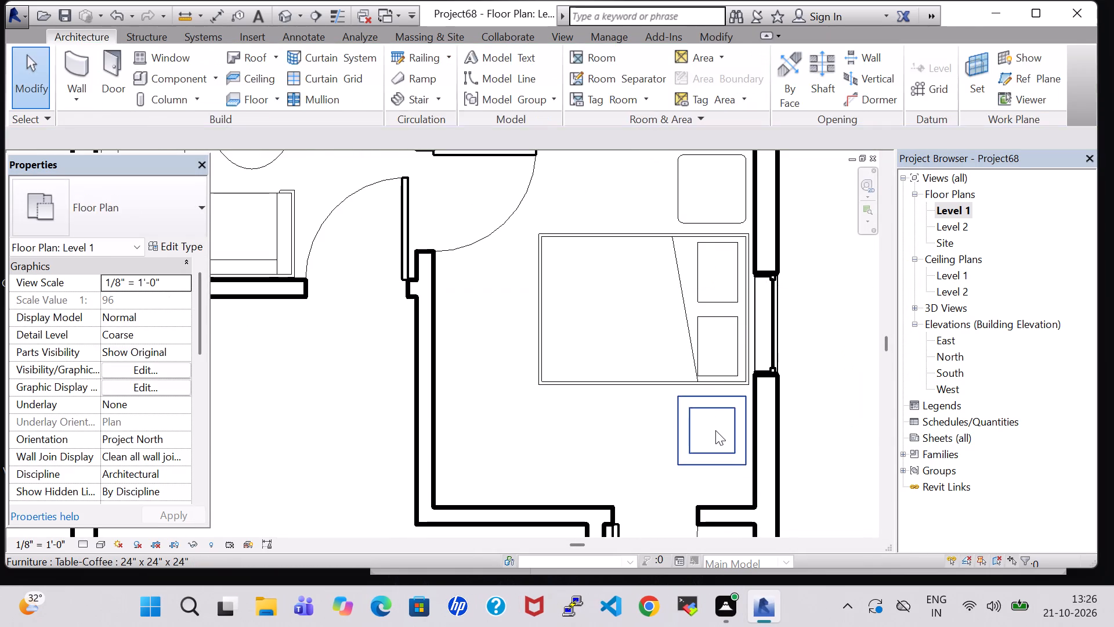
Nudge the new coffee table slightly toward the exterior wall.
click(715, 430)
key(Right)
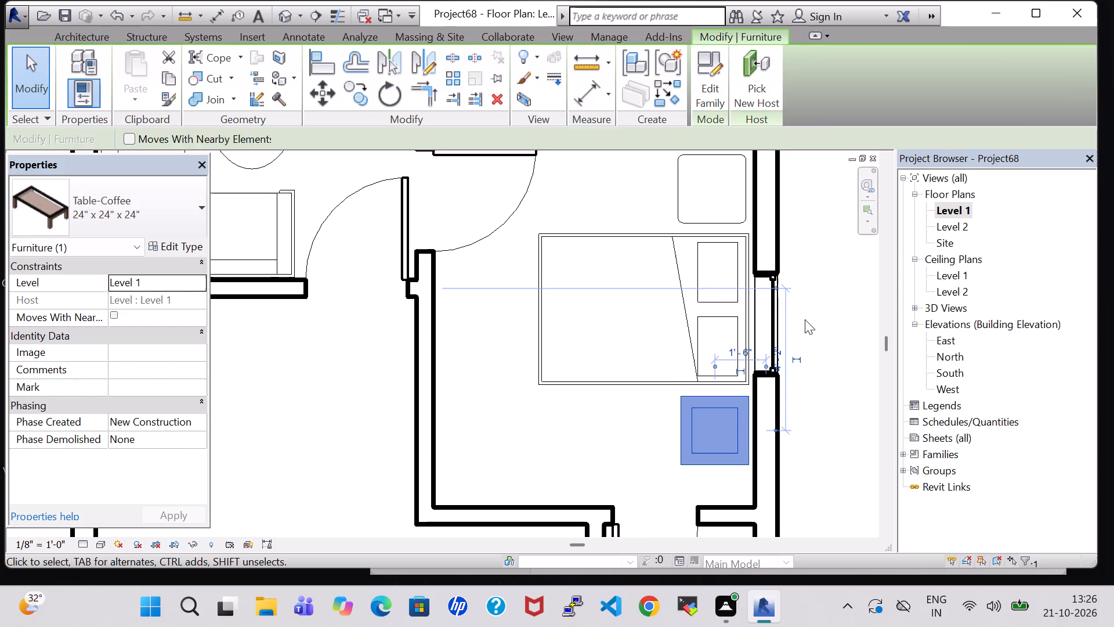
click(805, 319)
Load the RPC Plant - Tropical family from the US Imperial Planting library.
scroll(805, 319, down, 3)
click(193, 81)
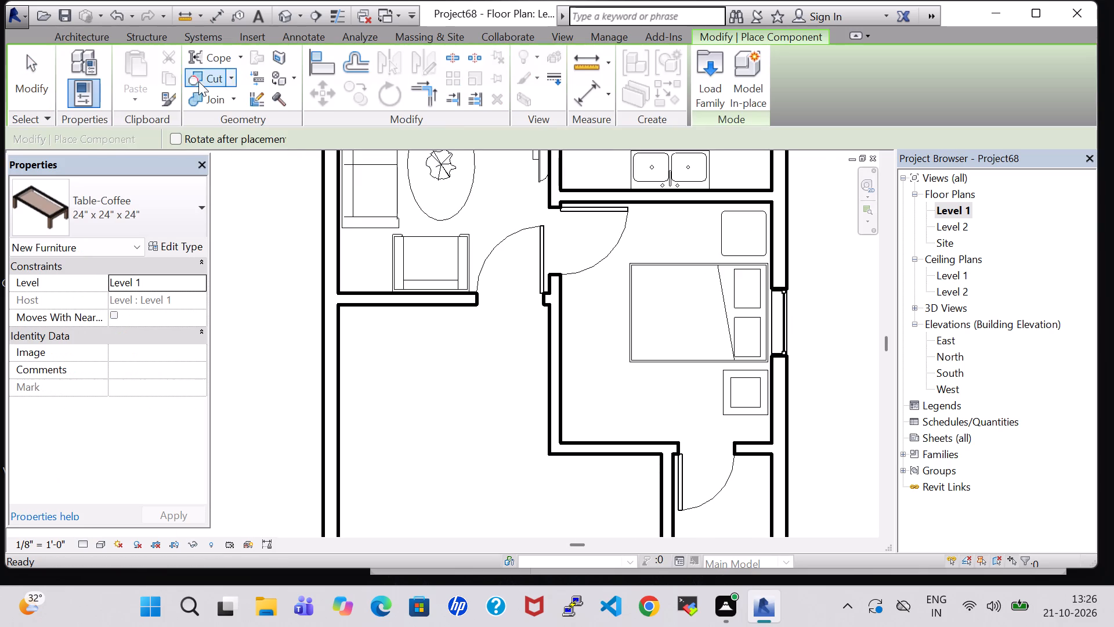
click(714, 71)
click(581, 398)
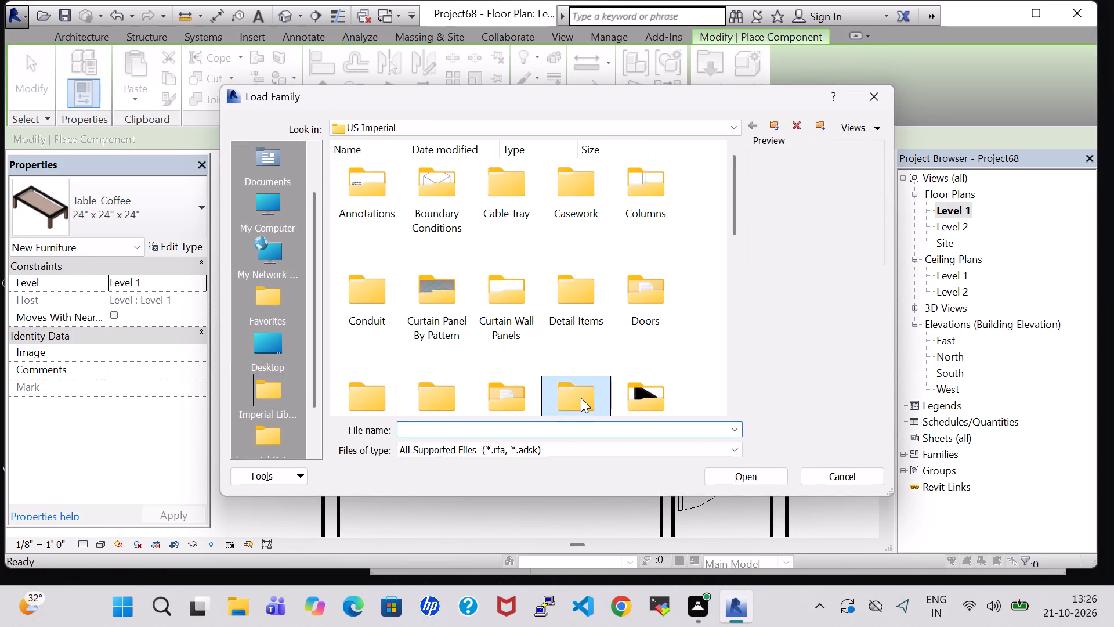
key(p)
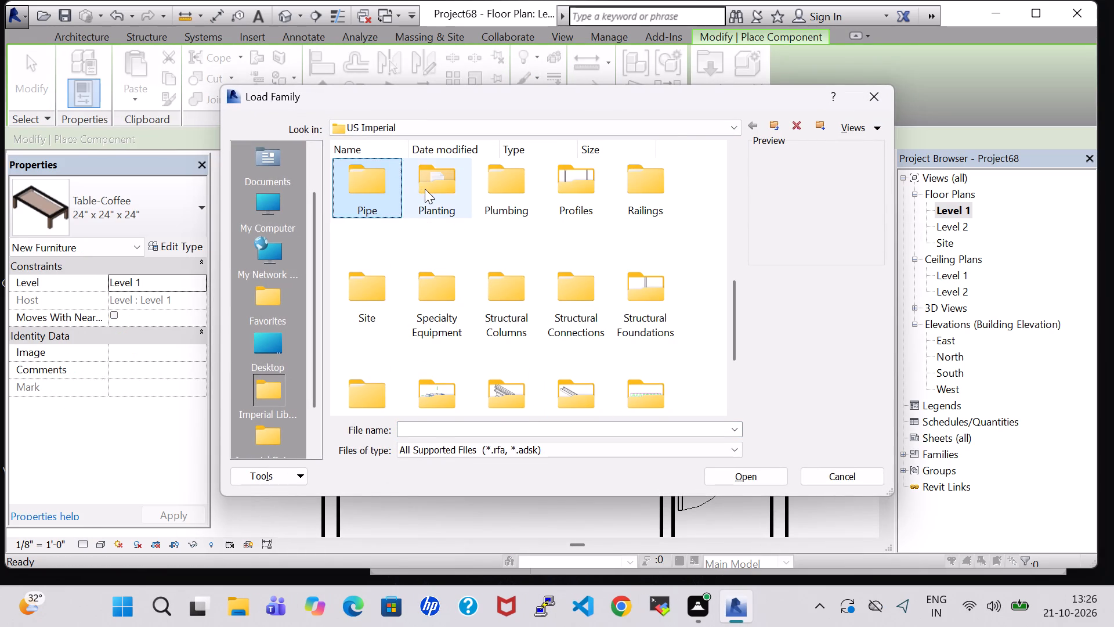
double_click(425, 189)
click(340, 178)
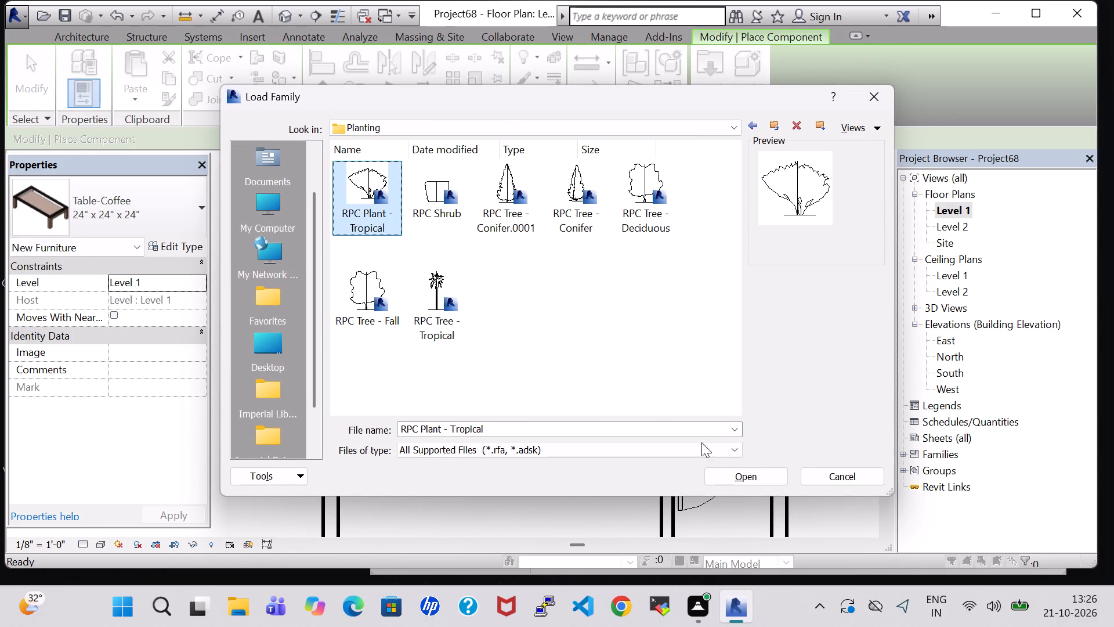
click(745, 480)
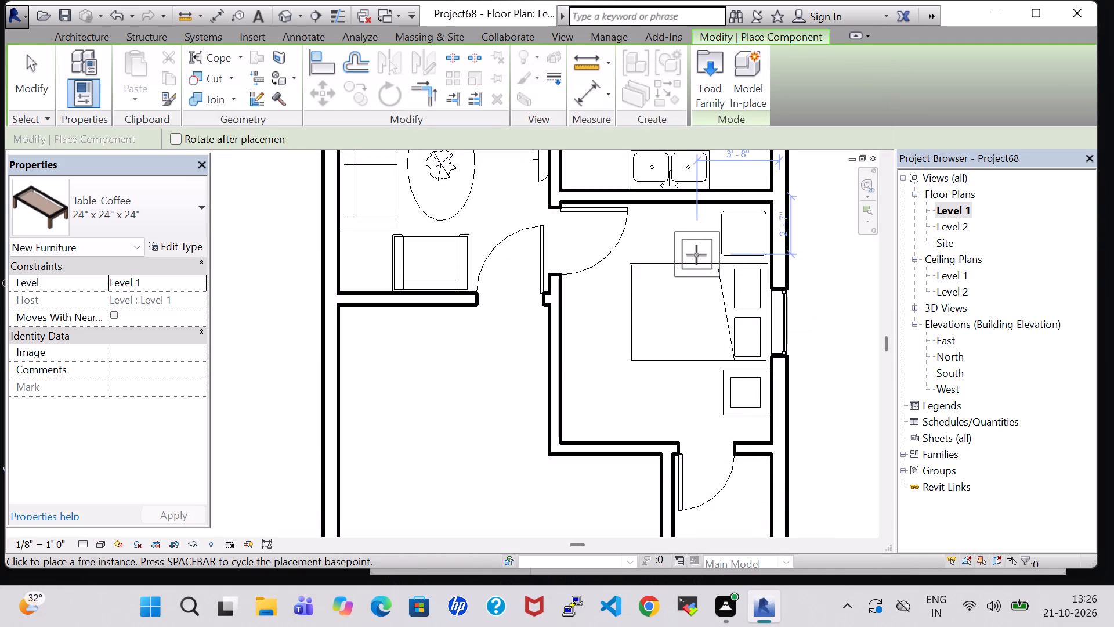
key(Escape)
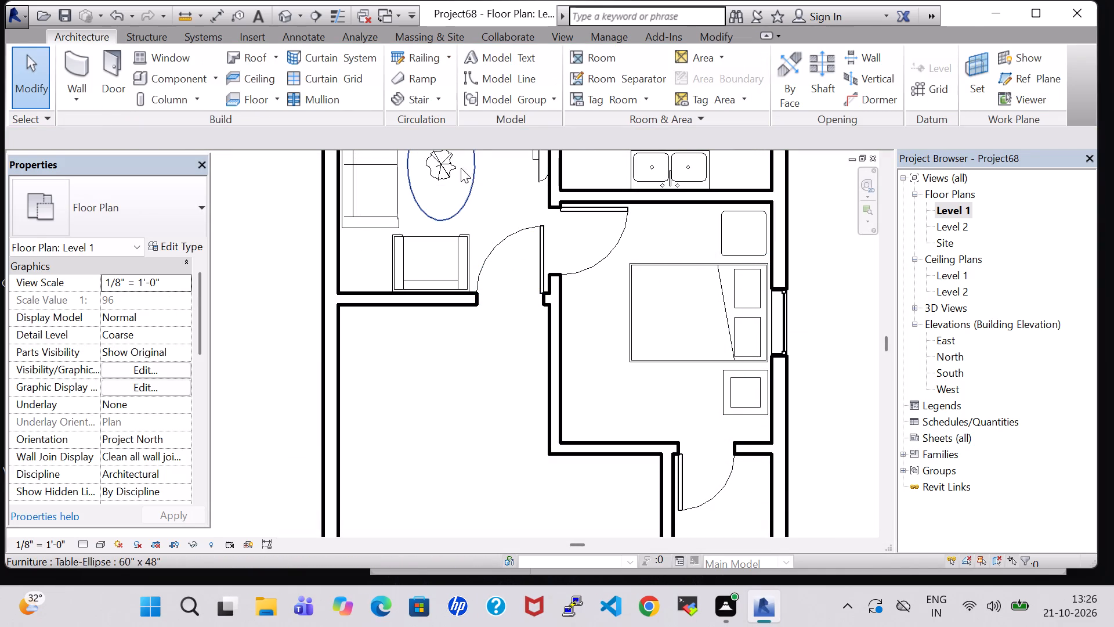
Create a plant similar to the Agave - 1.5' on the hall's oval table, on the edge of the bedroom's end table.
click(444, 163)
right_click(444, 163)
click(544, 311)
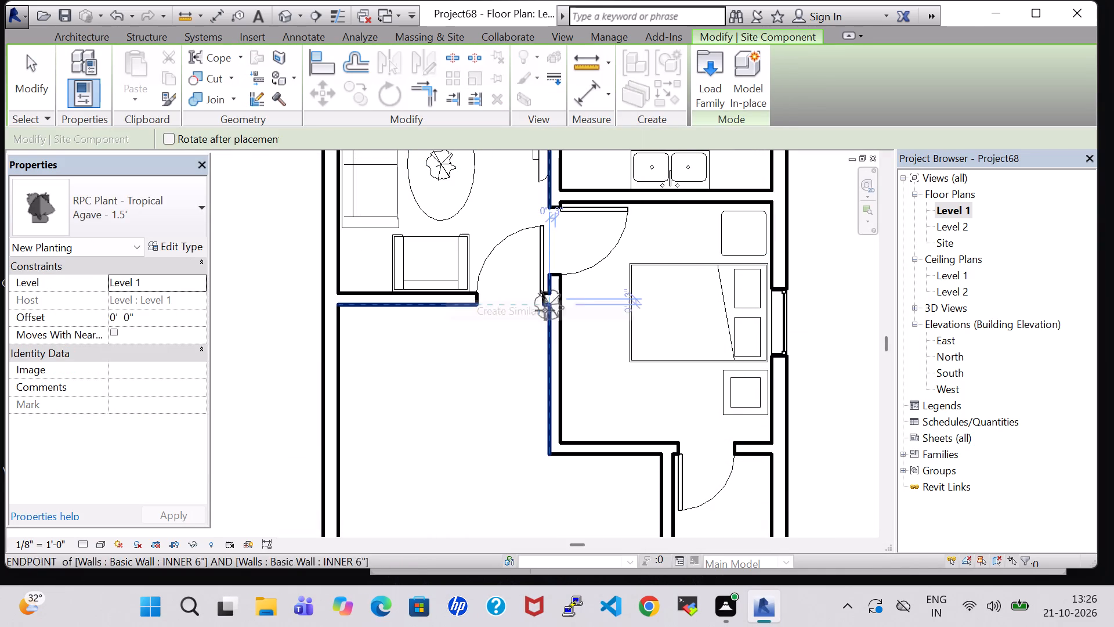
scroll(675, 258, up, 6)
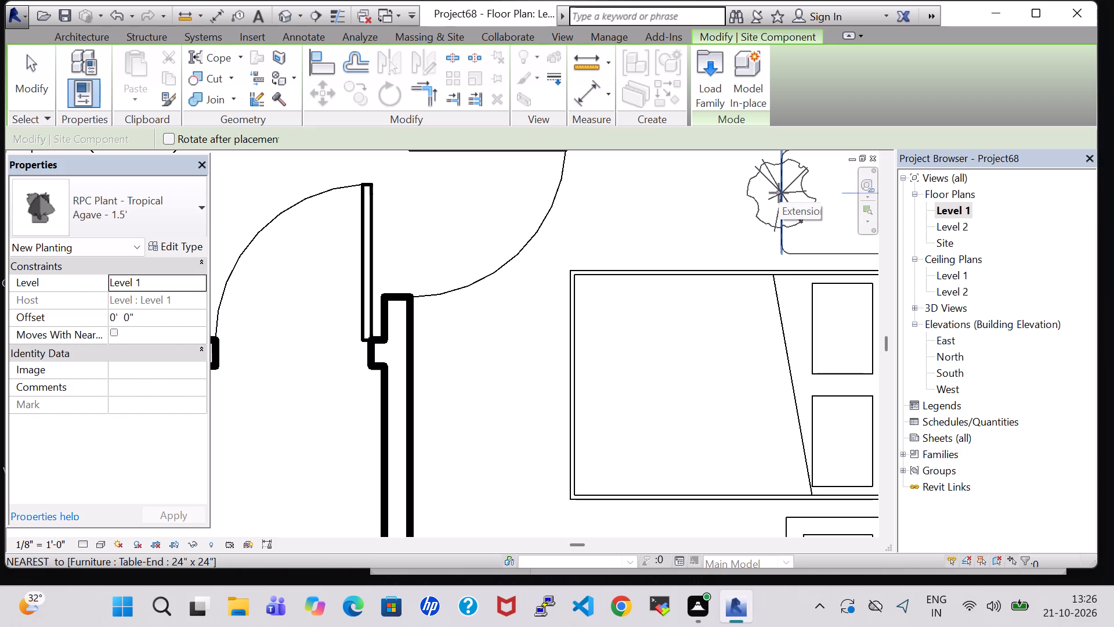
click(779, 193)
key(Escape)
key(Escape)
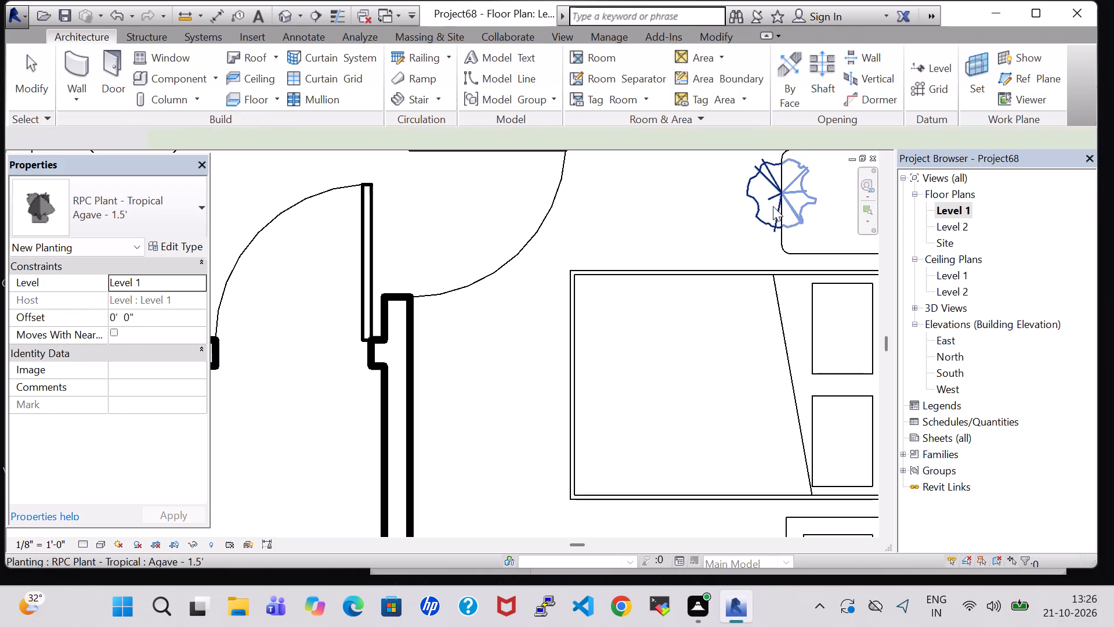
Set the new Agave plant's offset from Level 1 to 2' 0".
click(746, 198)
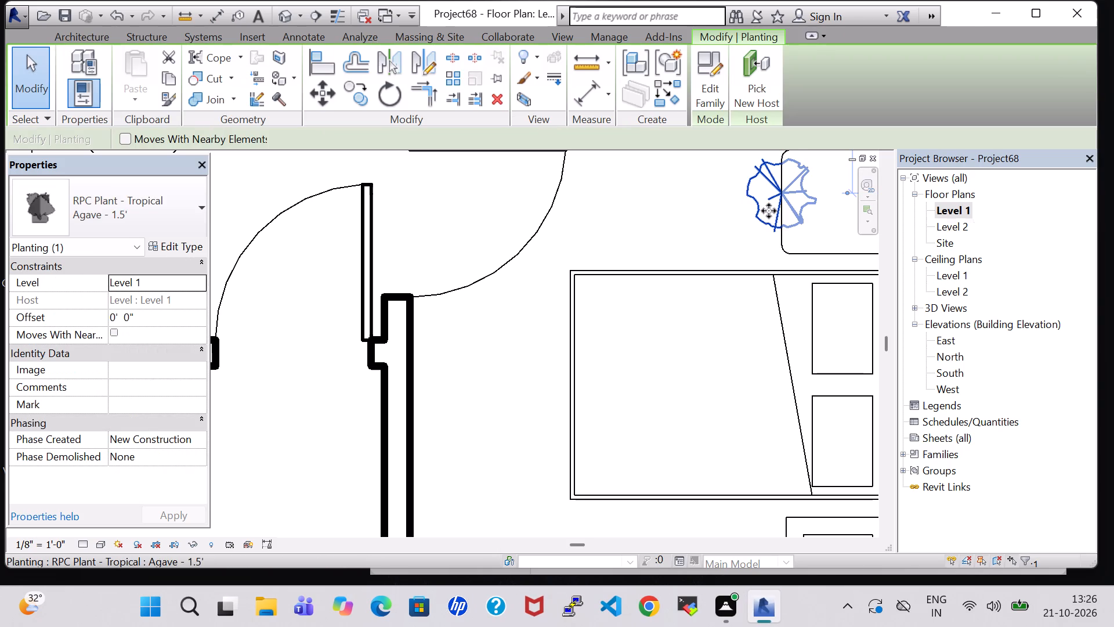
click(769, 211)
click(725, 212)
click(752, 208)
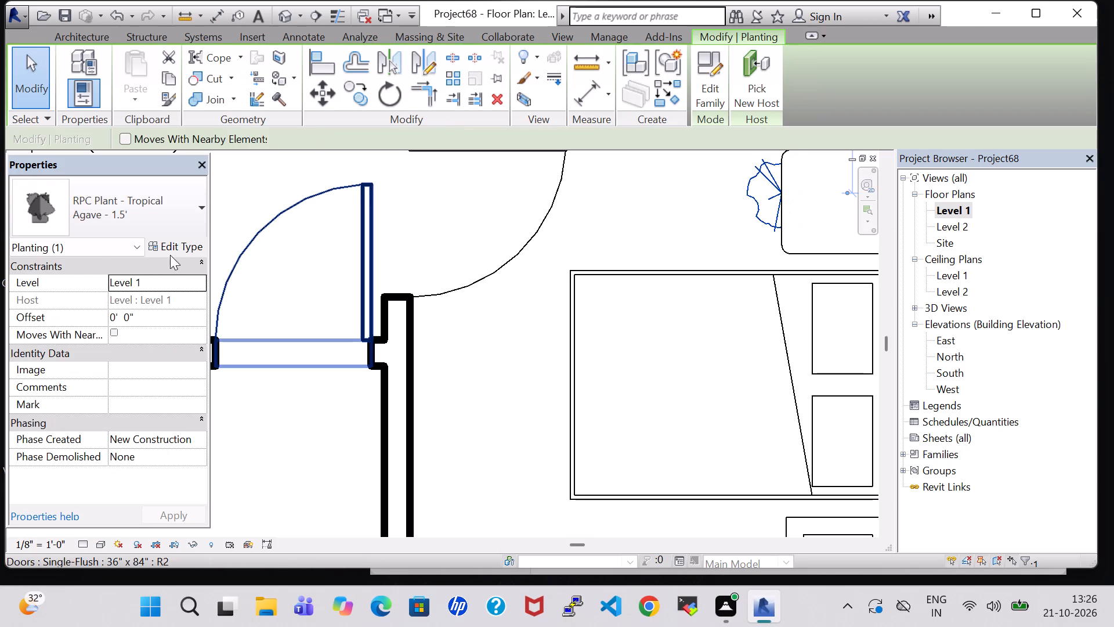
click(116, 317)
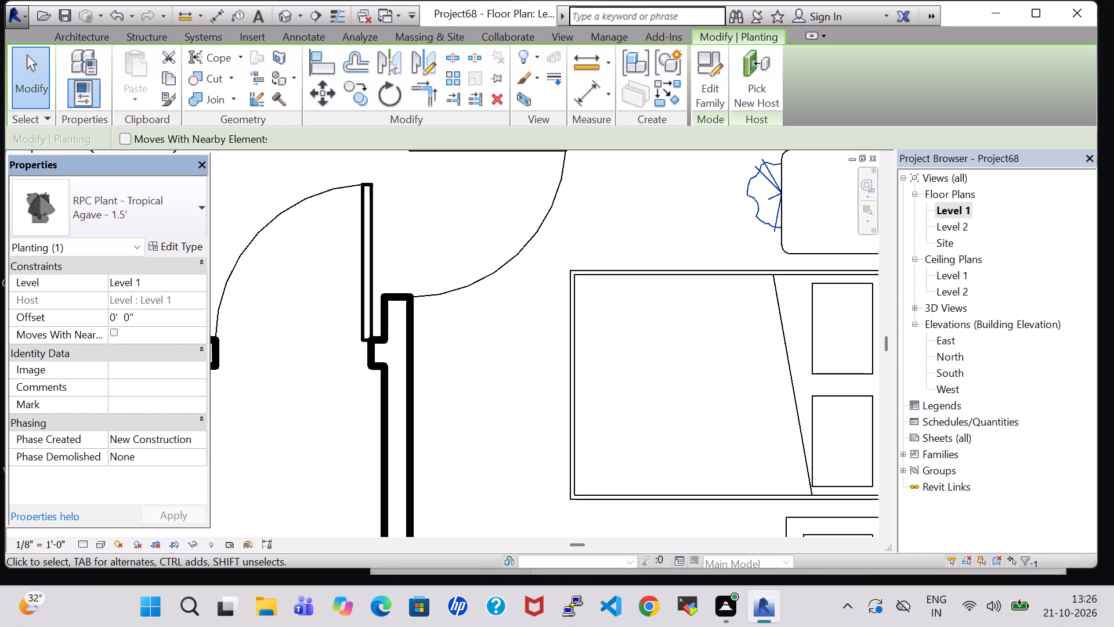
key(BackSpace)
key(2)
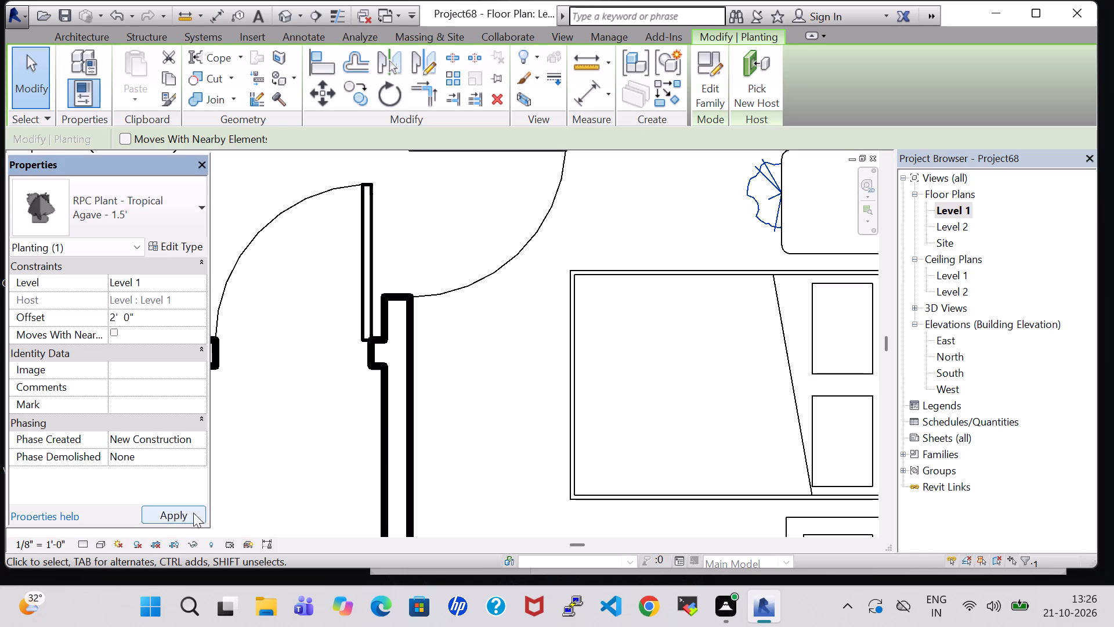
click(193, 513)
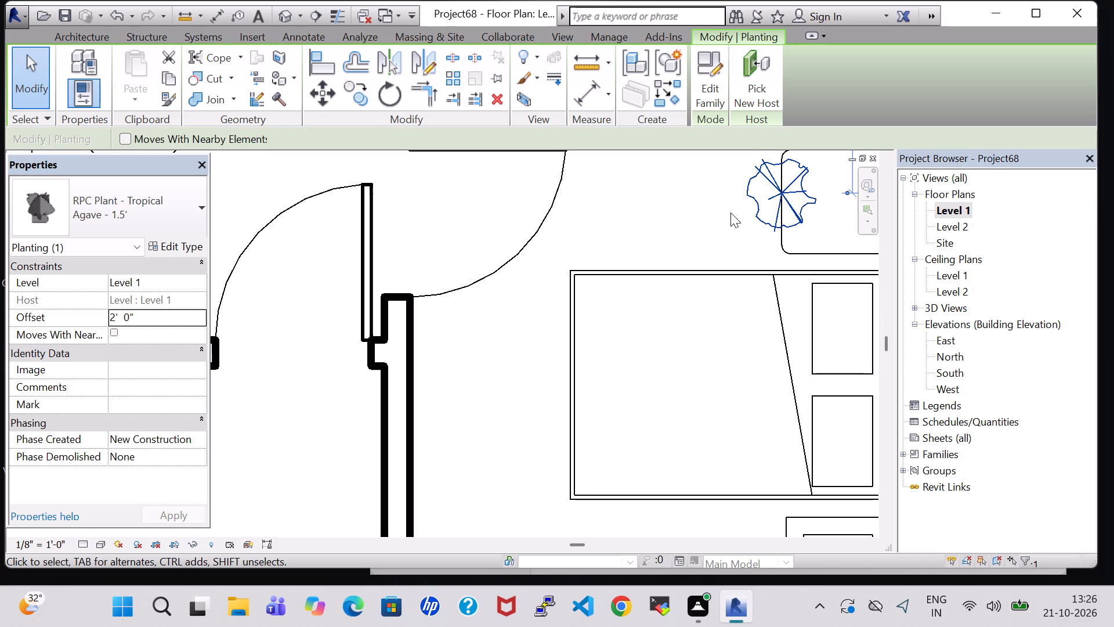
Nudge the Agave plant toward the exterior wall and slightly toward the bed so it sits centred on the end table.
key(Right)
key(Right)
key(Right)
key(Right)
key(Right)
key(Right)
key(Right)
key(Right)
key(Right)
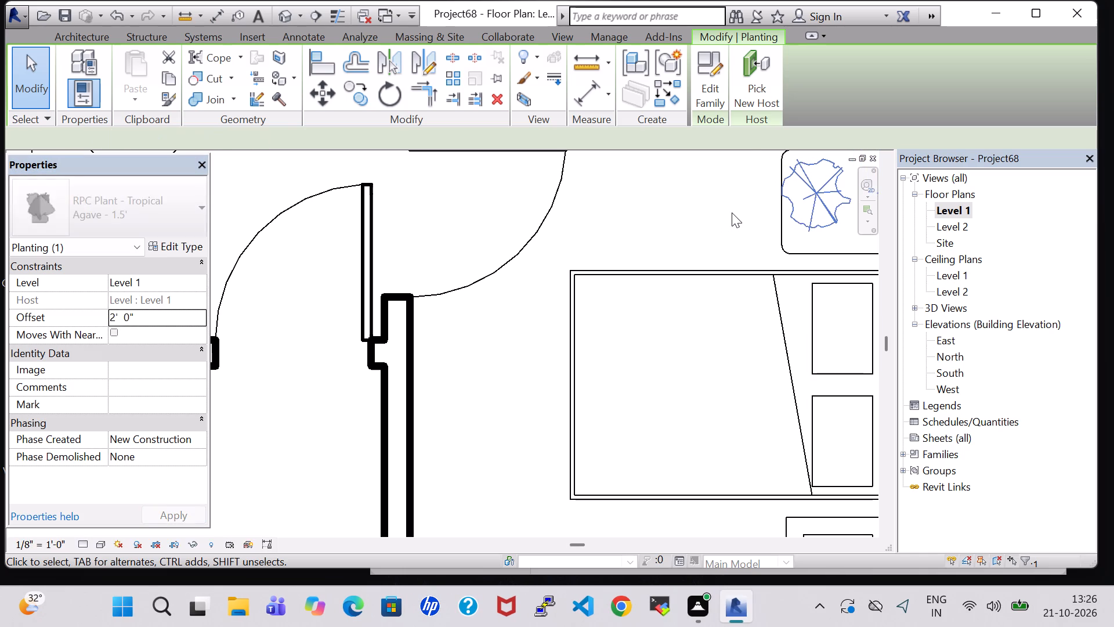
key(Right)
key(Right)
key(Right)
scroll(732, 212, down, 3)
key(Right)
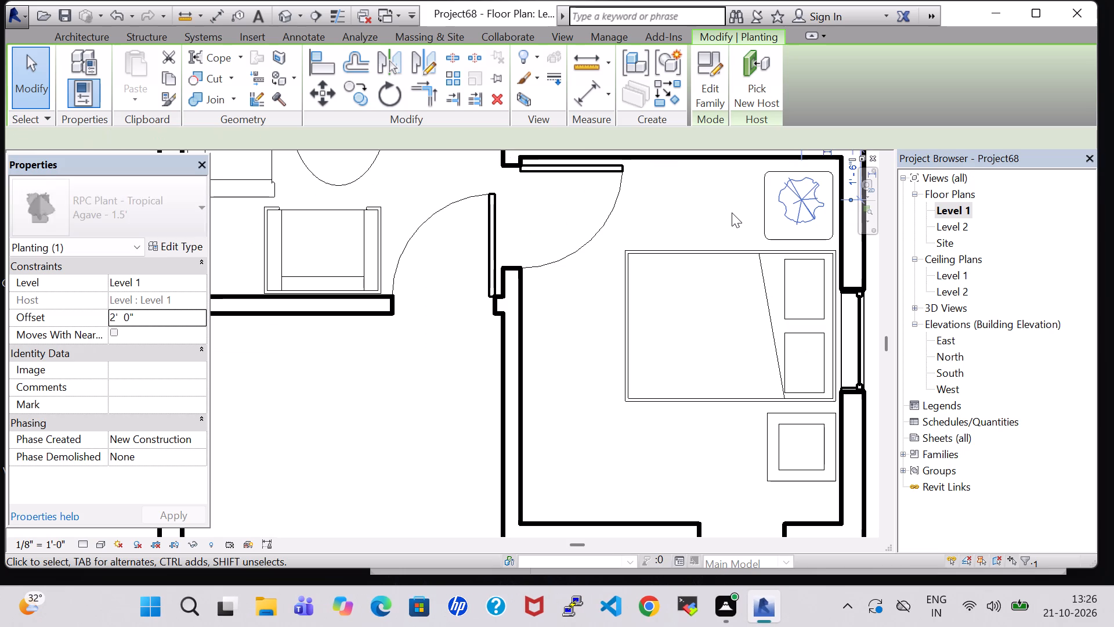
key(Down)
click(736, 211)
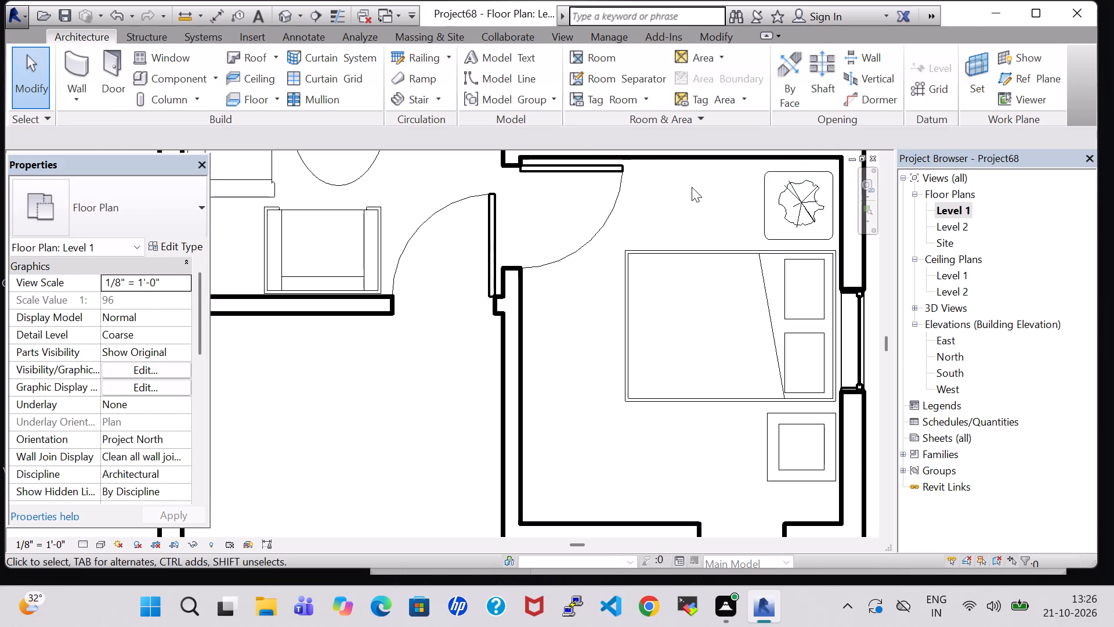
Examine the furnished rooms in the 3D view from several angles, including the plant on the bedroom's end table.
click(284, 19)
scroll(463, 272, down, 2)
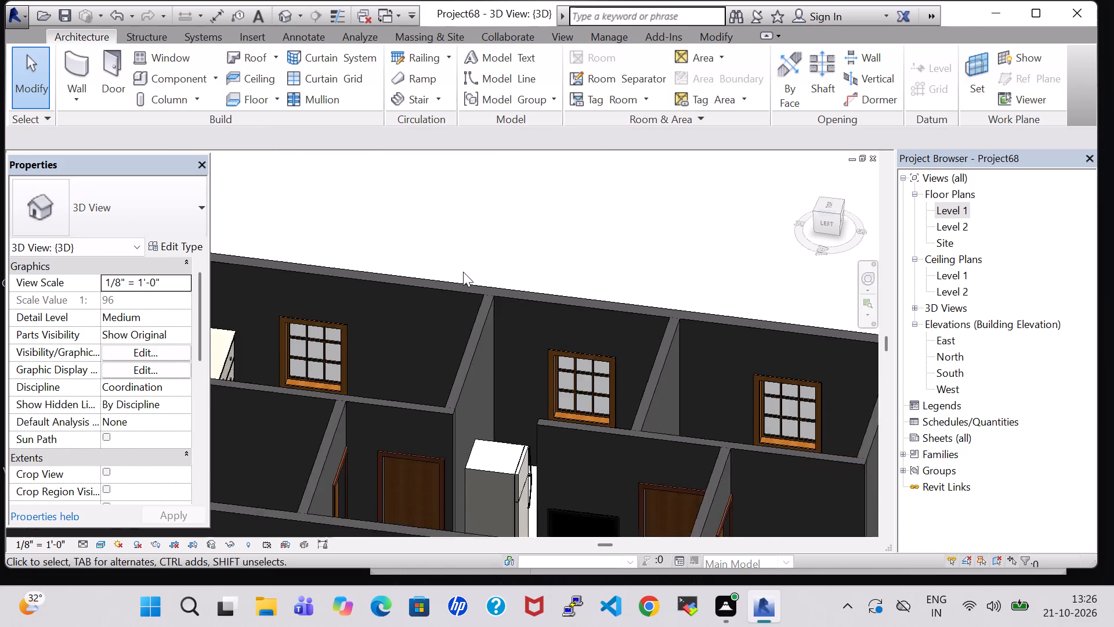
scroll(463, 272, down, 5)
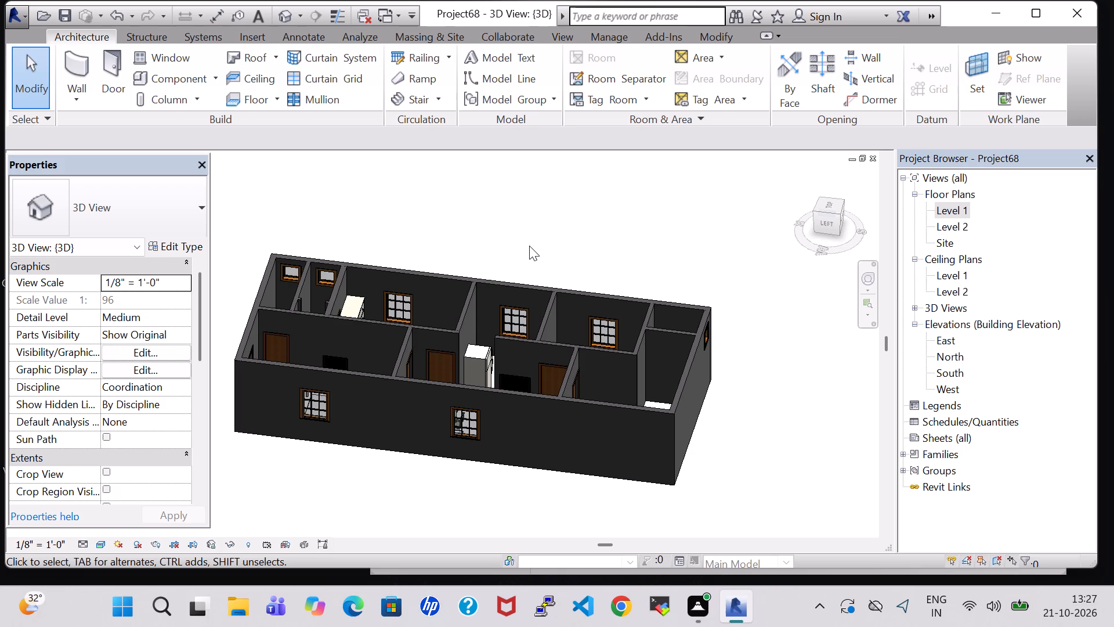
middle_drag(572, 243, 551, 244)
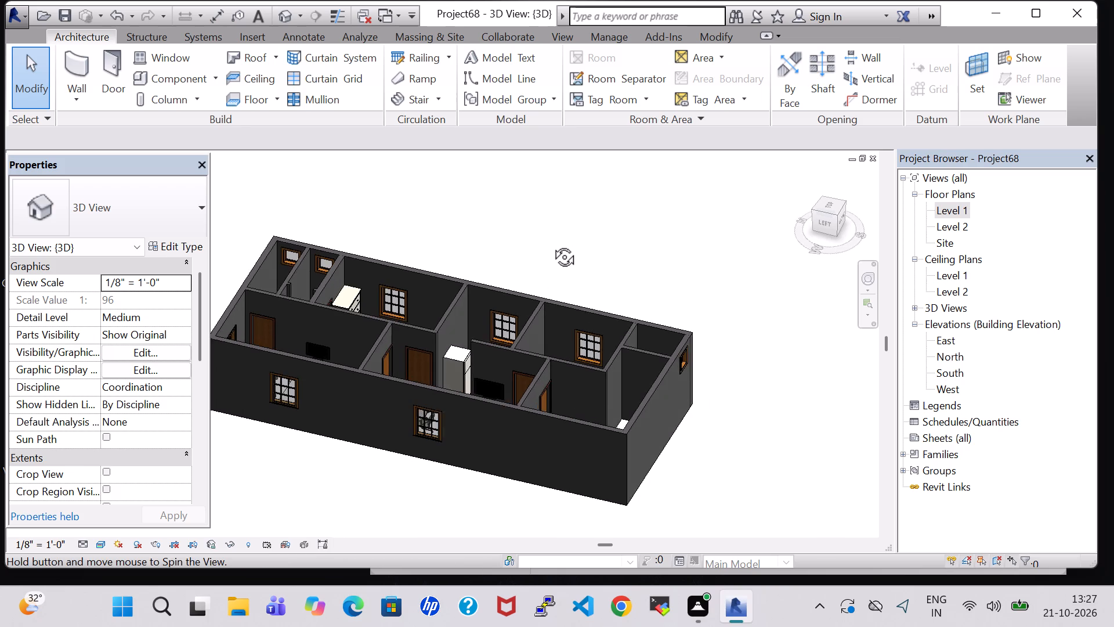
middle_drag(551, 244, 525, 366)
scroll(525, 366, up, 5)
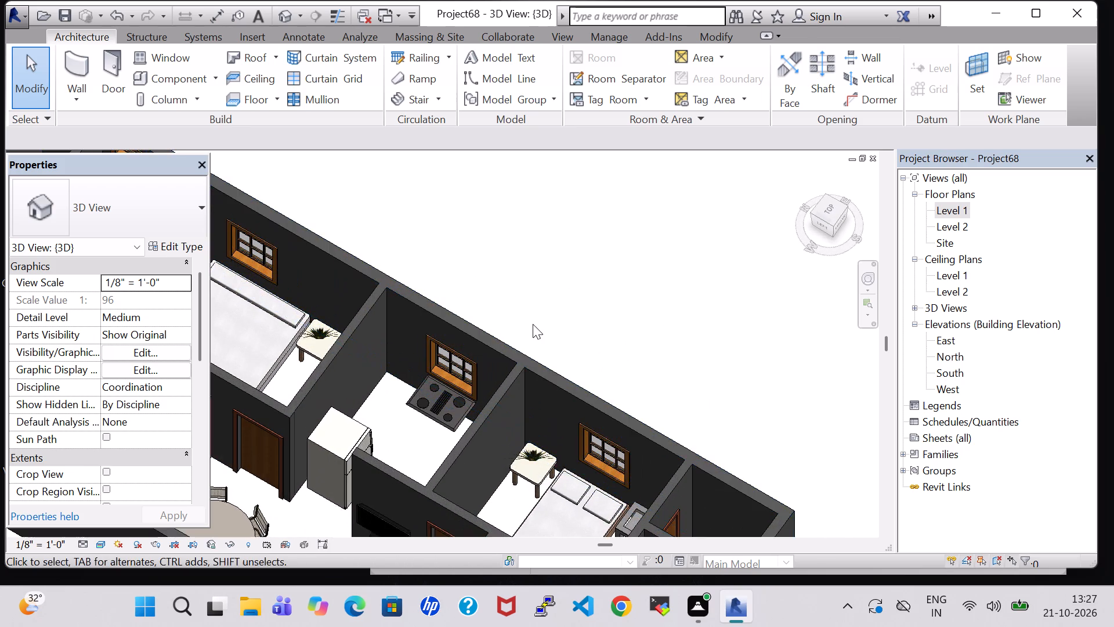
shift+middle_drag(536, 323, 463, 326)
middle_drag(462, 326, 574, 292)
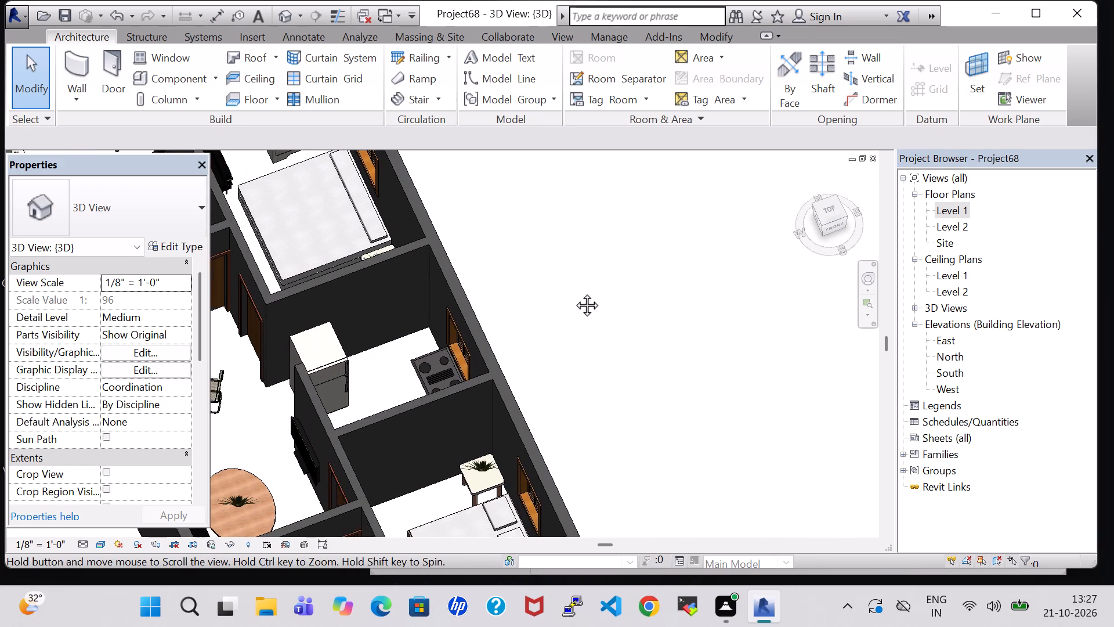
middle_drag(549, 305, 493, 308)
shift+middle_drag(487, 307, 489, 406)
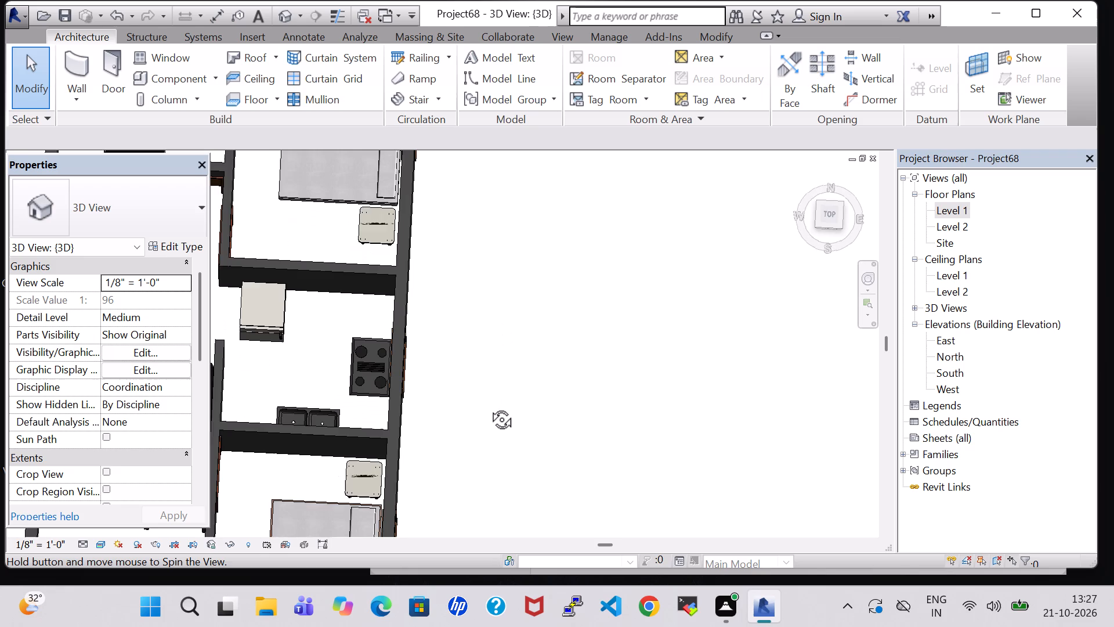
shift+middle_drag(489, 406, 646, 239)
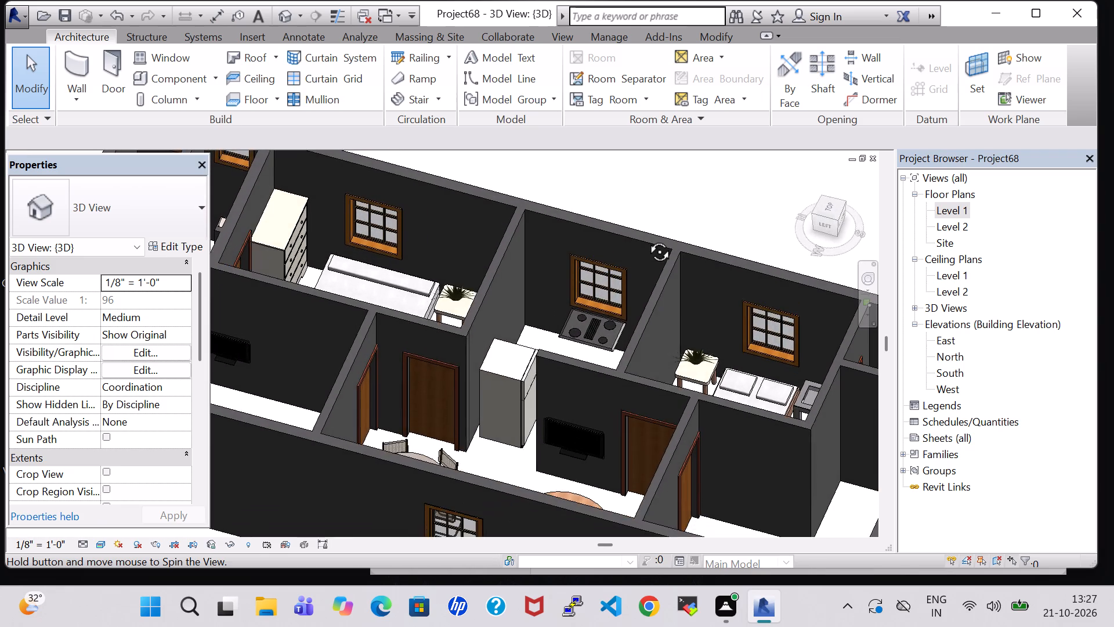
shift+middle_drag(646, 239, 650, 230)
Return to the Level 1 floor plan around the new bedroom and the unfurnished rooms.
double_click(960, 207)
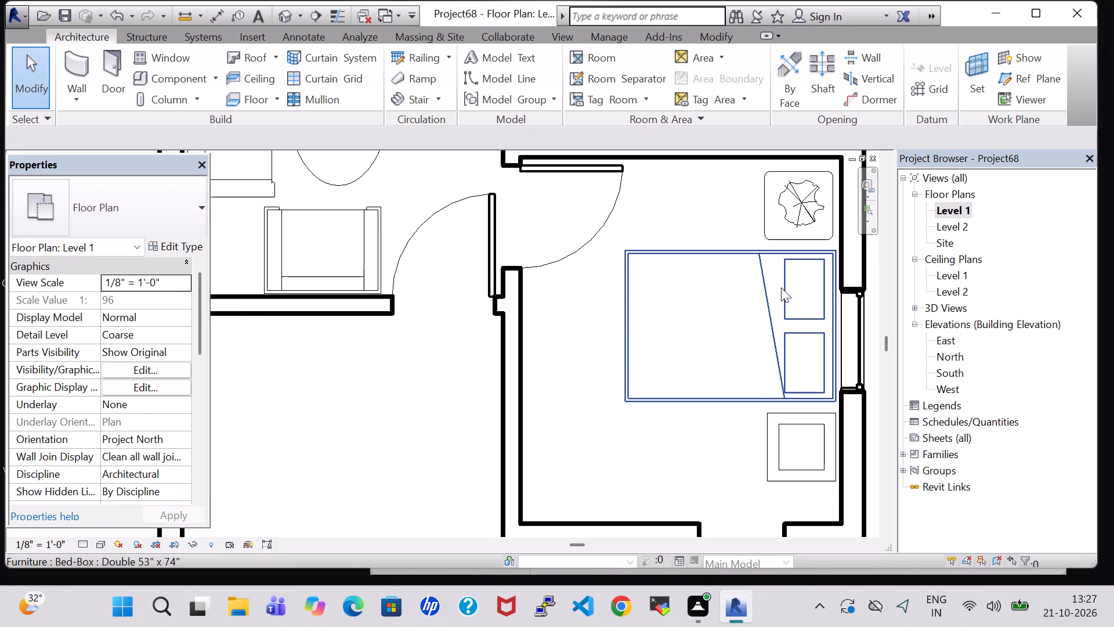
scroll(781, 287, down, 5)
click(858, 334)
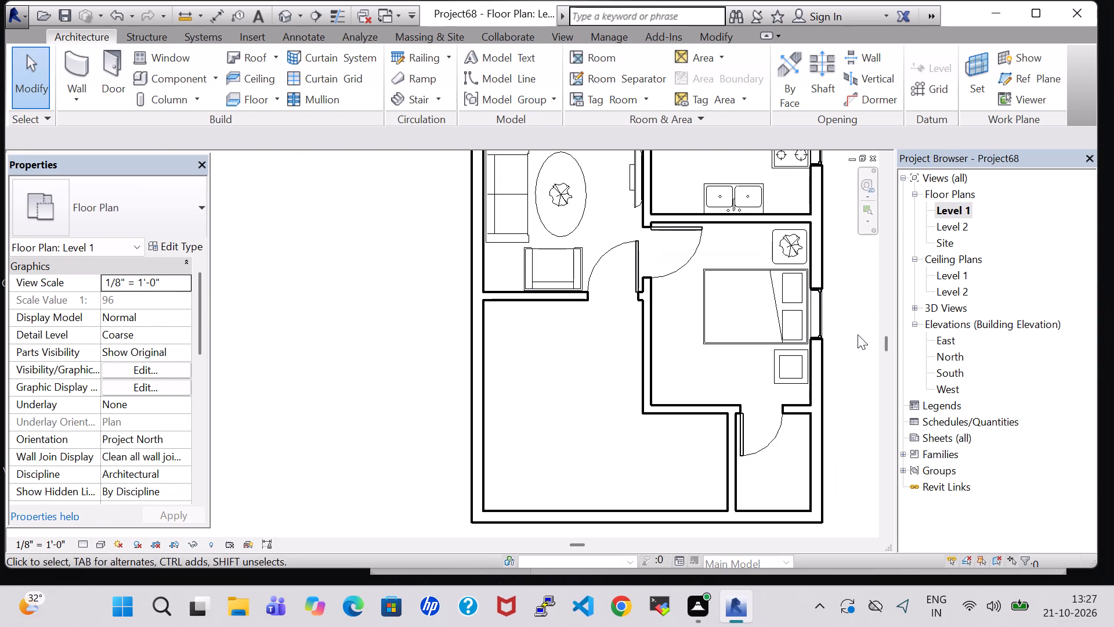
scroll(850, 336, down, 2)
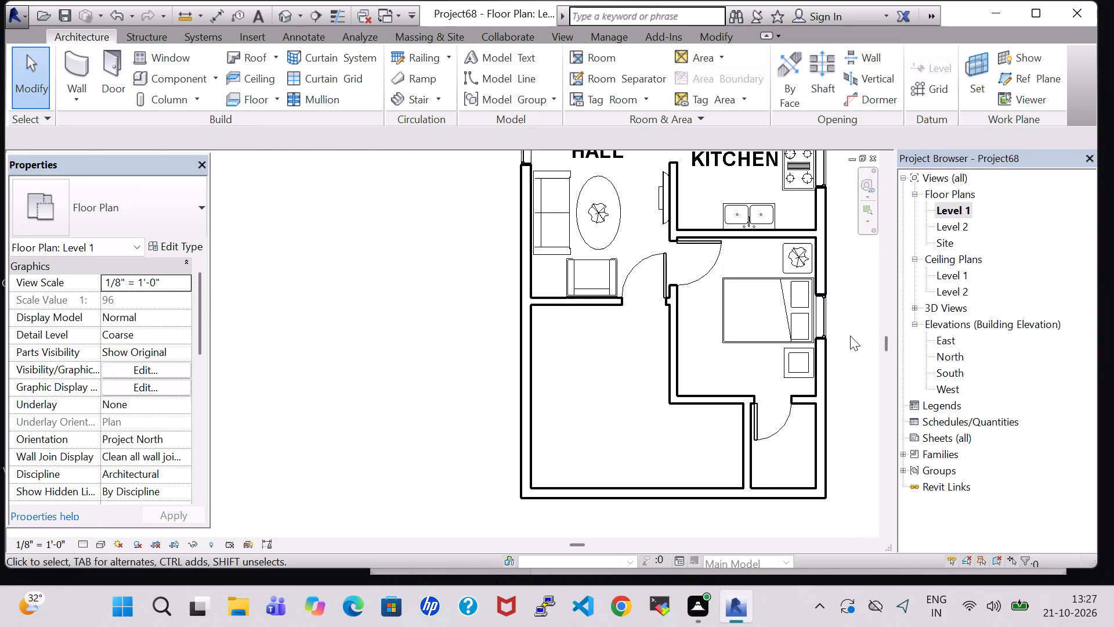
Place a matching Chair-Corbu in the new bedroom's corner opposite the empty end table, its back against the lower partition.
middle_drag(850, 336, 749, 350)
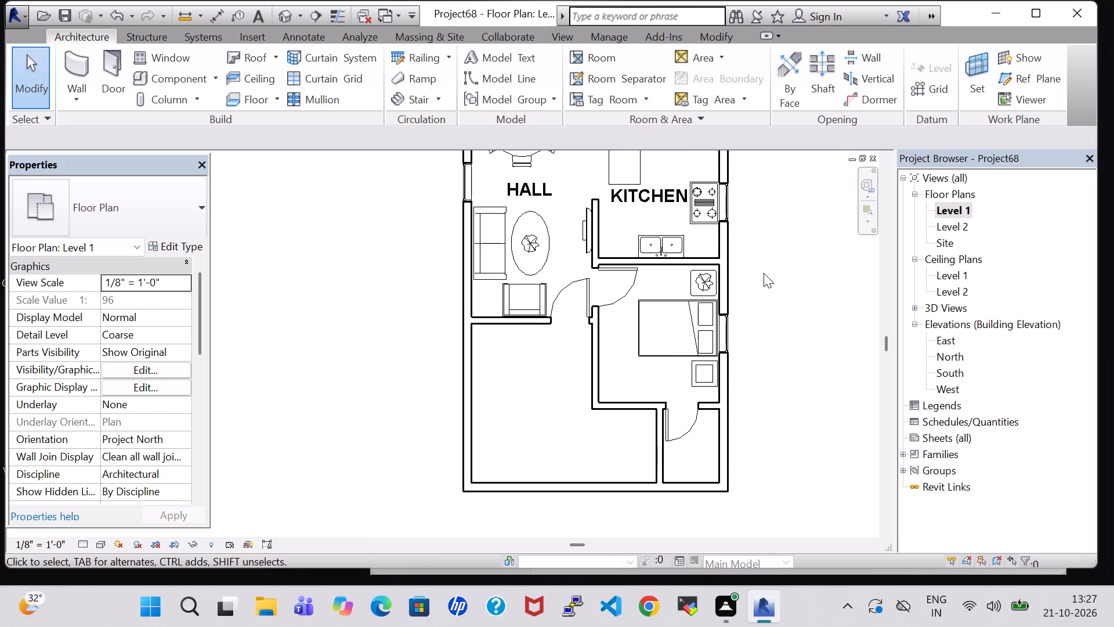
middle_drag(764, 273, 765, 321)
scroll(765, 321, down, 2)
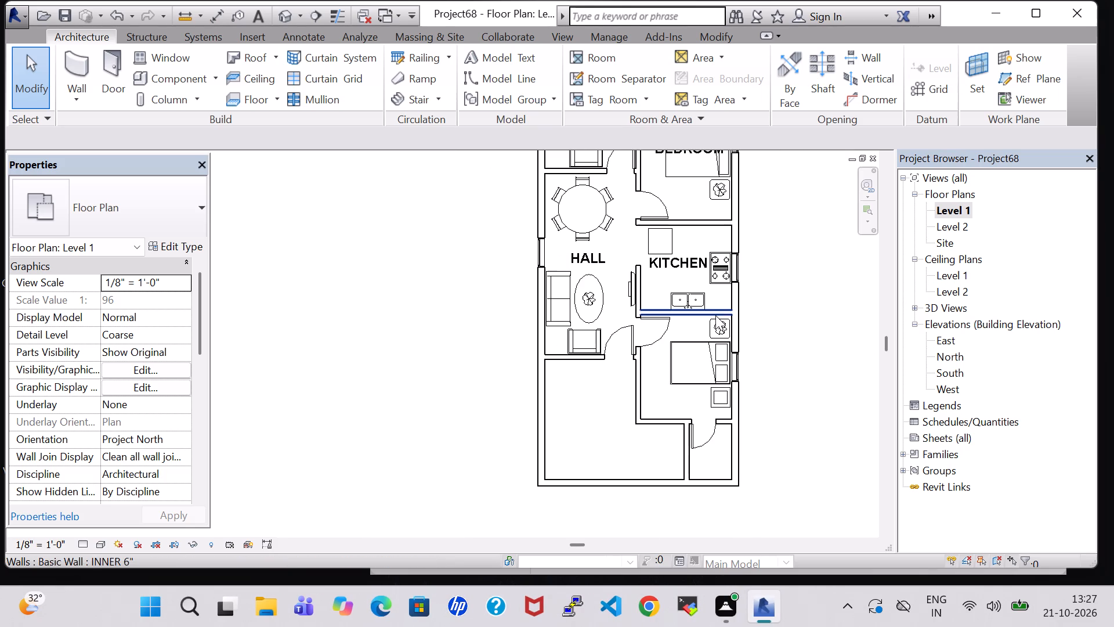
click(575, 338)
right_click(575, 338)
click(644, 316)
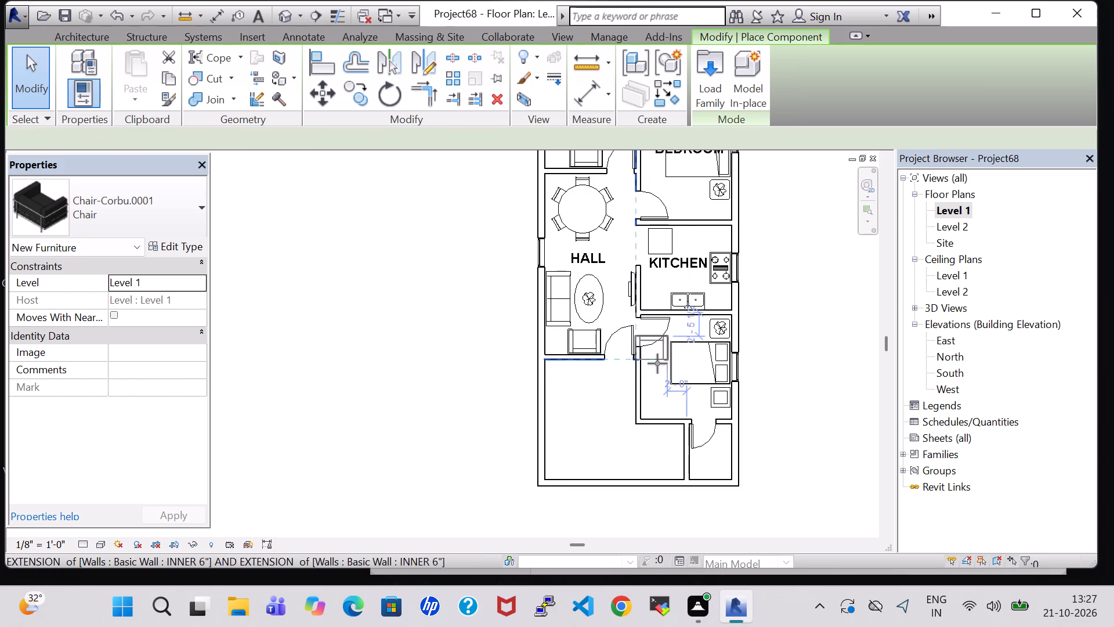
scroll(670, 403, up, 8)
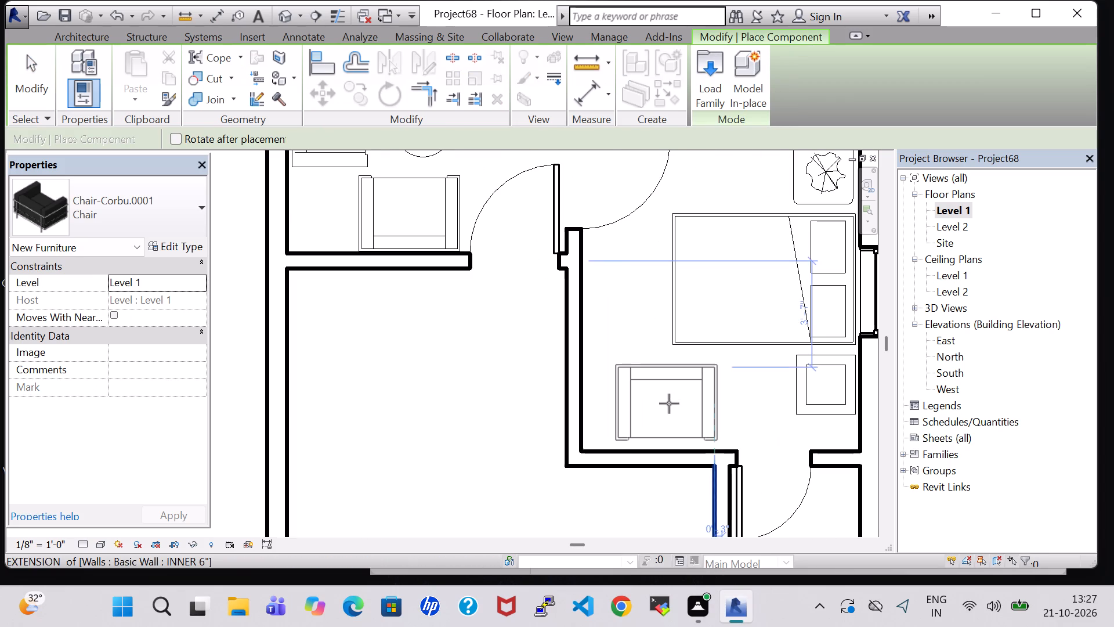
key(space)
key(space)
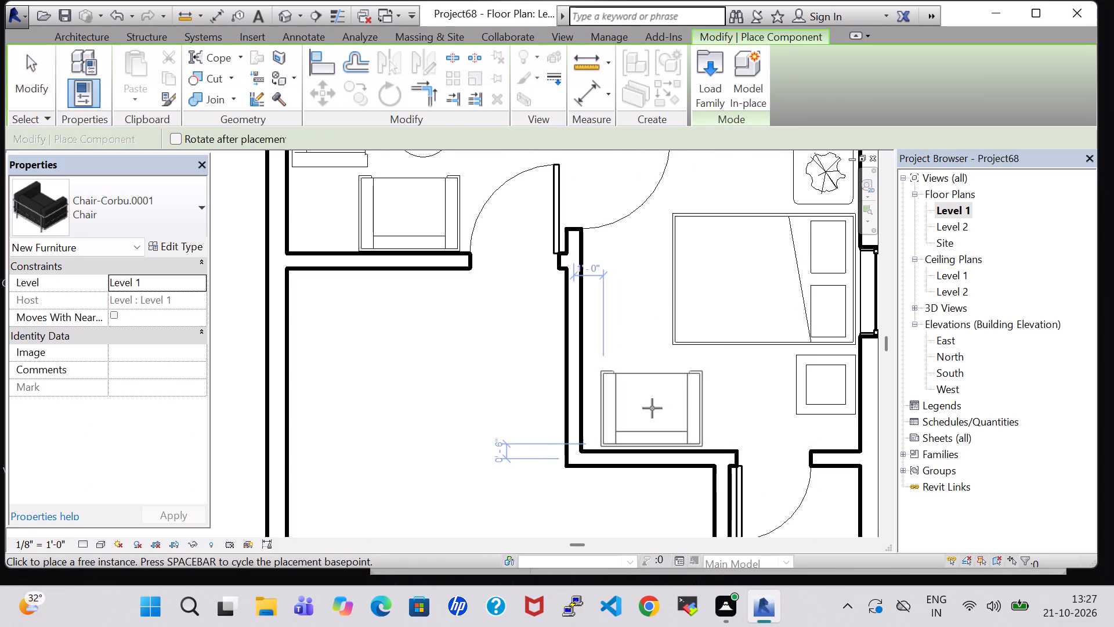
scroll(652, 408, up, 4)
click(652, 408)
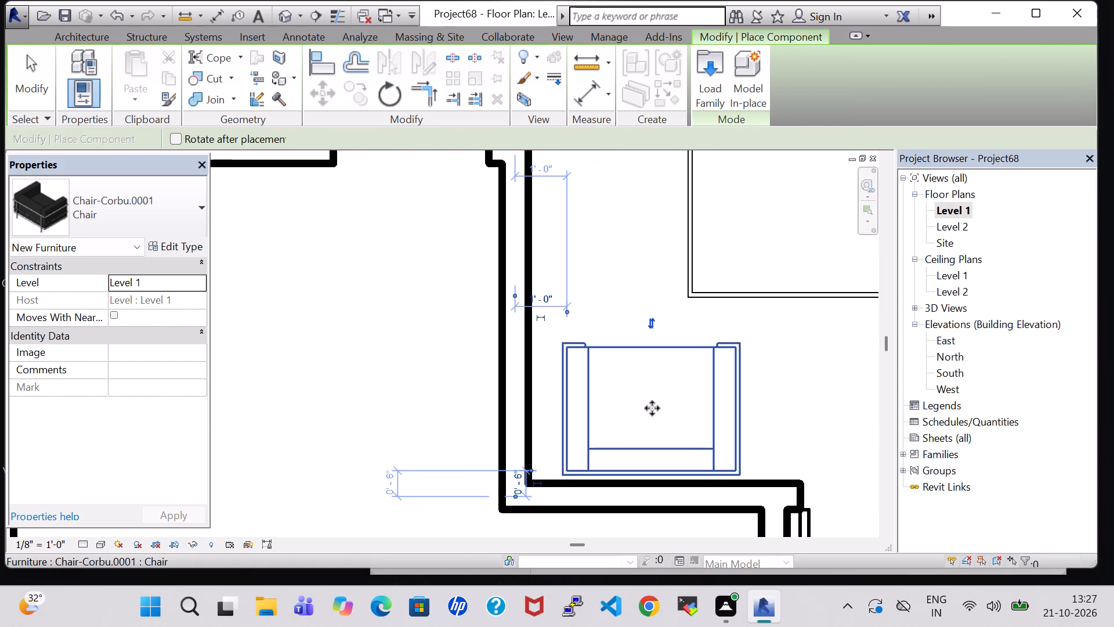
key(Escape)
key(Escape)
Nudge the new bedroom chair six increments toward the inner side wall so it sits tighter in the corner.
click(652, 408)
key(Left)
key(Left)
key(Left)
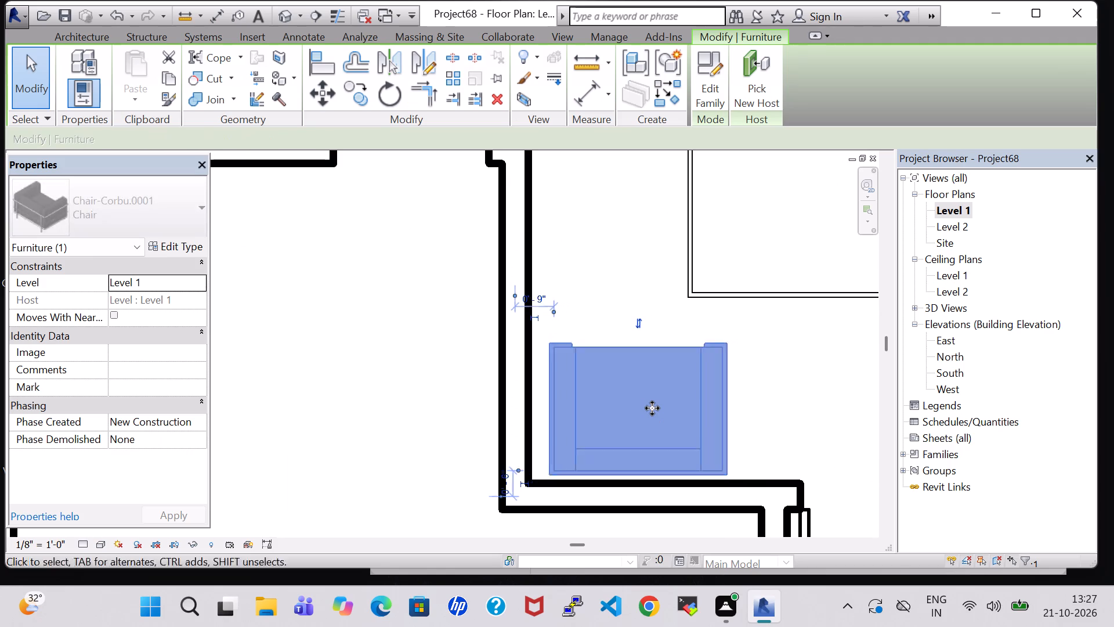
key(Left)
key(Left)
key(Left)
click(758, 403)
scroll(758, 403, down, 4)
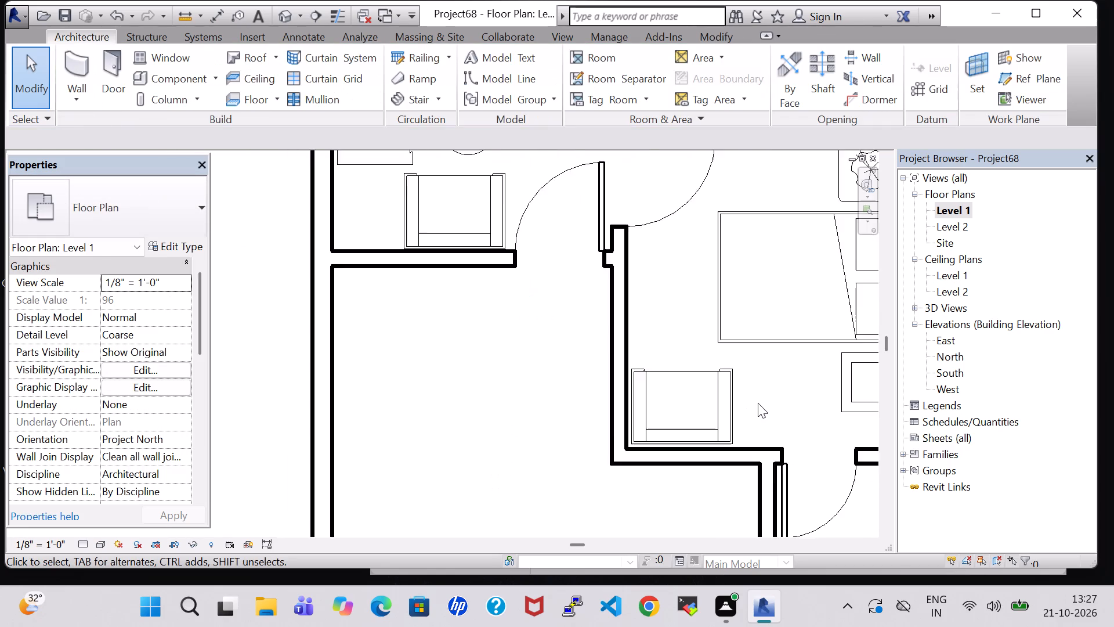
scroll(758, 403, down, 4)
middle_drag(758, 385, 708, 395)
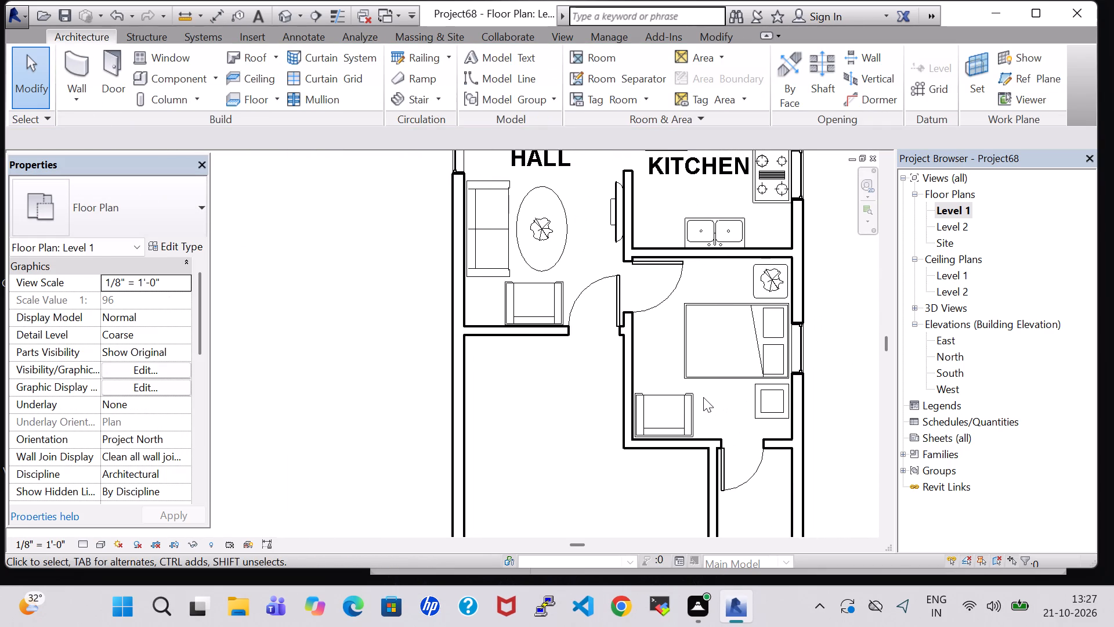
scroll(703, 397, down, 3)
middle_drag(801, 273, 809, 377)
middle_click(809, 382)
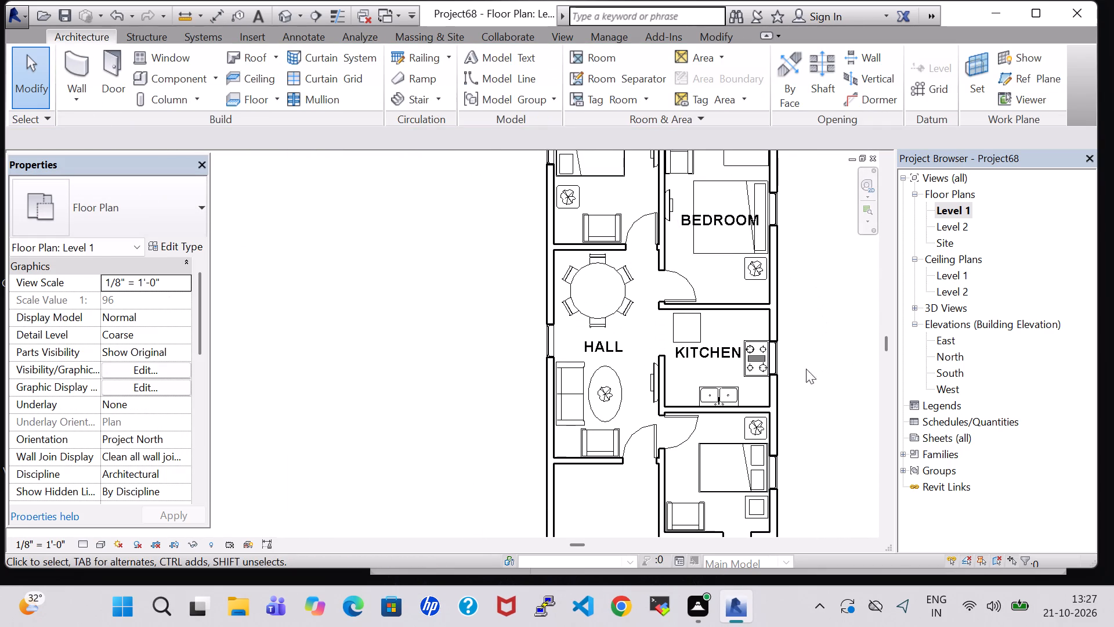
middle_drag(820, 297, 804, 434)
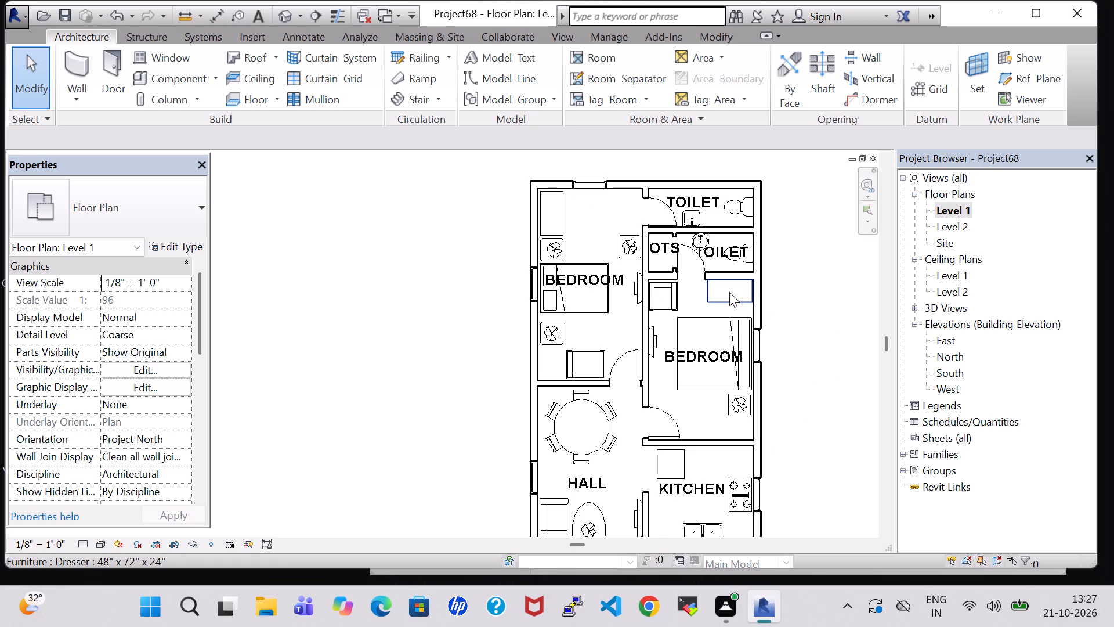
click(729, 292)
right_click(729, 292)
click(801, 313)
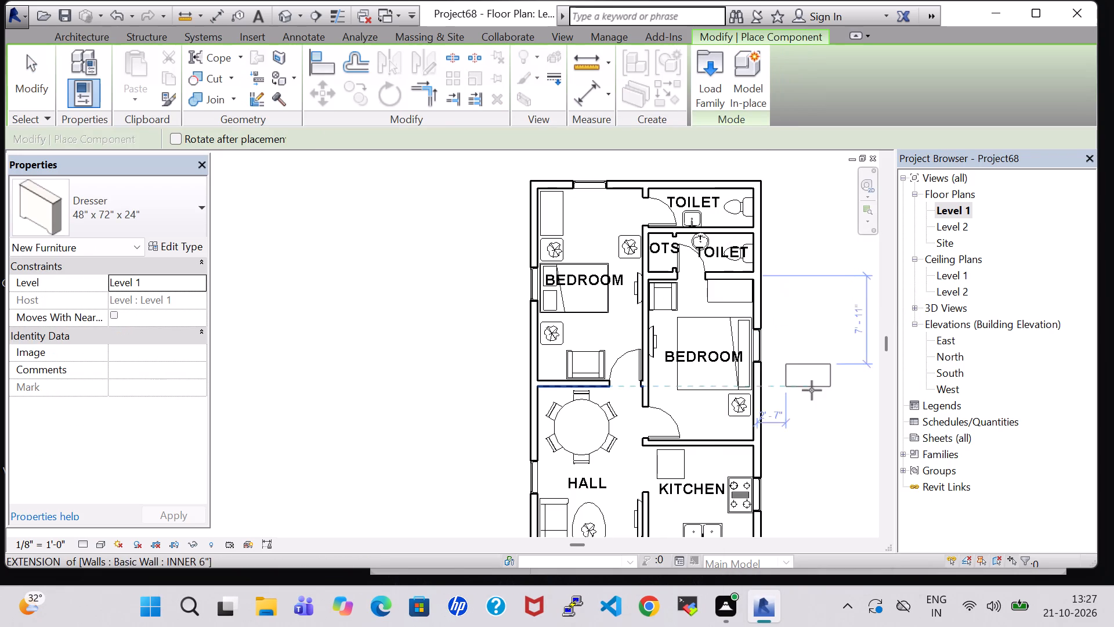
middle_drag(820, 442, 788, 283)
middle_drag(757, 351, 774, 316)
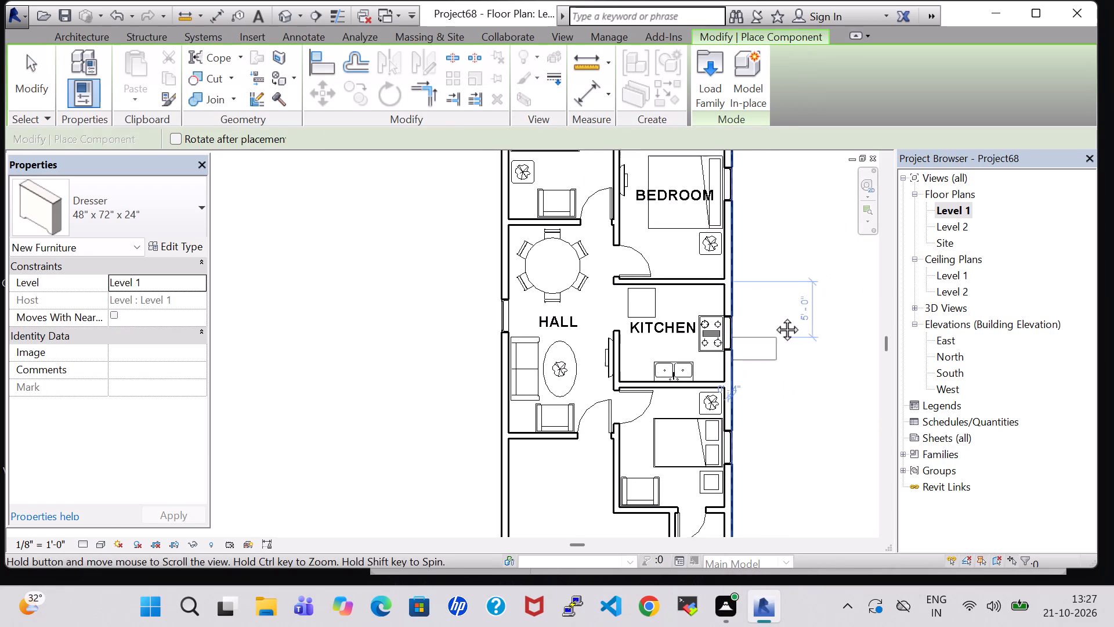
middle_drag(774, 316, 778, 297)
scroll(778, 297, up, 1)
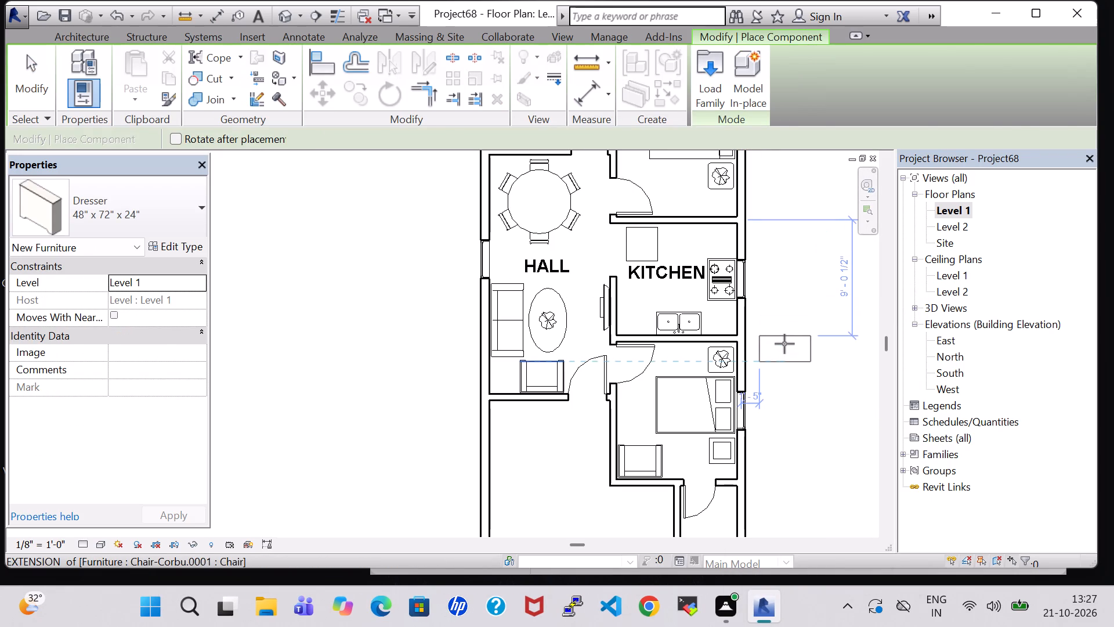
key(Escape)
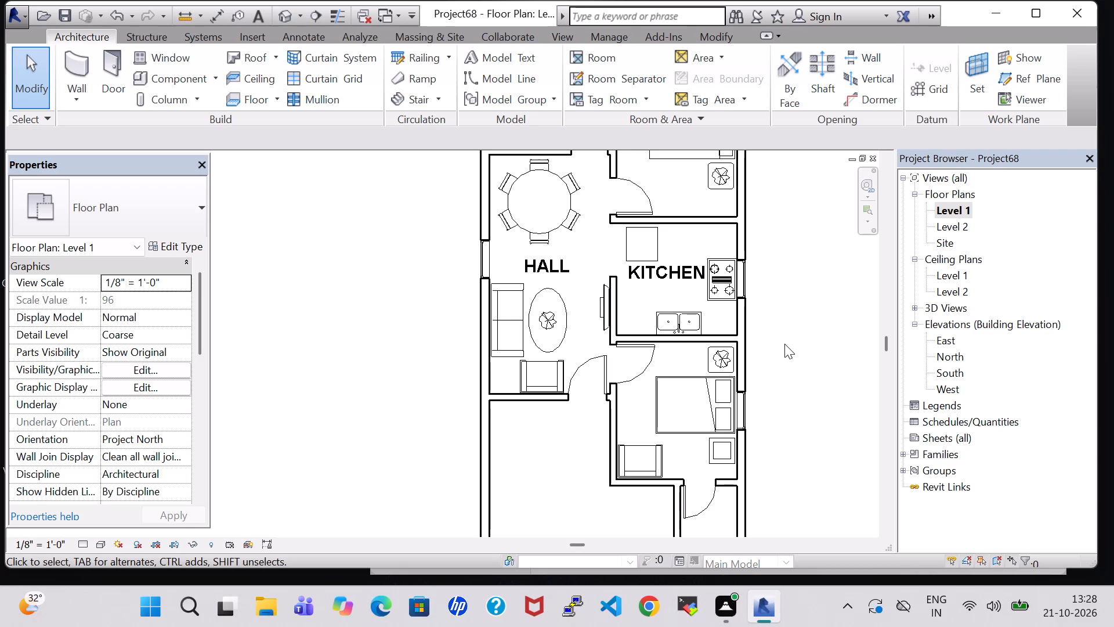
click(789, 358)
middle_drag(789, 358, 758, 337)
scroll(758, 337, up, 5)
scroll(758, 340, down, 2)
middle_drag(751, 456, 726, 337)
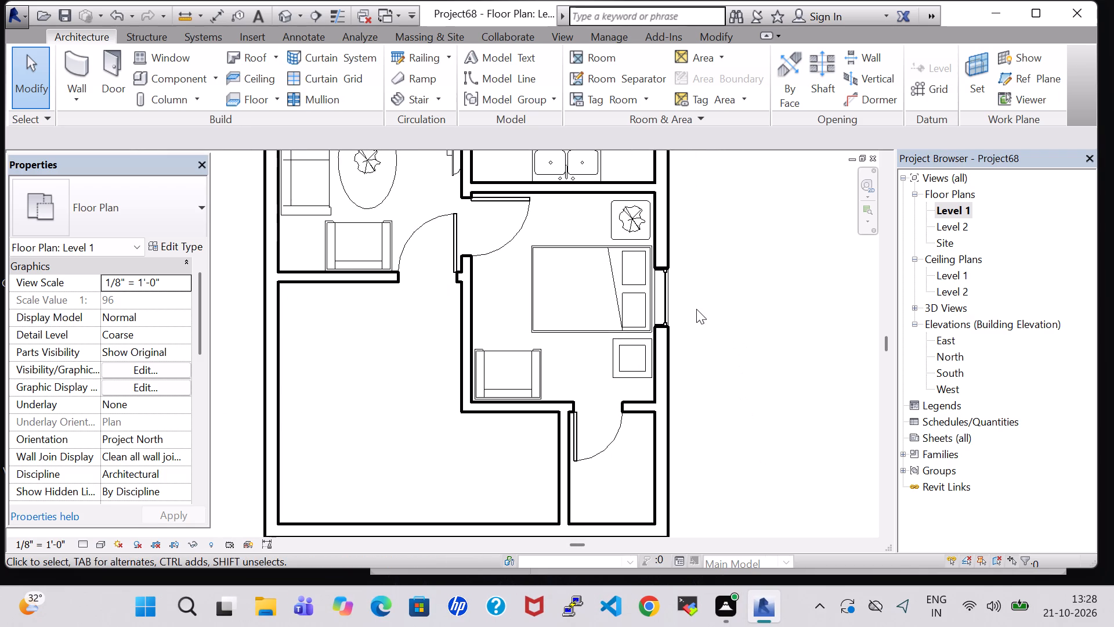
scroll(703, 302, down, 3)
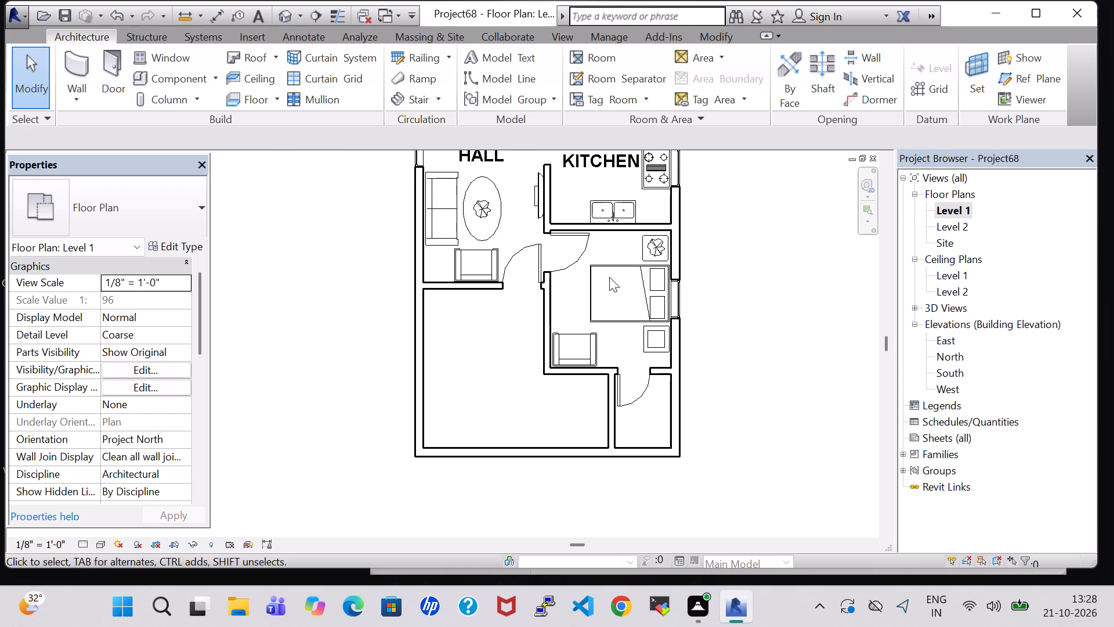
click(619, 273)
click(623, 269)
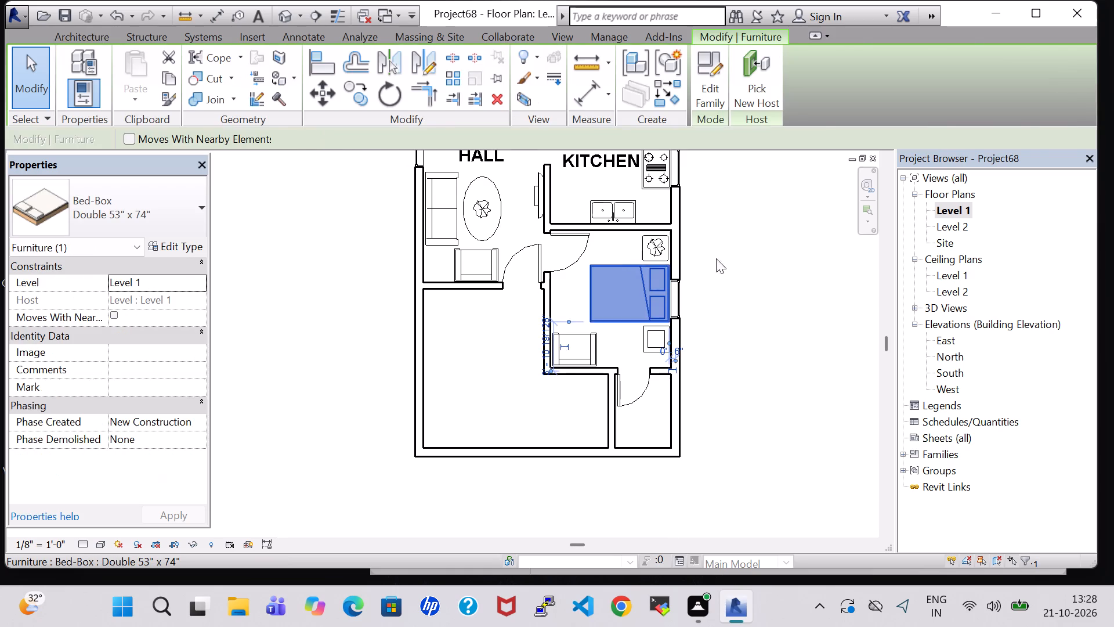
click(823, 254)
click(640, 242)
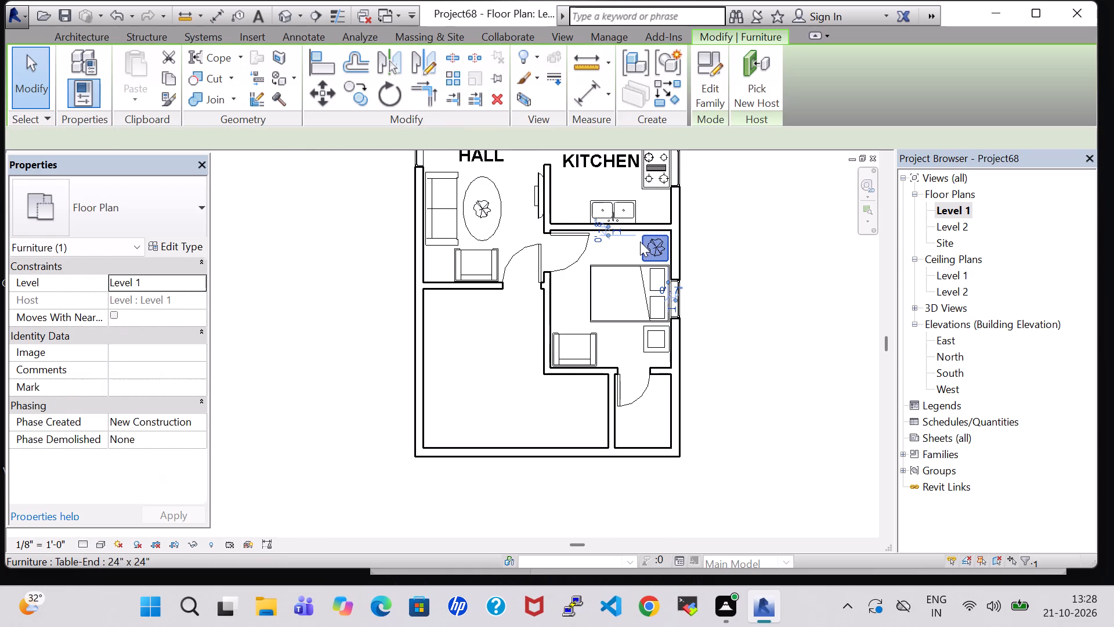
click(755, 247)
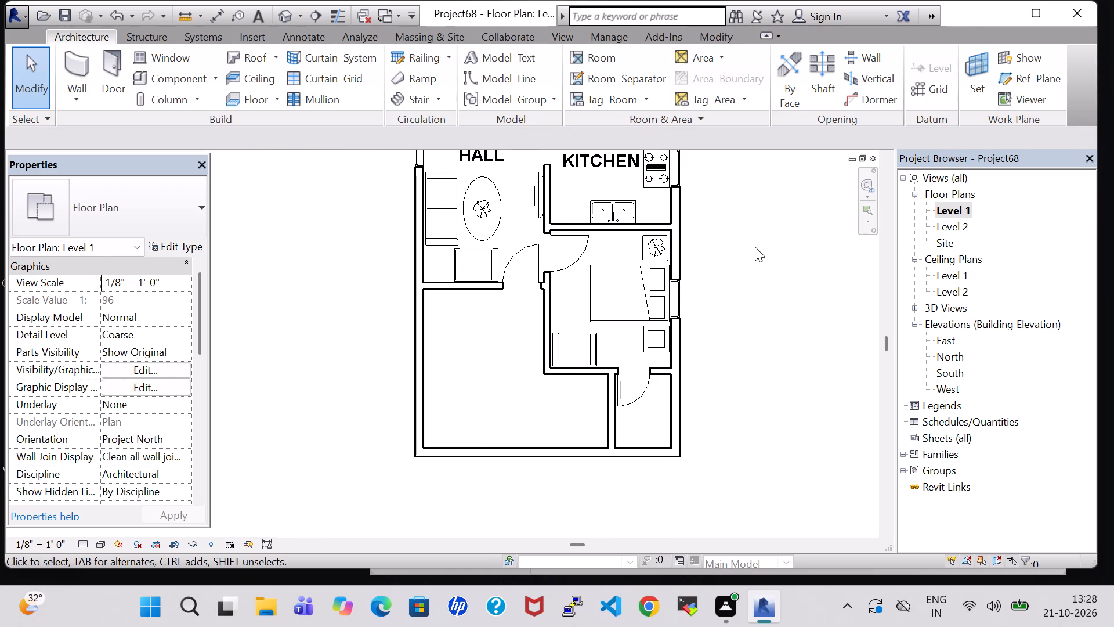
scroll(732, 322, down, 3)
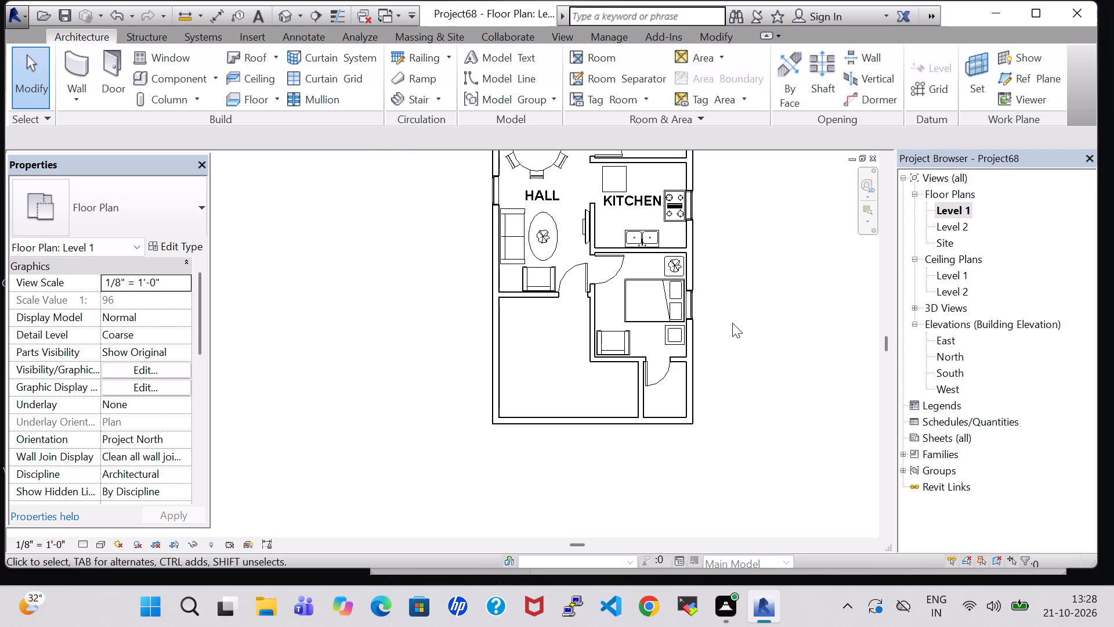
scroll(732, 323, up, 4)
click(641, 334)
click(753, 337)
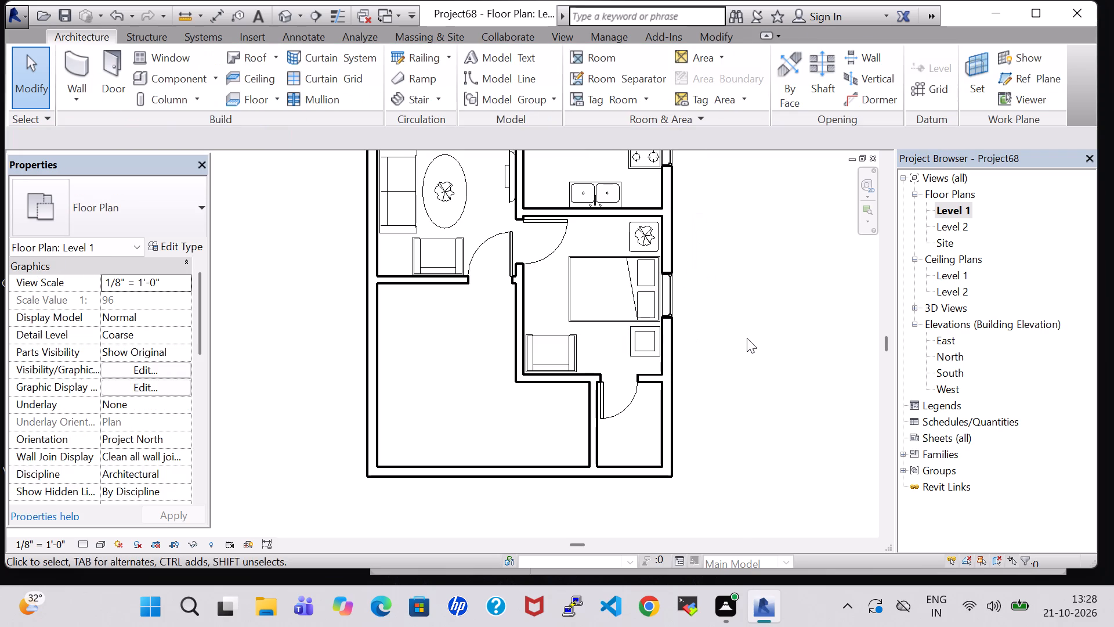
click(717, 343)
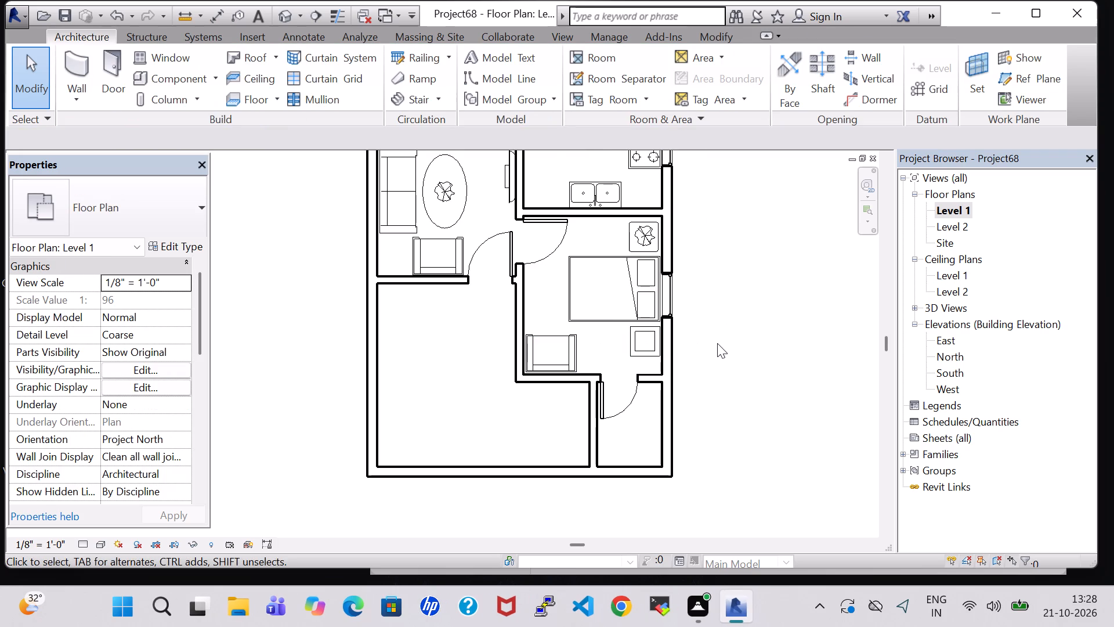
Place another Toilet-Domestic-3D in the small room off the new bedroom, backed against the exterior wall, about 2' 4" from the partition.
scroll(717, 343, down, 2)
middle_drag(748, 223, 740, 374)
scroll(740, 374, down, 5)
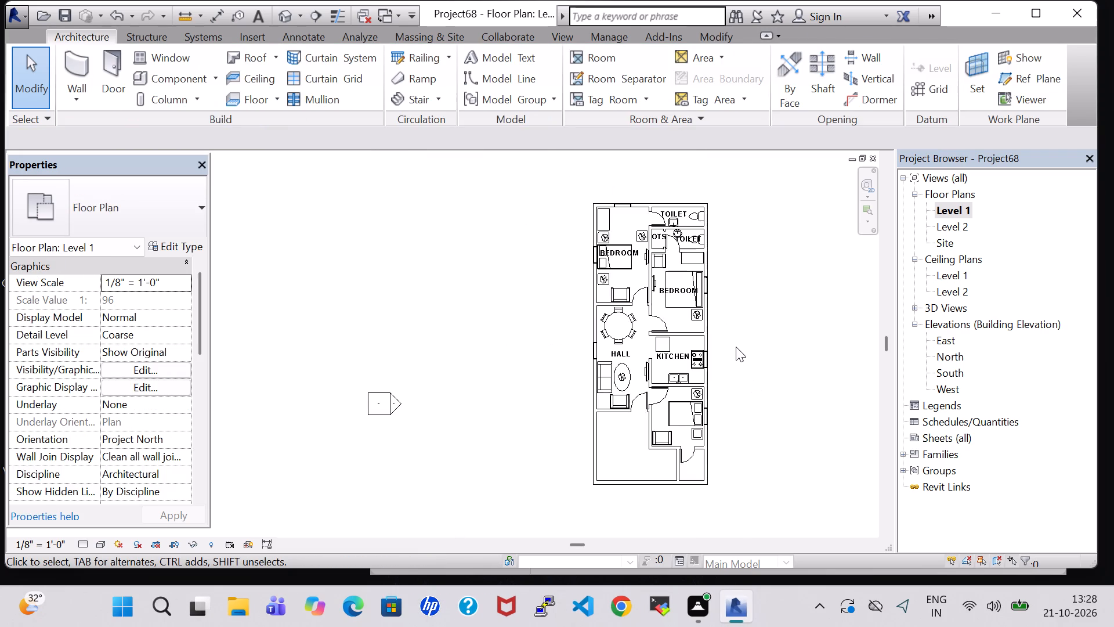
scroll(736, 345, up, 4)
middle_drag(714, 230, 696, 351)
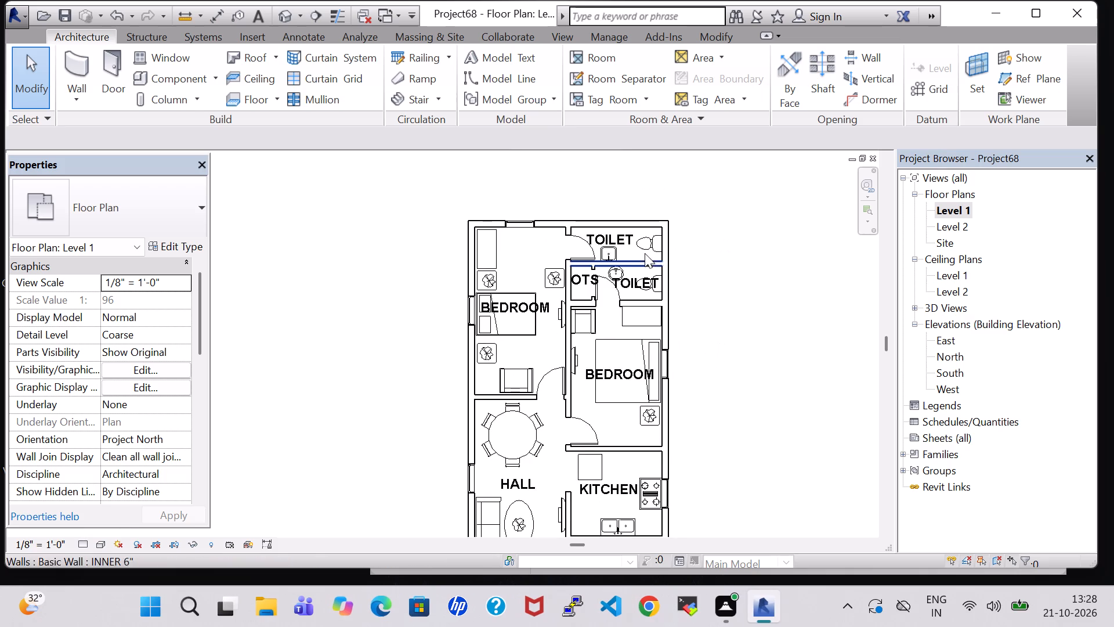
click(646, 244)
right_click(646, 242)
click(728, 312)
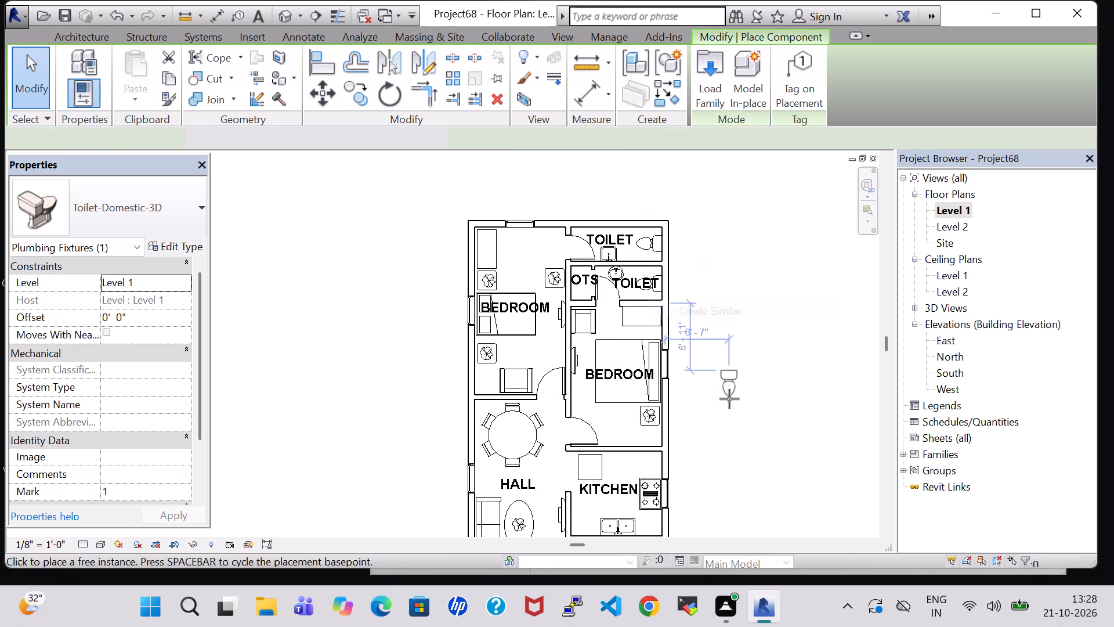
middle_drag(729, 420, 739, 305)
scroll(730, 411, up, 2)
middle_drag(731, 411, 743, 254)
scroll(736, 410, up, 1)
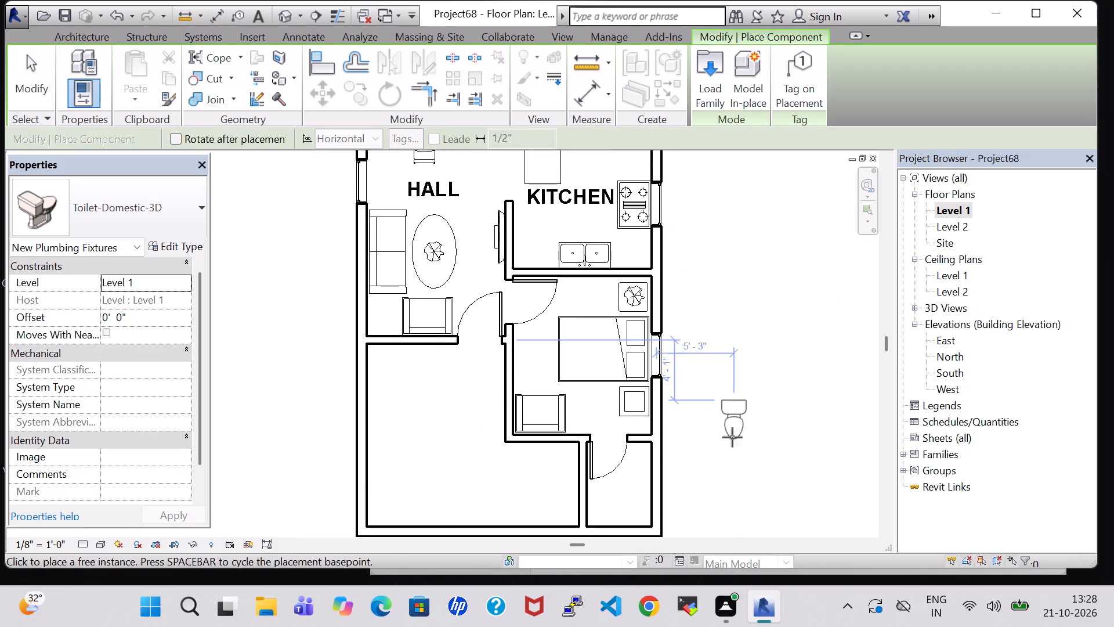
key(space)
key(space)
key(space)
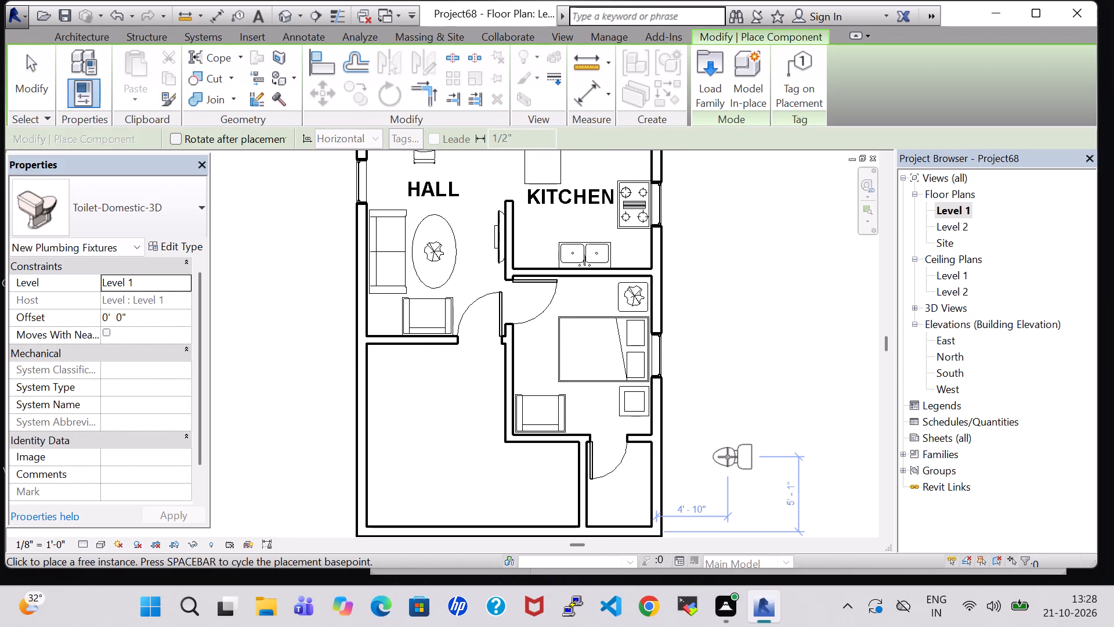
key(space)
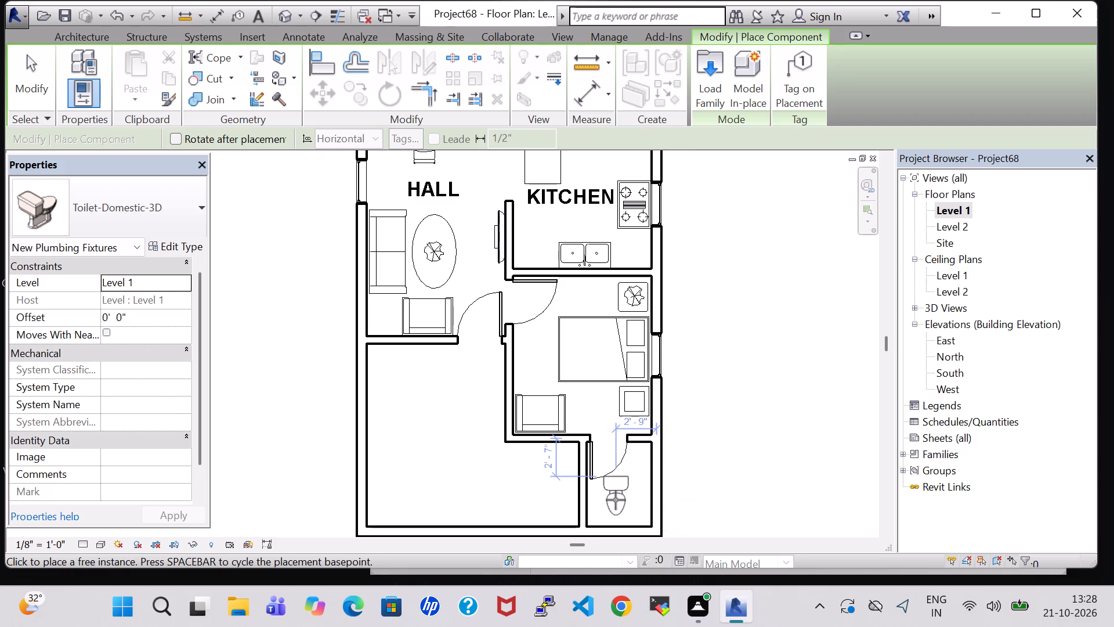
key(space)
key(space)
scroll(616, 500, up, 5)
middle_drag(614, 499, 621, 499)
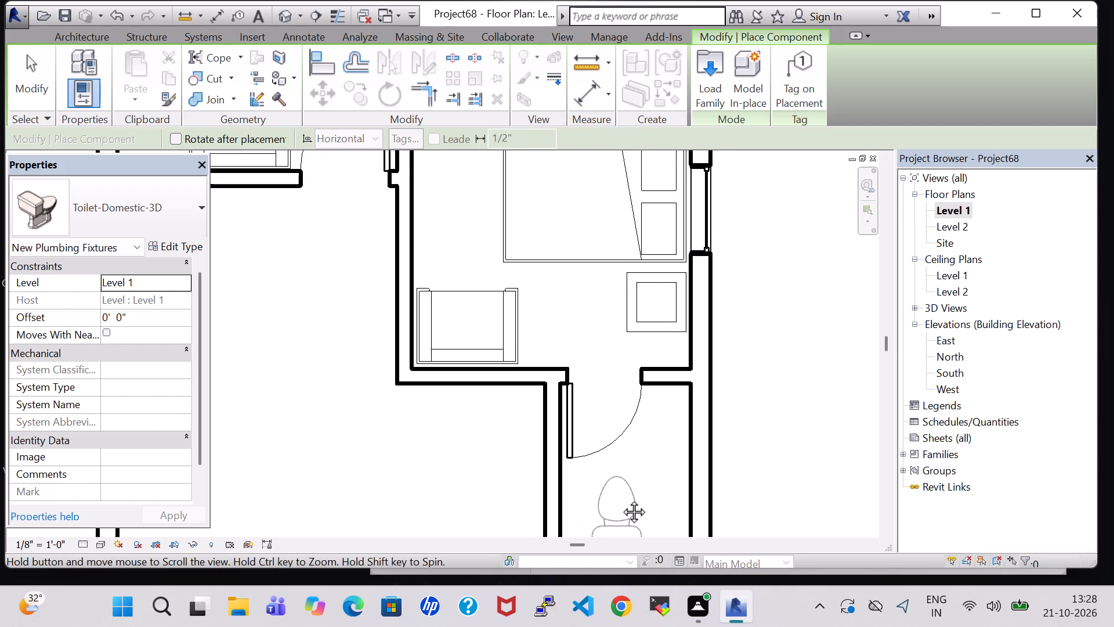
middle_drag(621, 499, 631, 374)
scroll(631, 374, up, 1)
click(638, 377)
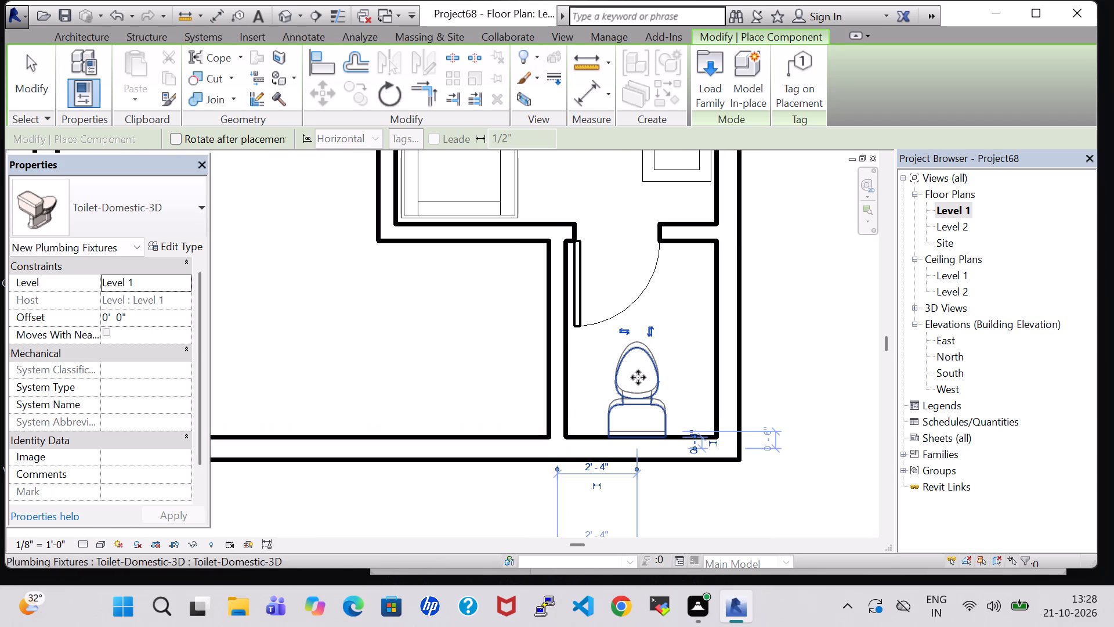
key(Escape)
key(Escape)
Place a matching Sink Vanity-Square 20" x 18" in the new bedroom's toilet, its tap side against the exterior side wall, between the door and the toilet.
scroll(844, 237, down, 1)
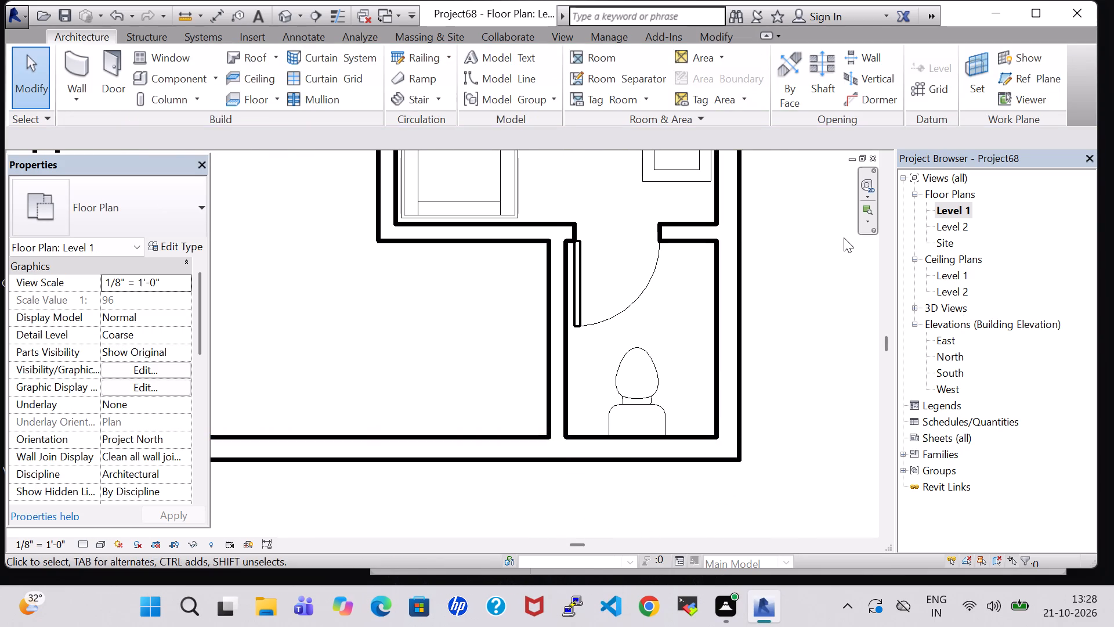
scroll(844, 237, down, 5)
middle_drag(824, 233, 789, 372)
scroll(809, 307, down, 1)
scroll(788, 370, down, 2)
middle_drag(811, 276, 761, 401)
middle_click(761, 401)
middle_drag(761, 369, 755, 489)
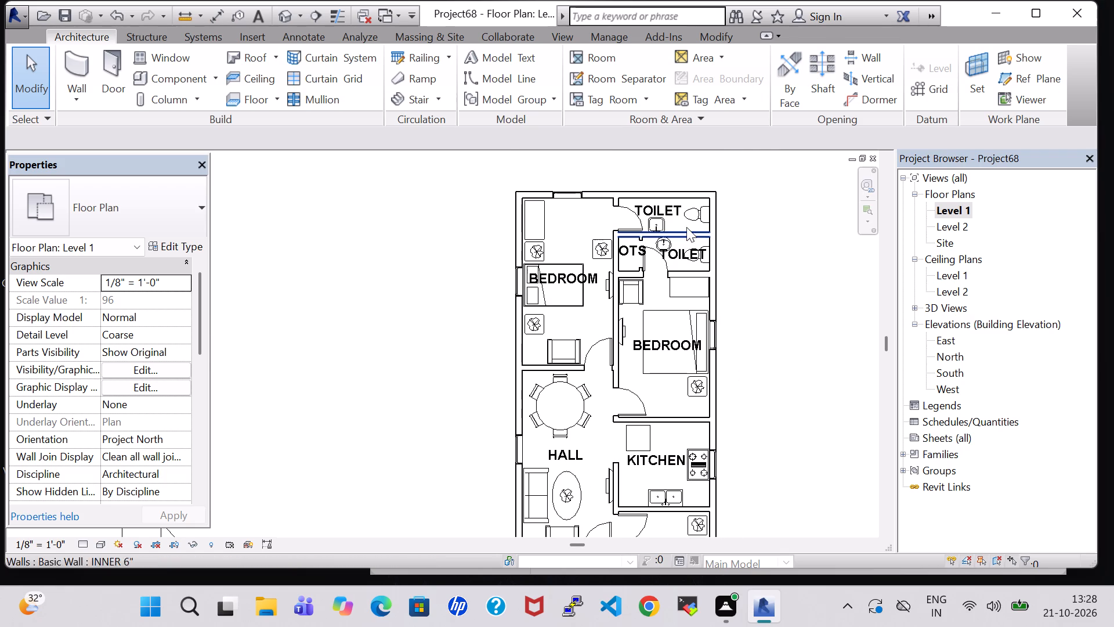
scroll(662, 227, up, 5)
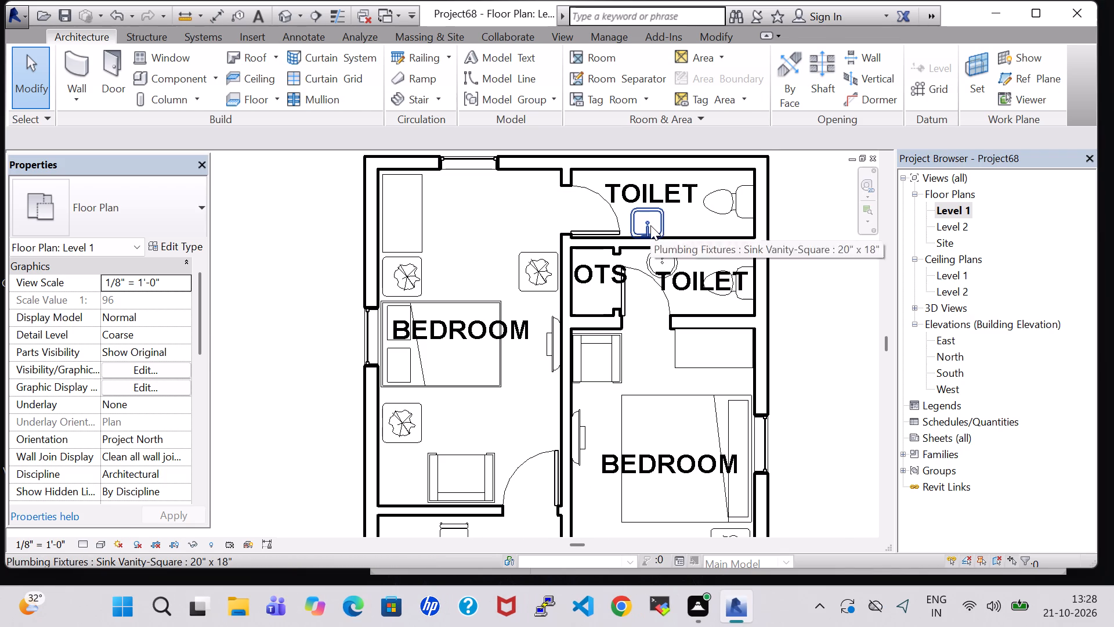
click(650, 225)
right_click(650, 225)
click(735, 307)
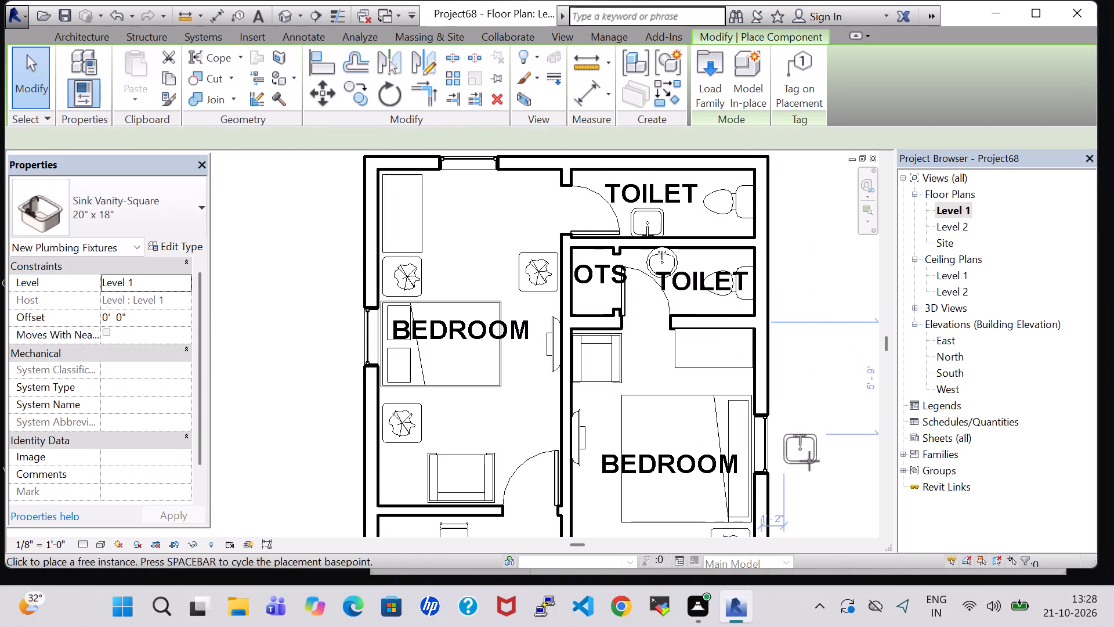
middle_drag(809, 461, 796, 218)
scroll(796, 218, up, 1)
middle_drag(795, 321, 794, 215)
scroll(790, 214, up, 1)
middle_drag(823, 417, 810, 325)
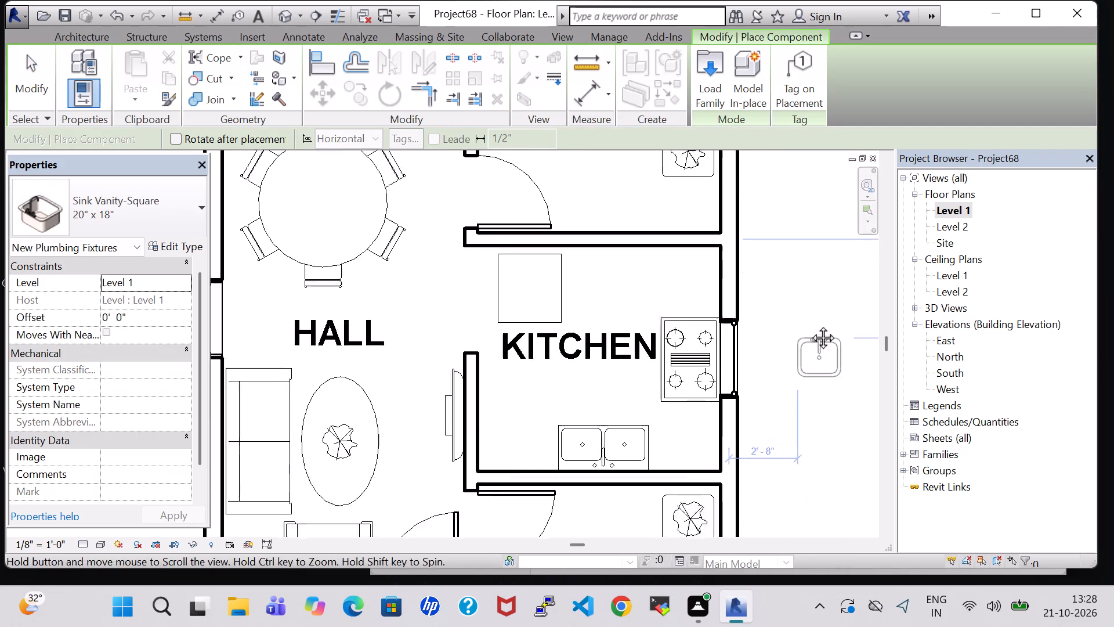
middle_drag(810, 325, 794, 229)
scroll(789, 300, down, 4)
middle_drag(808, 391, 791, 136)
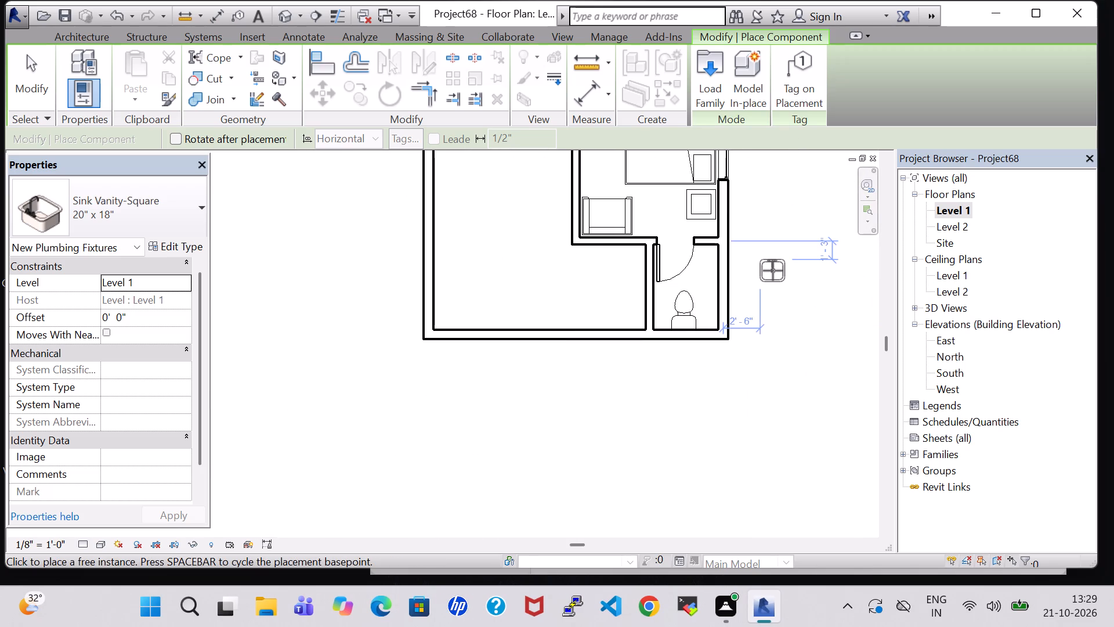
key(space)
key(space)
key(space)
scroll(773, 271, up, 3)
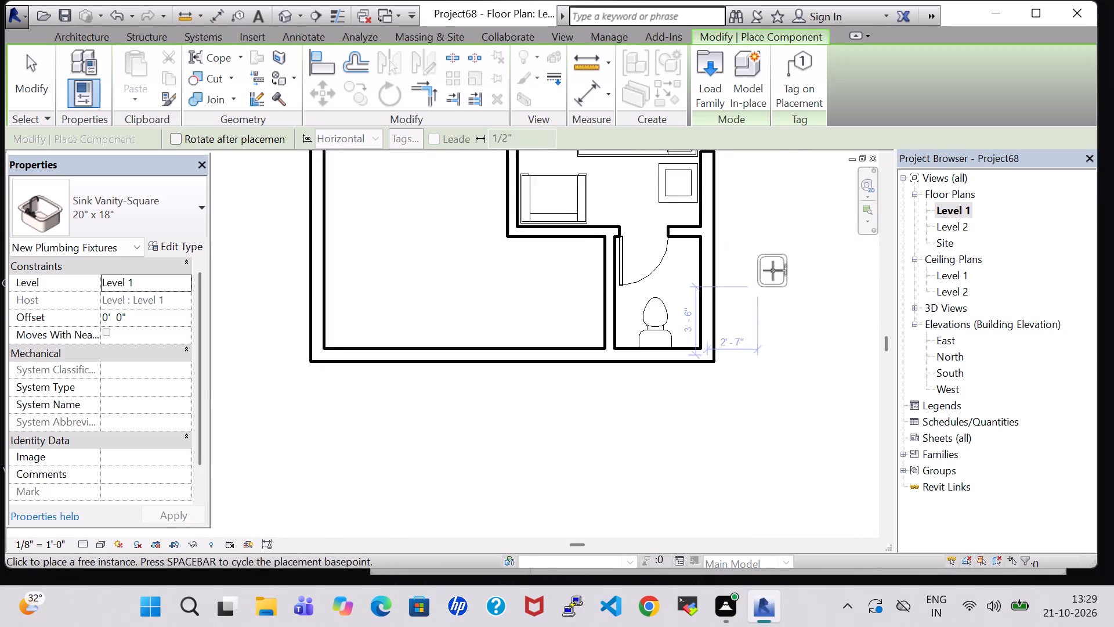
scroll(773, 271, up, 3)
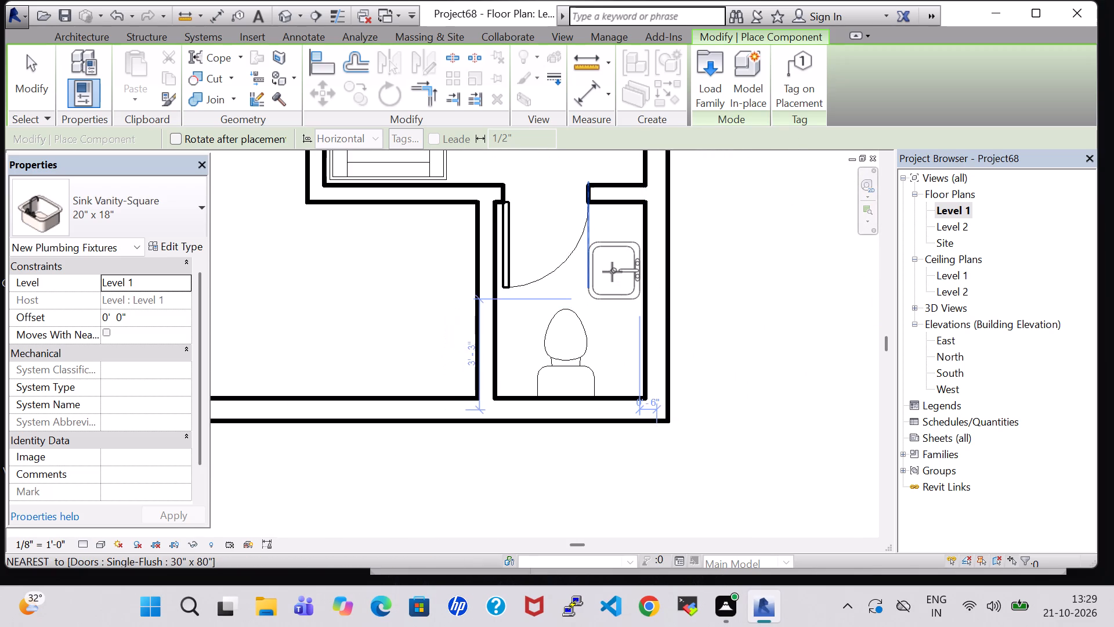
scroll(612, 272, up, 7)
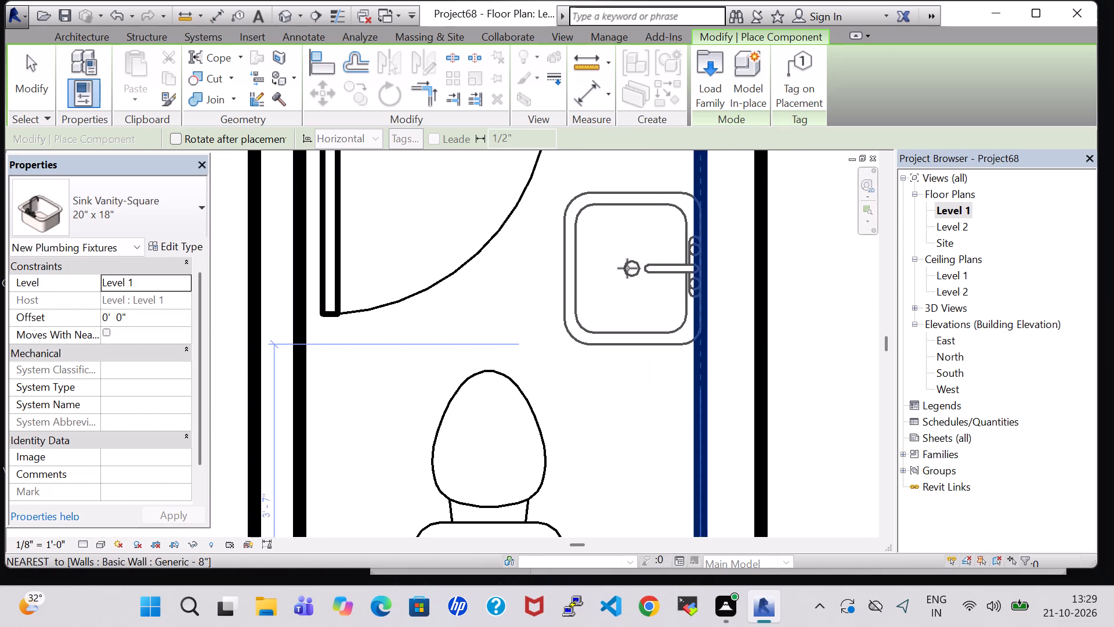
click(627, 268)
scroll(627, 268, down, 5)
key(Escape)
key(Escape)
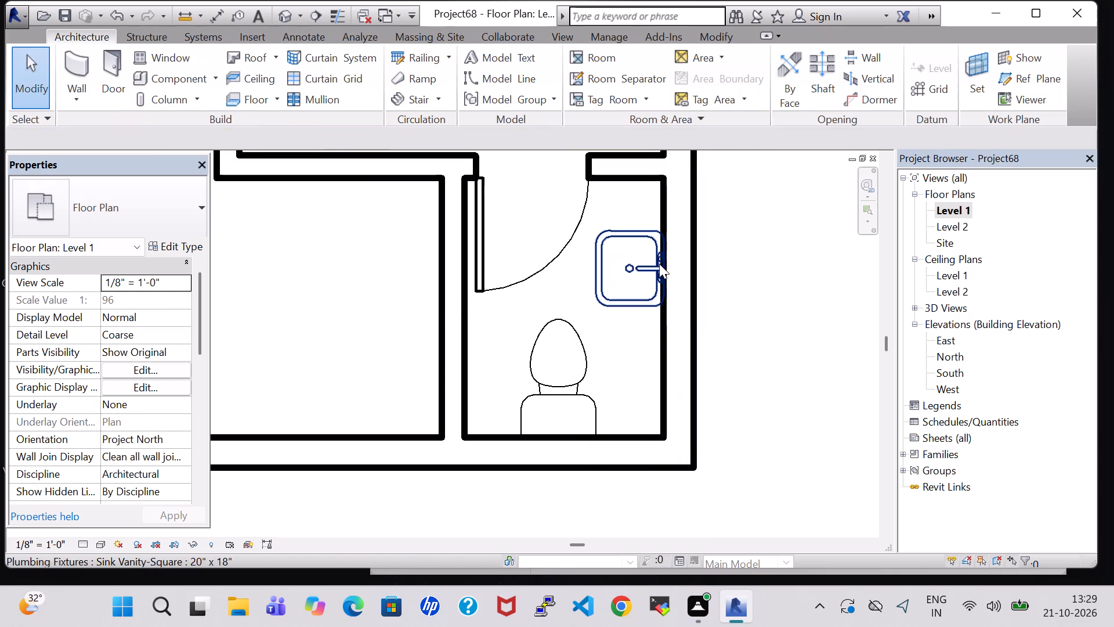
With the new toilet room shown from above in 3D, load the Floor Drain - Round family from the library's Plumbing, MEP, Fixtures, Drains folder.
click(283, 12)
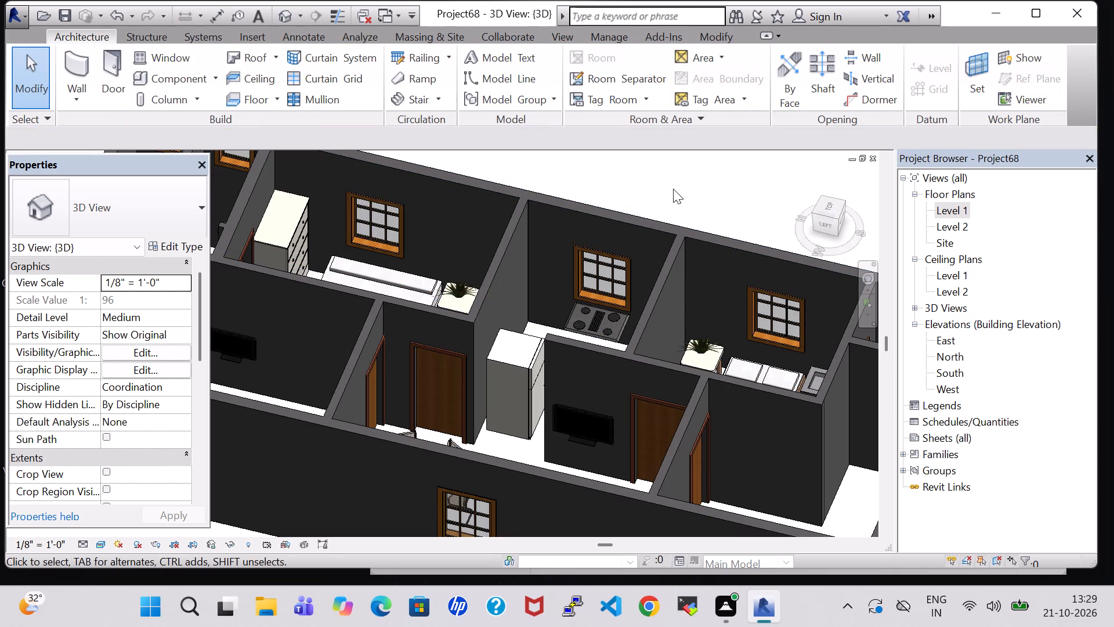
middle_drag(673, 189, 610, 327)
middle_drag(612, 355, 446, 153)
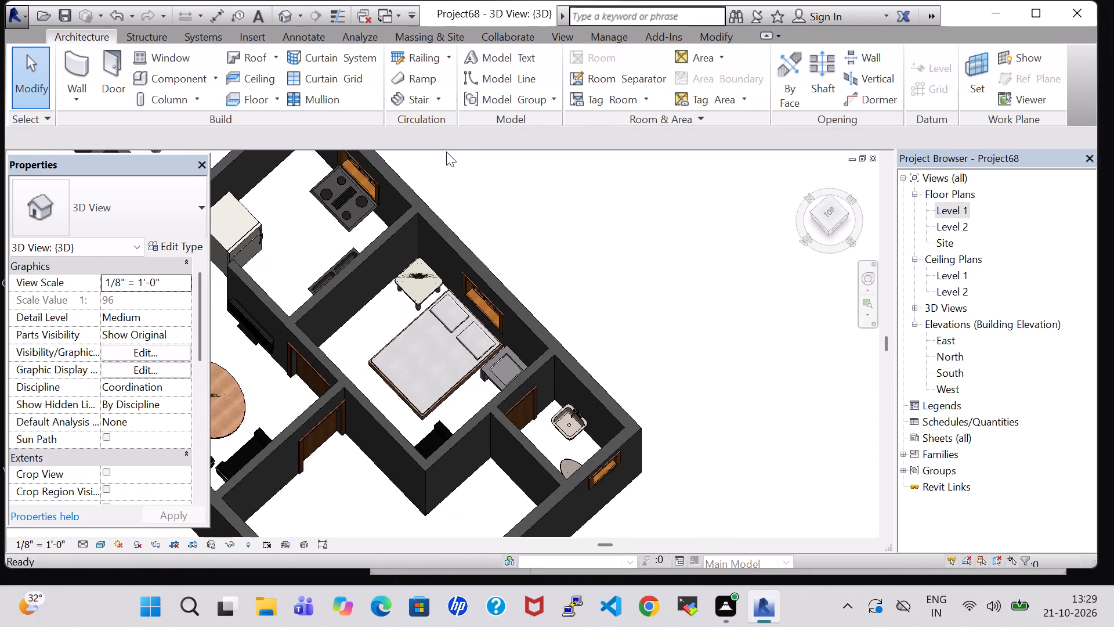
middle_drag(665, 331, 665, 391)
scroll(659, 396, up, 1)
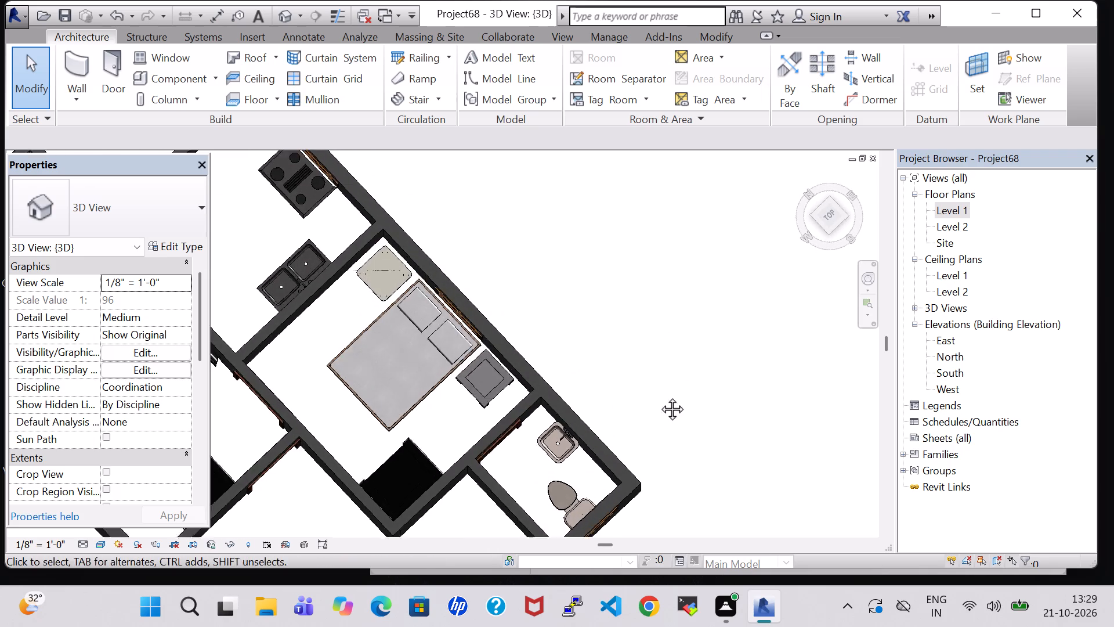
middle_click(659, 396)
scroll(659, 396, up, 3)
middle_drag(652, 398, 654, 202)
scroll(654, 202, up, 1)
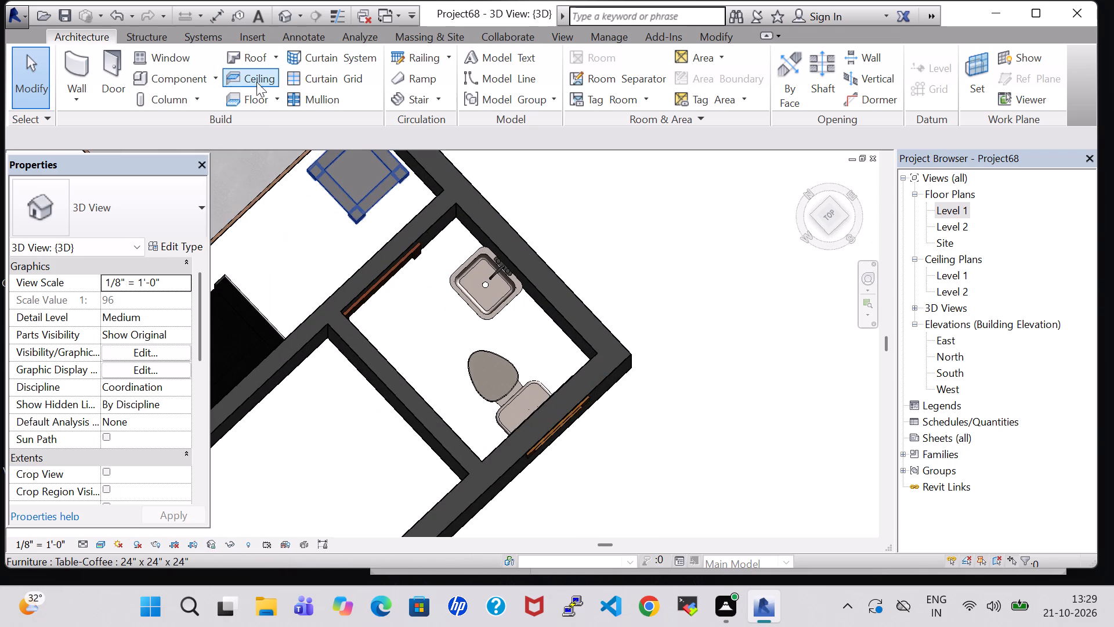
click(173, 80)
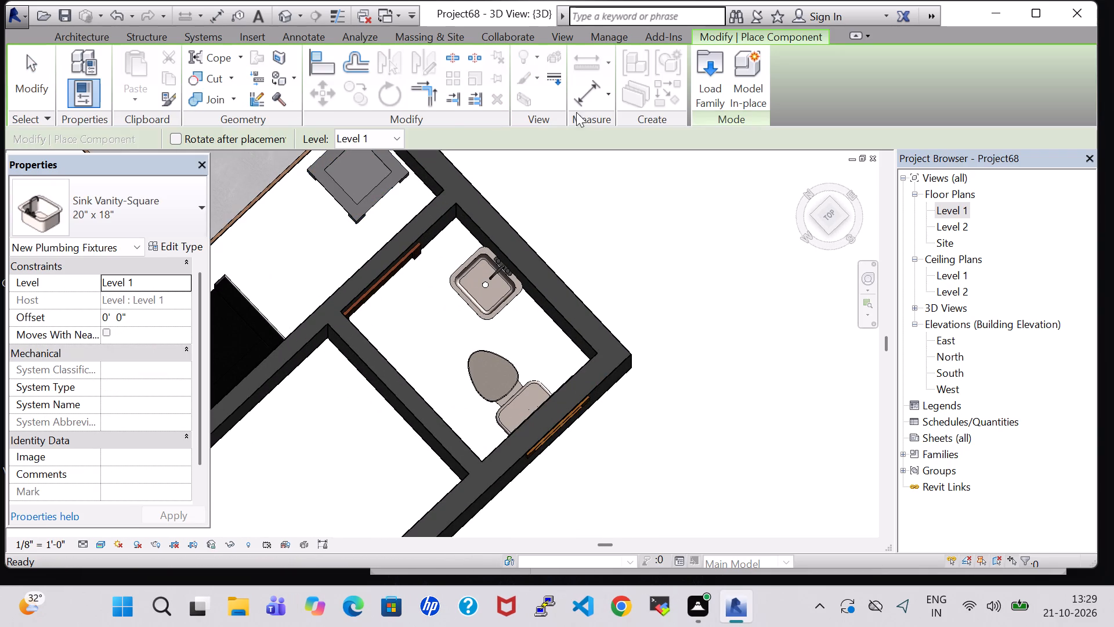
click(693, 85)
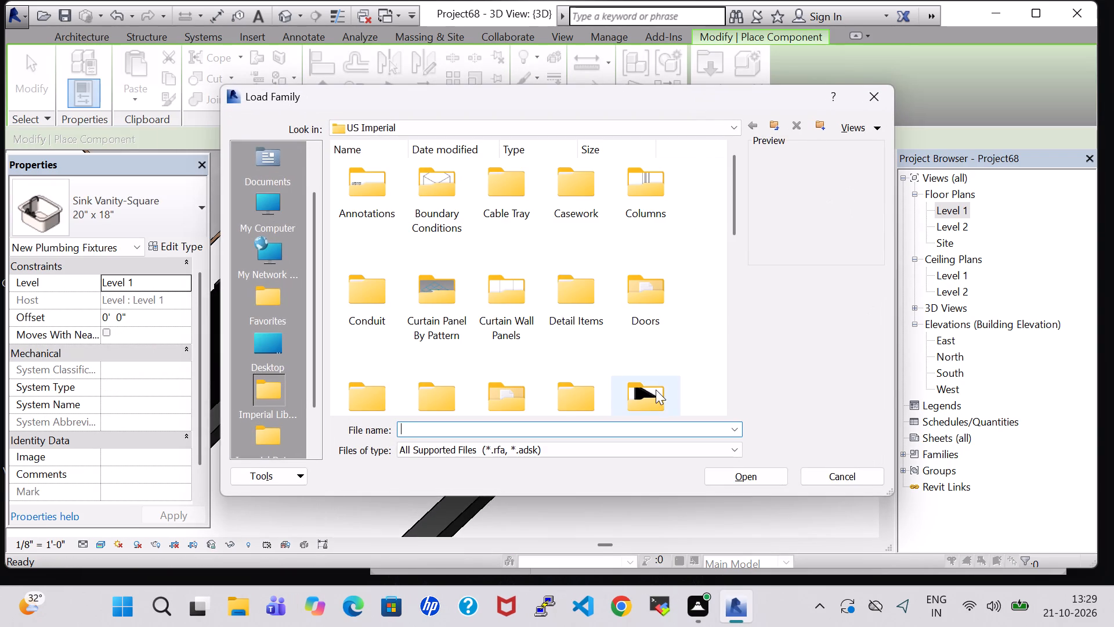
double_click(656, 390)
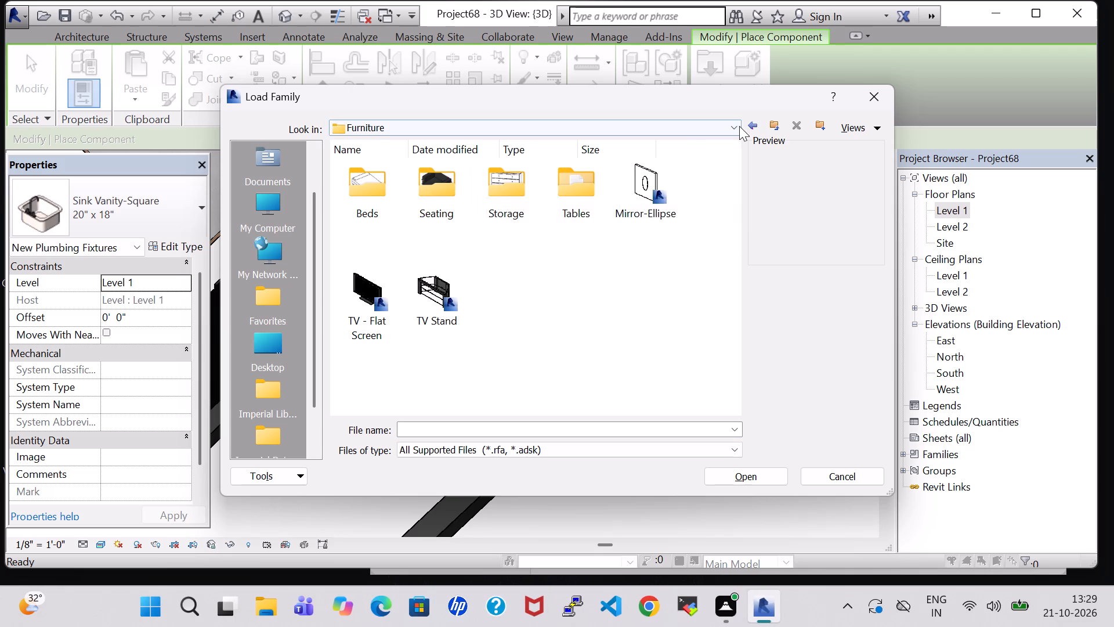
click(752, 126)
click(568, 397)
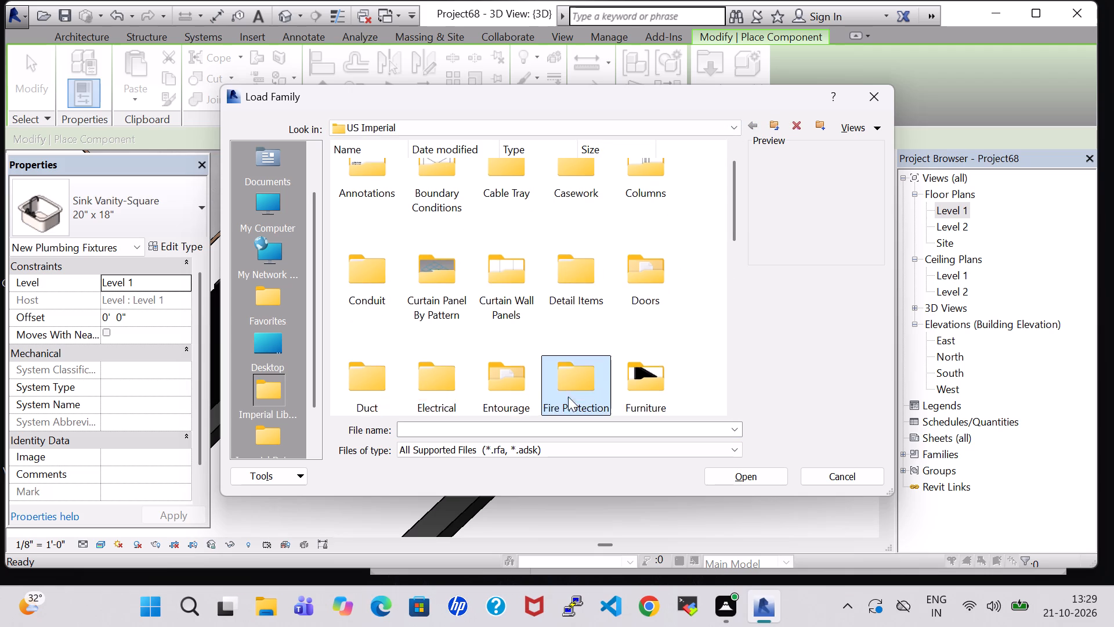
key(p)
double_click(504, 200)
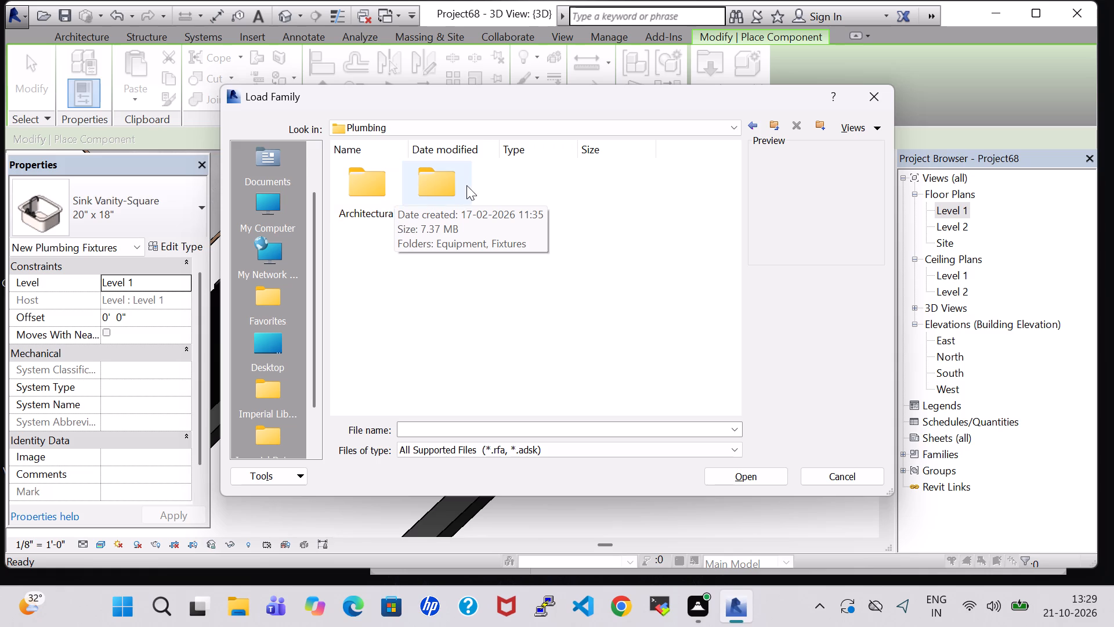
double_click(421, 179)
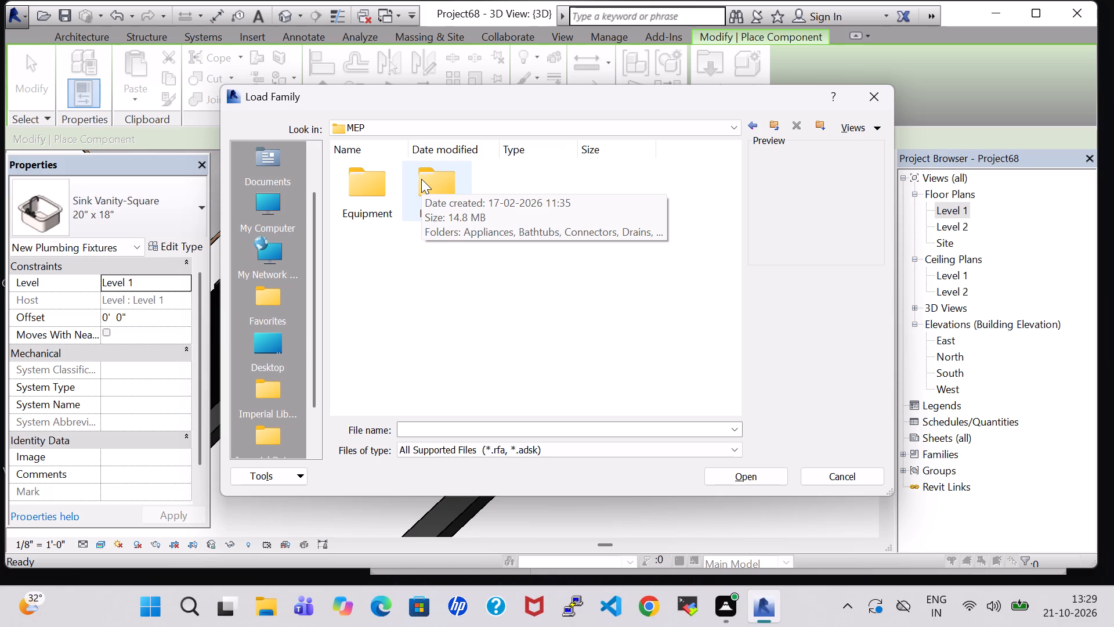
double_click(421, 179)
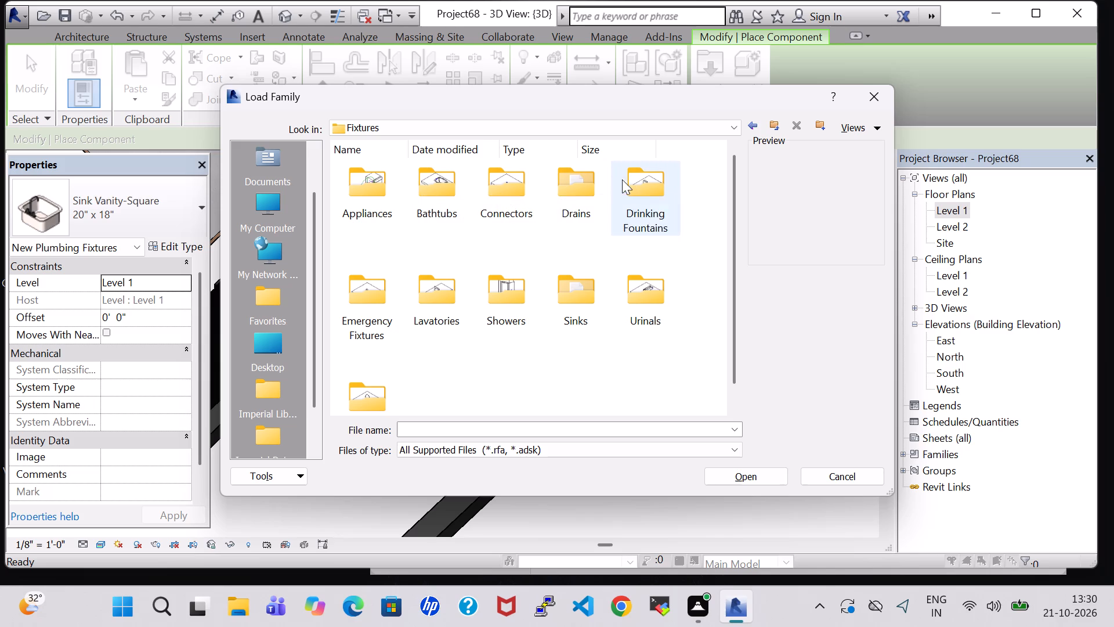
double_click(566, 183)
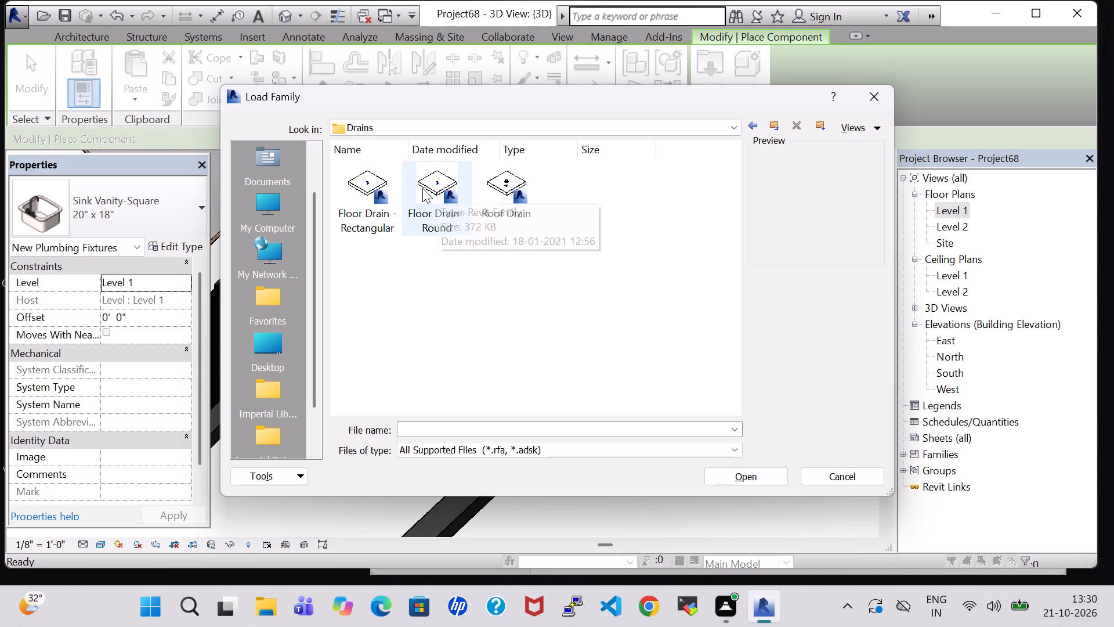
click(413, 188)
click(739, 477)
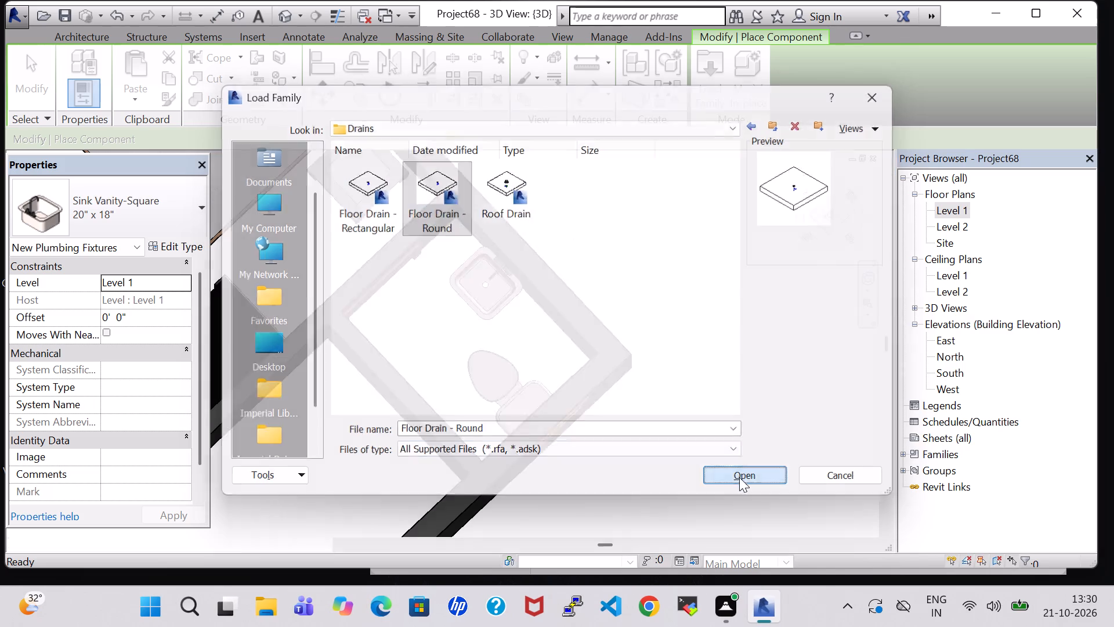
Place the 5" Strainer - 2" Drain floor drain on the Level 1 work plane, between the new room's sink and toilet near the exterior wall.
click(833, 84)
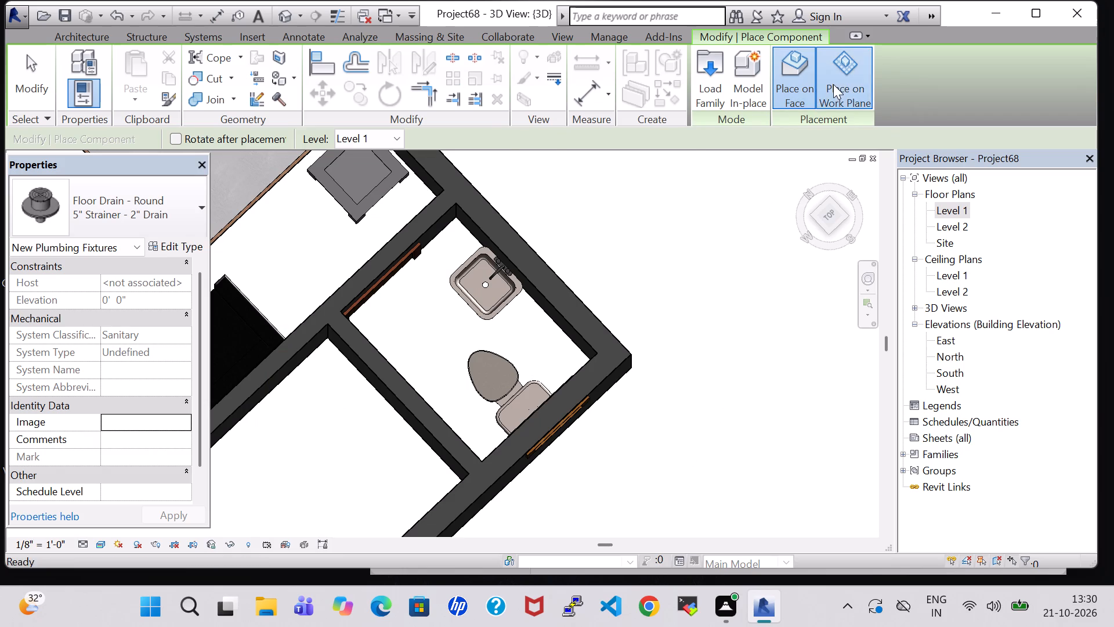
scroll(516, 313, up, 7)
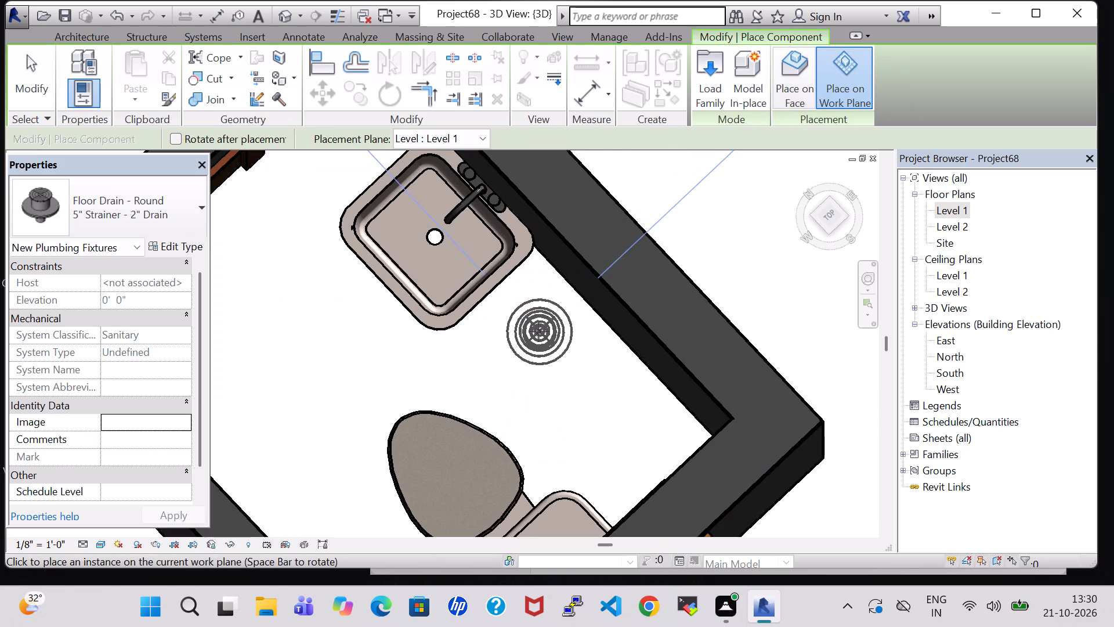
scroll(541, 362, down, 2)
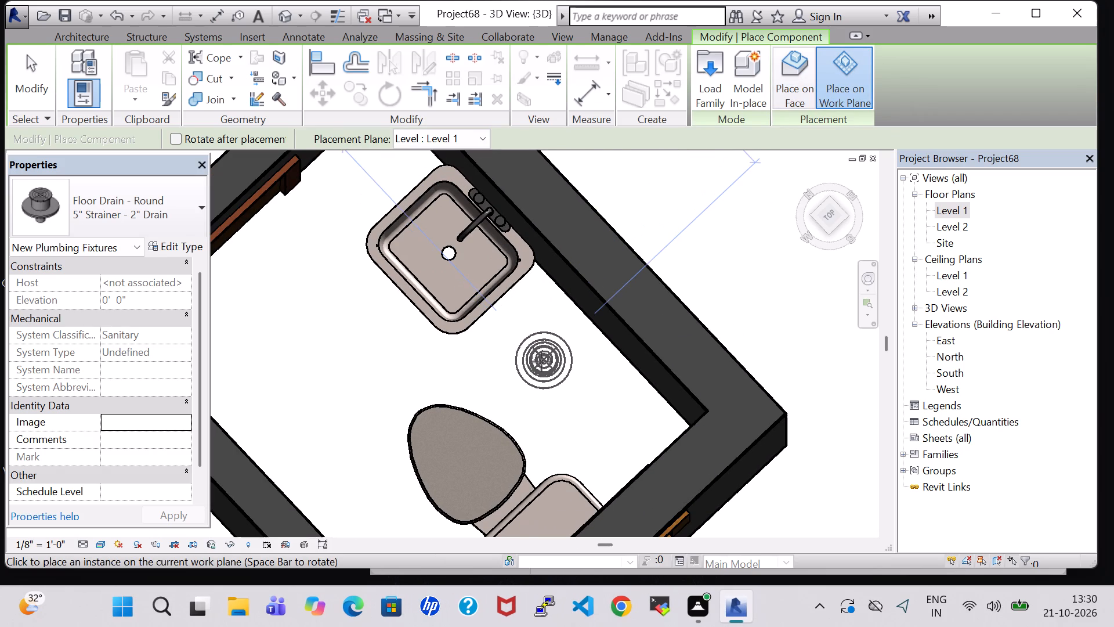
click(541, 362)
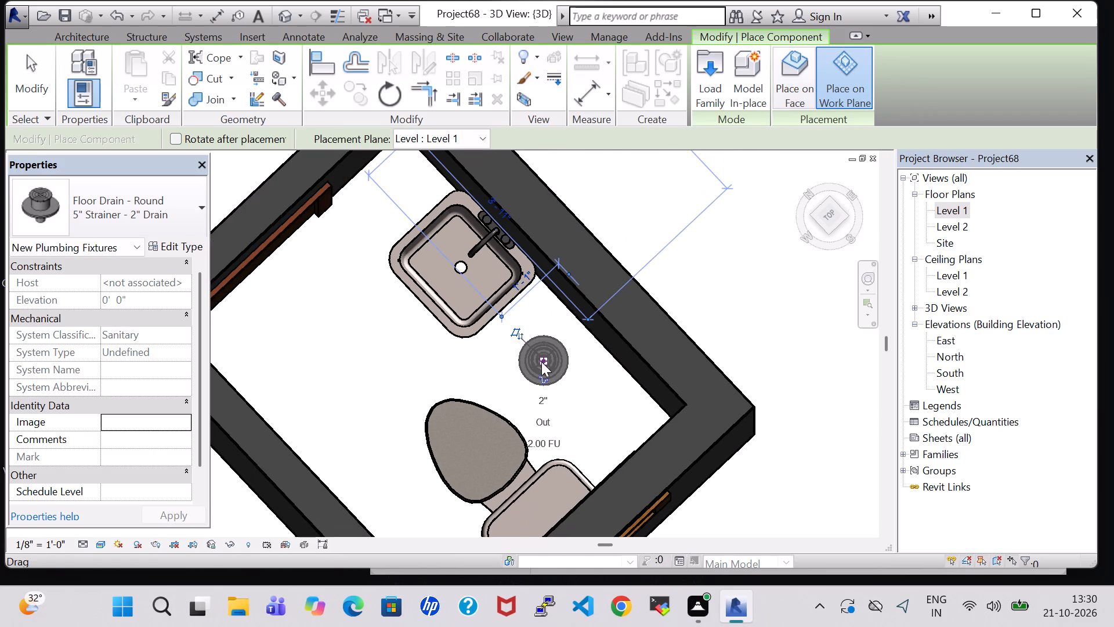
key(Escape)
key(Escape)
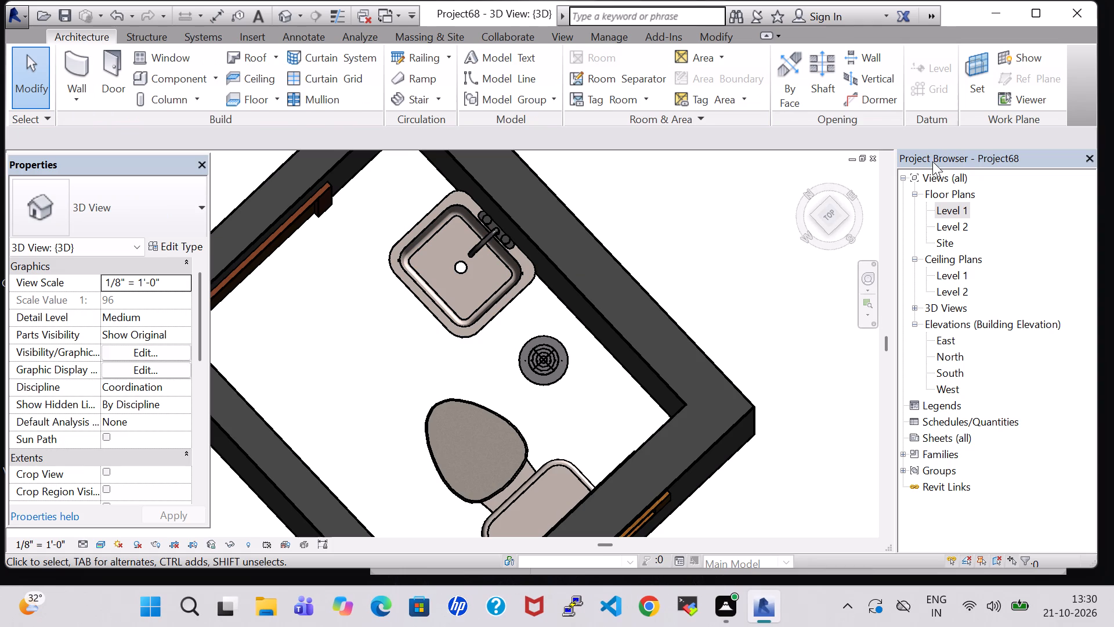
Return to the Level 1 floor plan and place tagged rooms in the new bedroom and its attached toilet.
double_click(959, 211)
scroll(737, 257, down, 2)
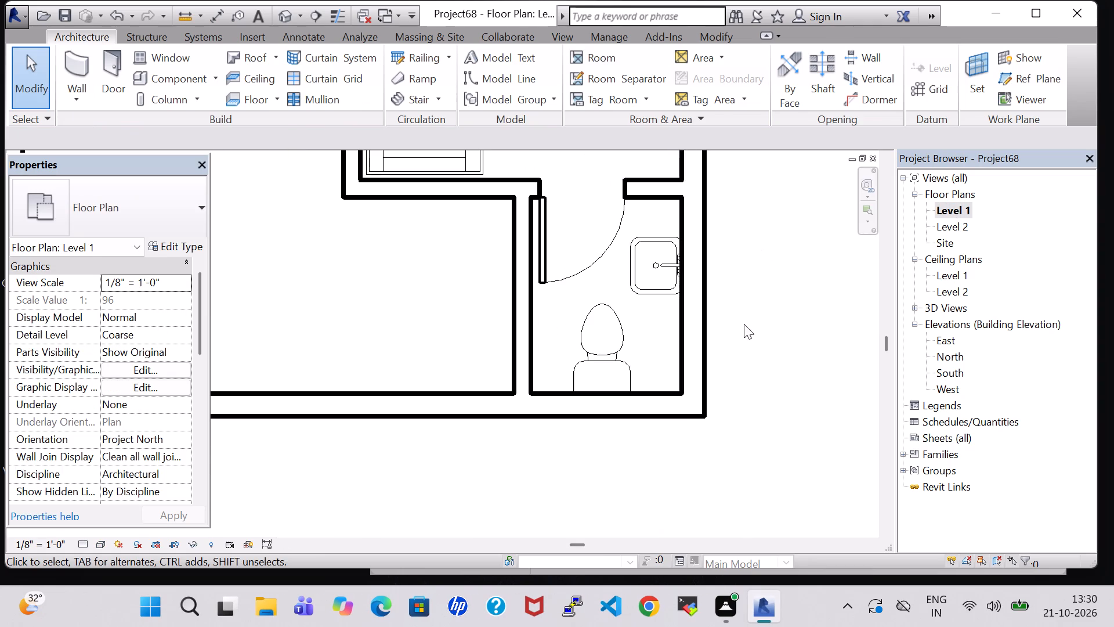
scroll(744, 324, down, 3)
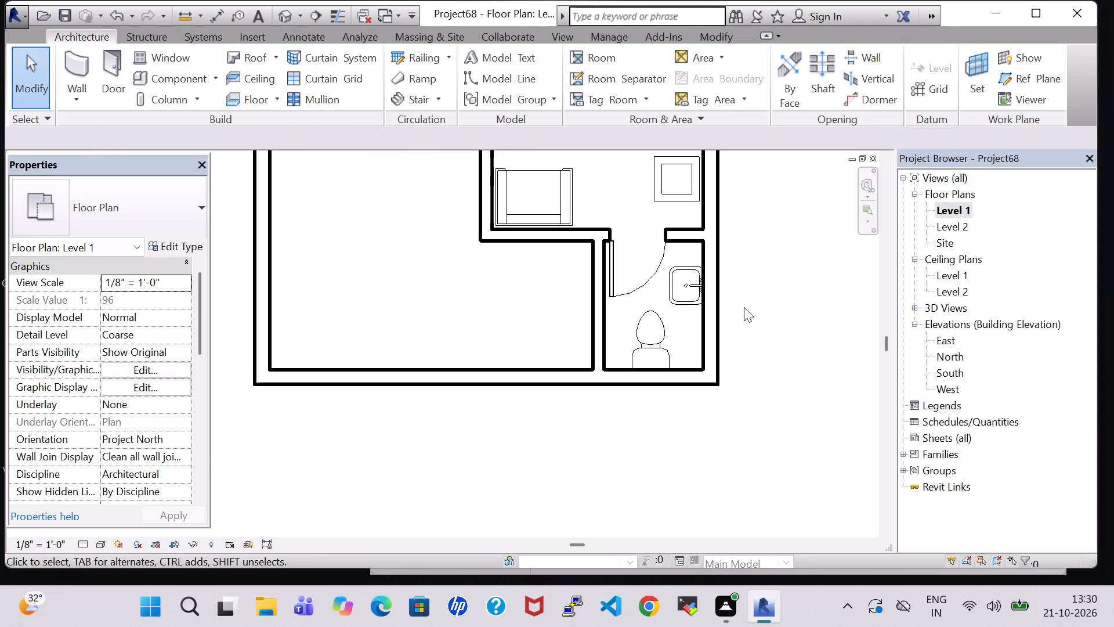
middle_drag(744, 307, 769, 438)
scroll(782, 380, down, 5)
click(590, 60)
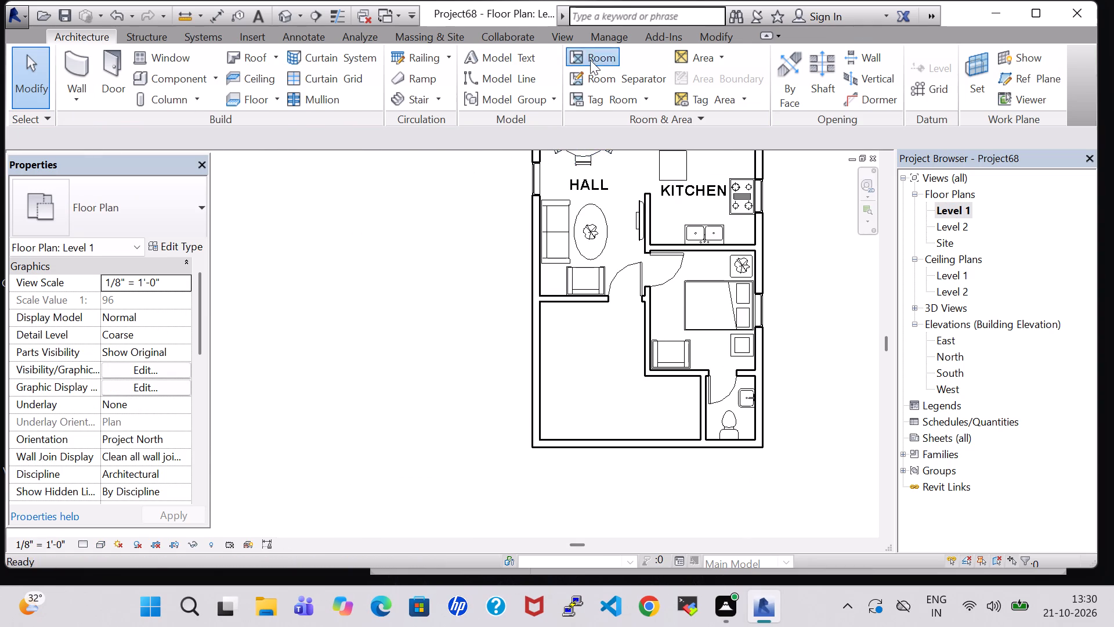
click(704, 315)
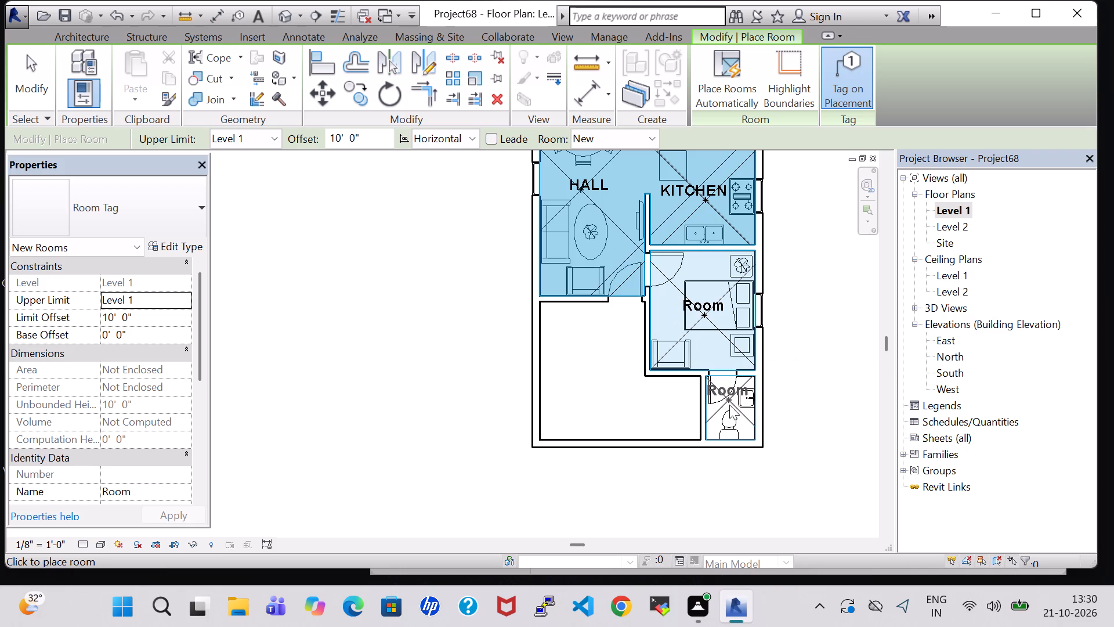
click(730, 408)
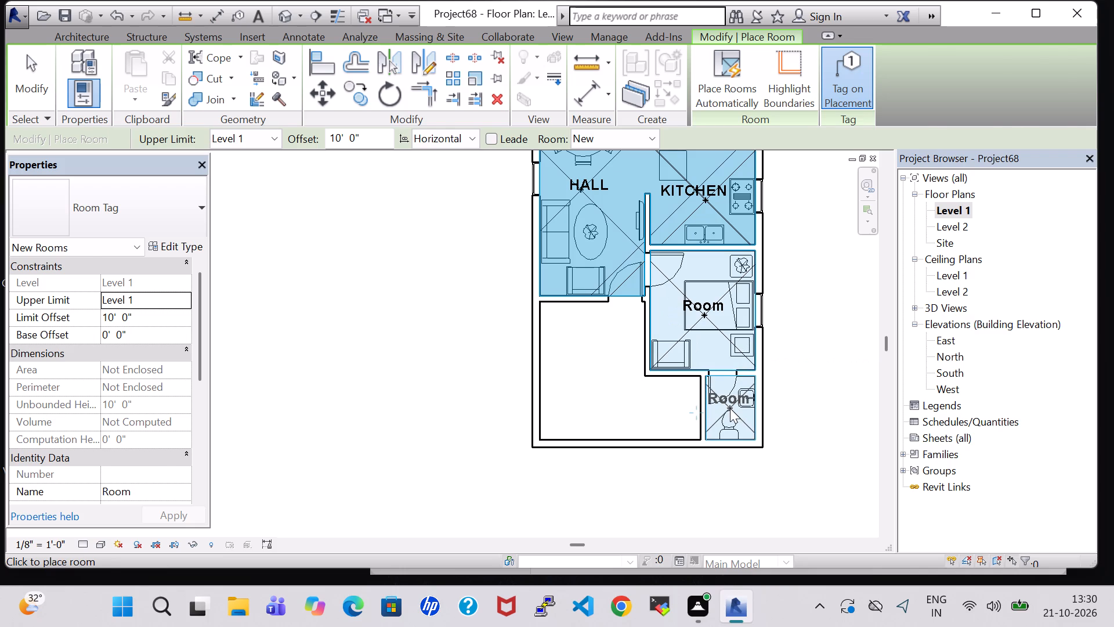
key(Escape)
key(Escape)
Rename the new bedroom's room tag as BEDROOM.
click(730, 397)
click(772, 406)
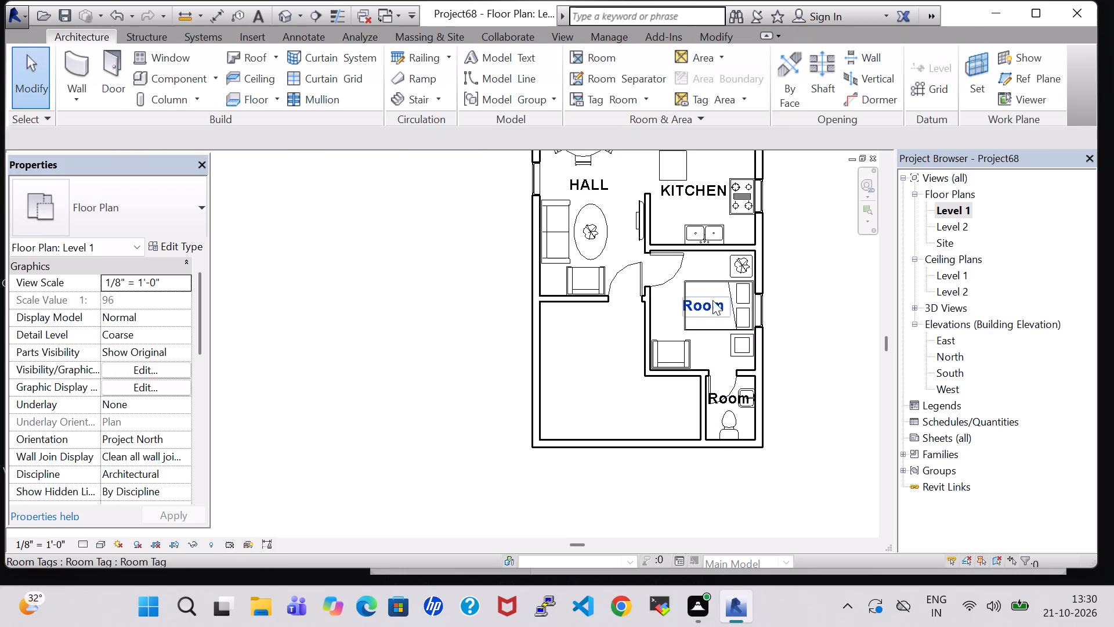
double_click(704, 305)
key(BackSpace)
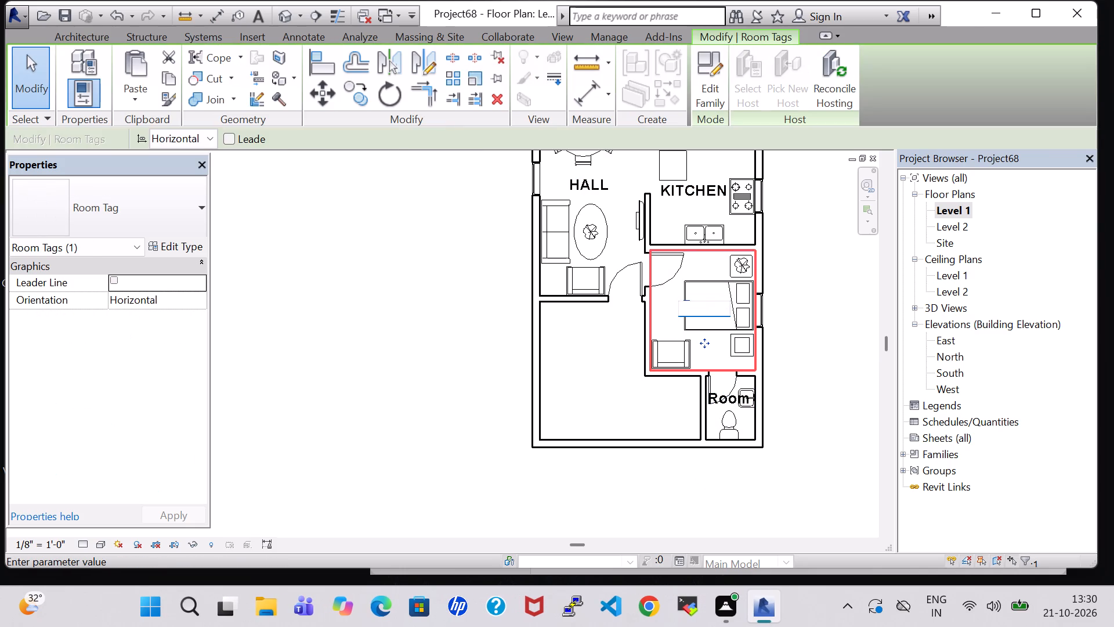
text(BEDROOM)
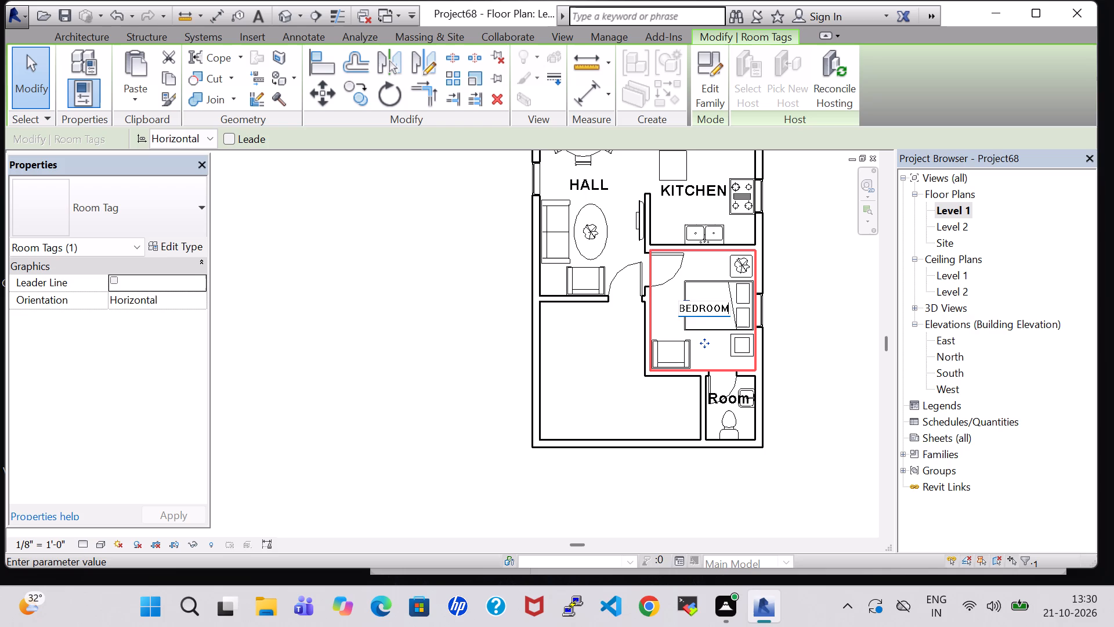
key(Return)
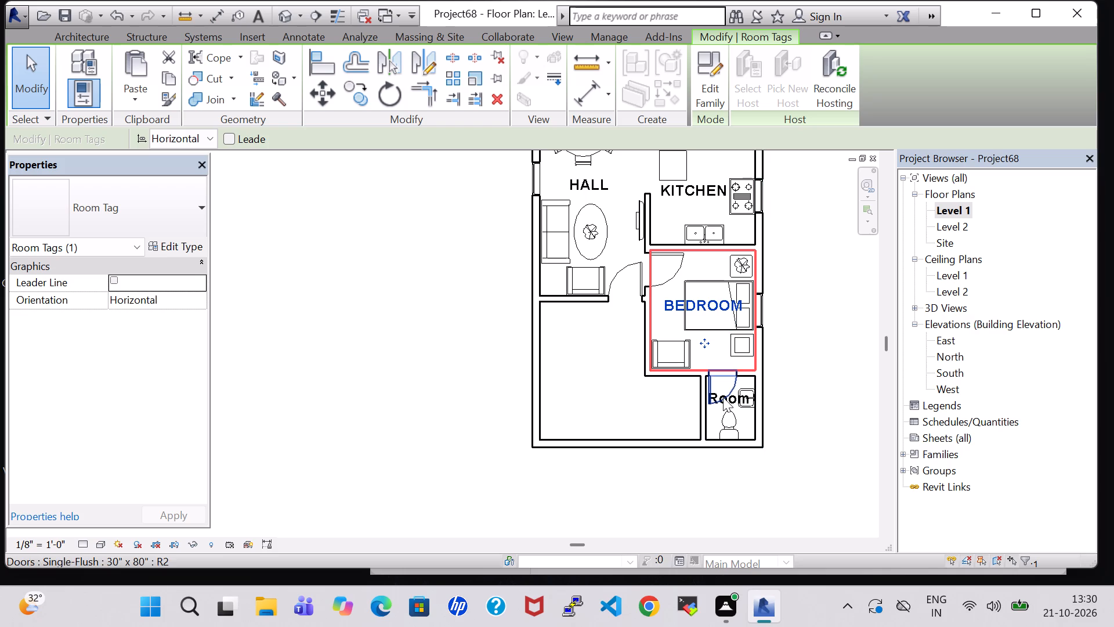
Rename the small attached room's tag as TOILET.
scroll(737, 403, up, 3)
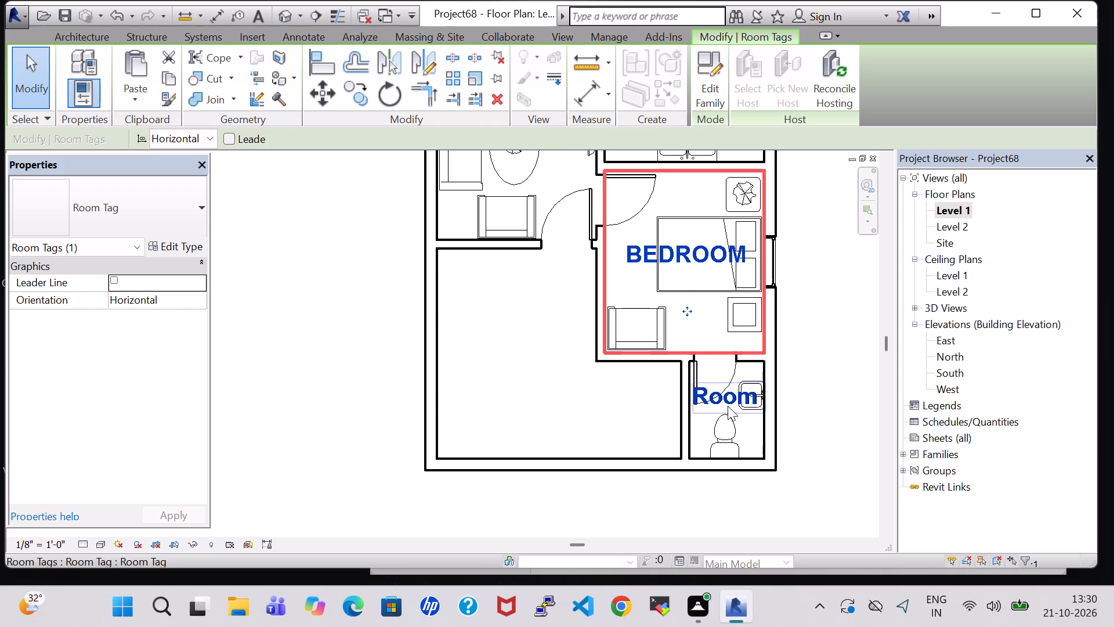
double_click(728, 406)
key(BackSpace)
text(TOILET)
key(Return)
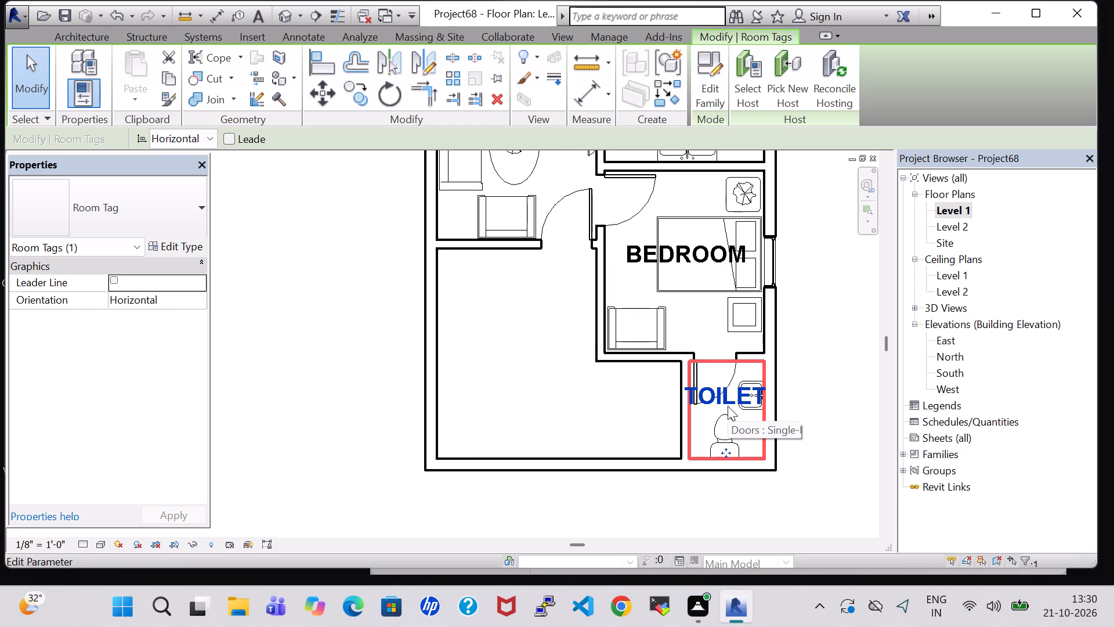
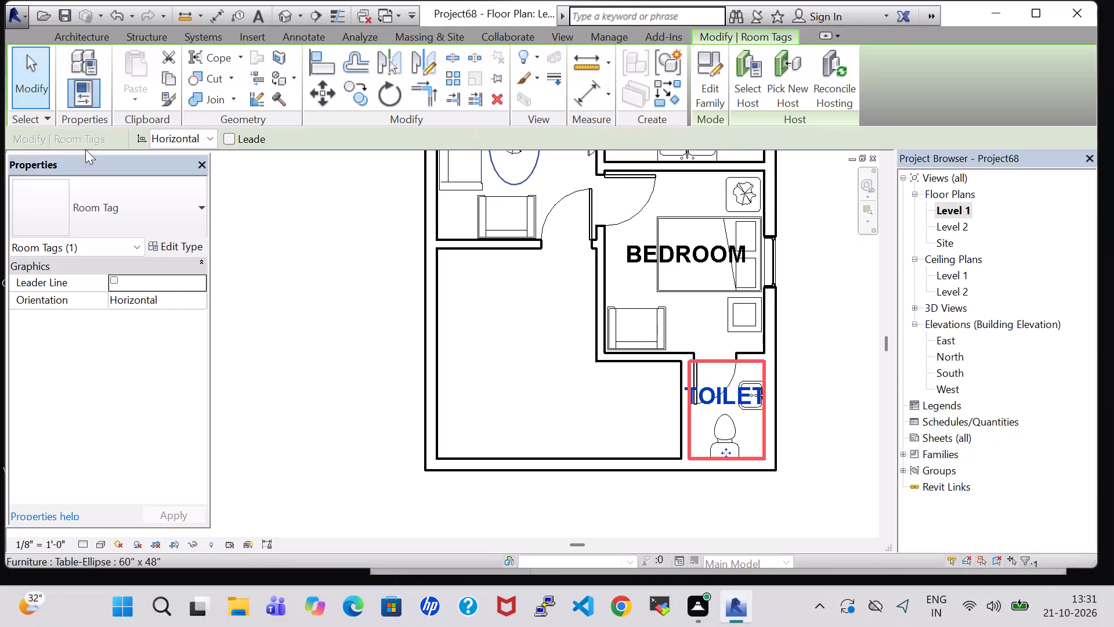
Set the lower toilet's room tag orientation to Vertical and nudge the tag to the right within the room.
click(199, 147)
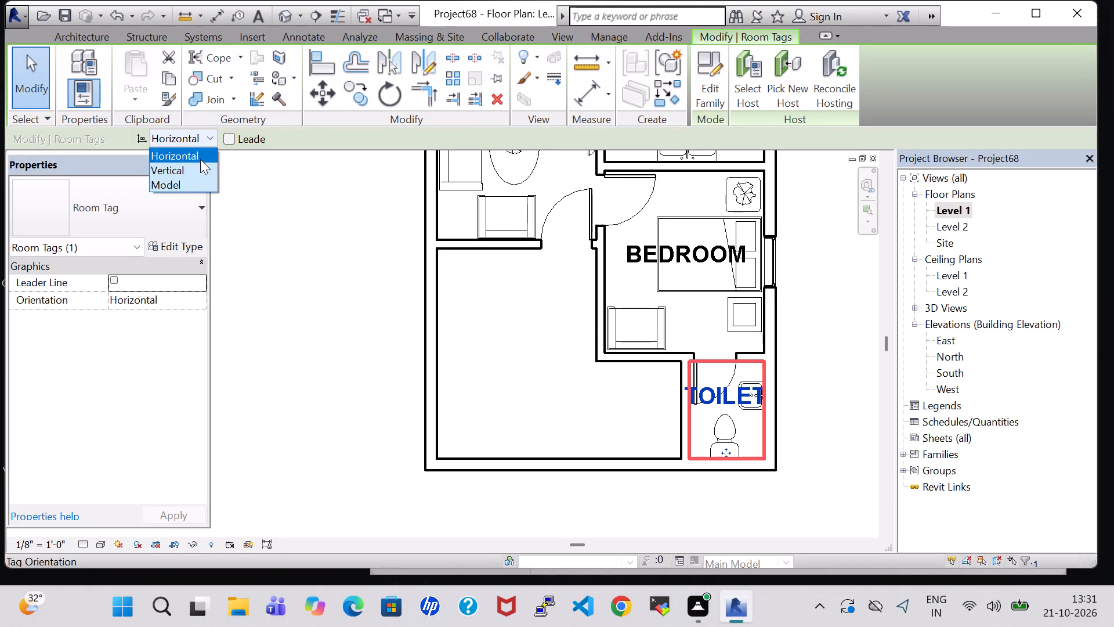
click(200, 166)
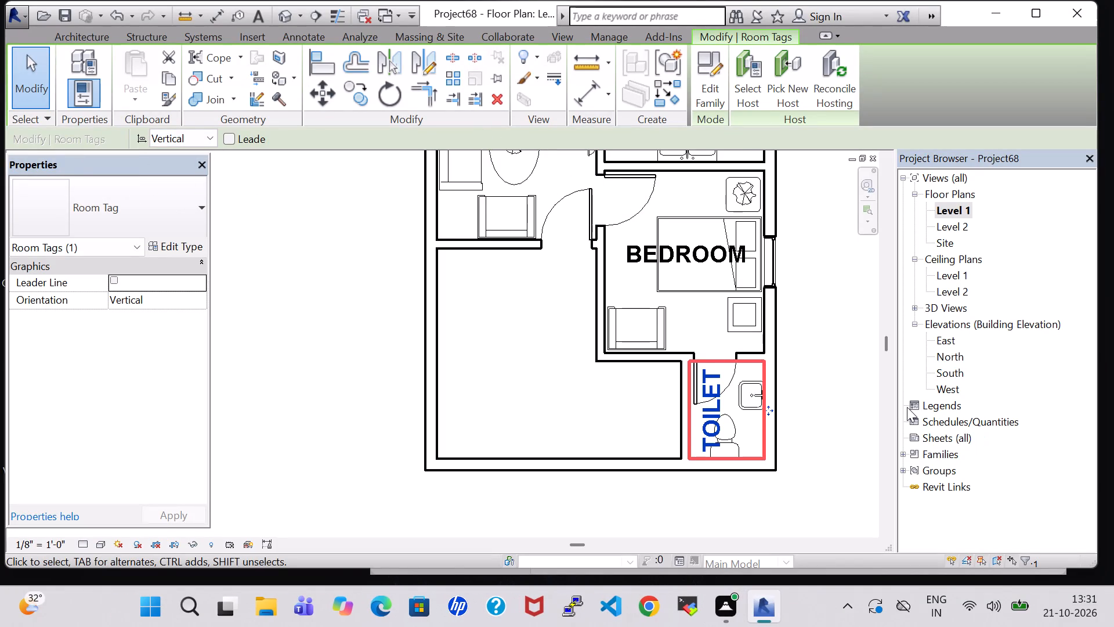
key(Right)
key(Right)
key(Right)
key(Right)
click(826, 324)
Review the complete Level 1 floor plan with its furniture and room tags.
scroll(826, 324, down, 2)
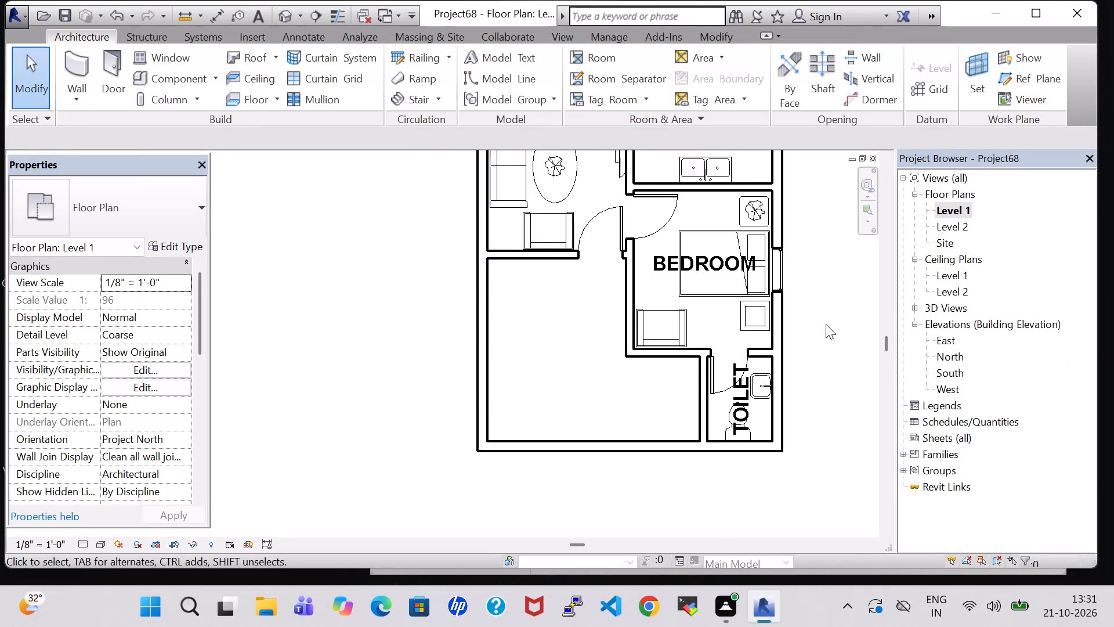
scroll(826, 324, down, 1)
middle_drag(828, 317, 815, 417)
scroll(815, 417, down, 3)
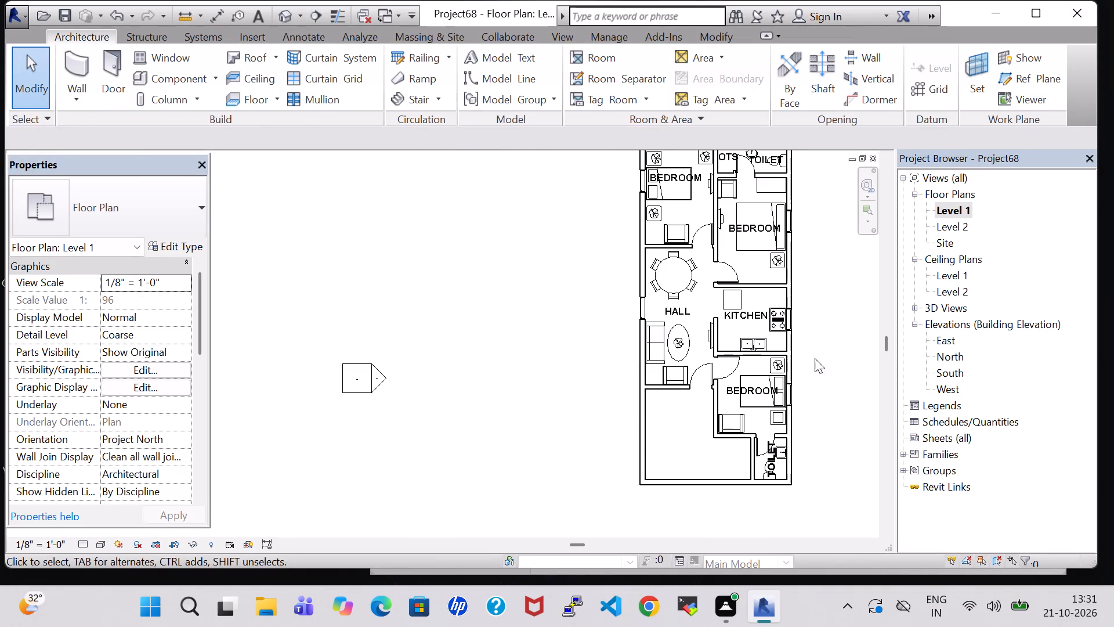
middle_drag(817, 317, 738, 407)
scroll(738, 407, down, 1)
middle_drag(738, 407, 715, 337)
scroll(715, 337, up, 1)
middle_drag(765, 280, 753, 307)
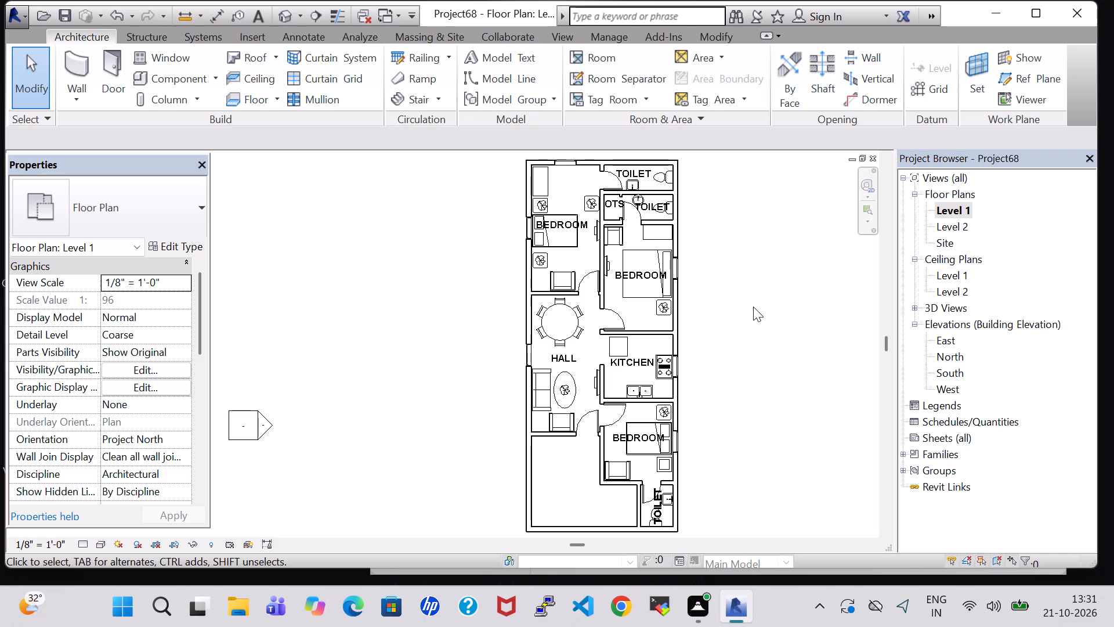
scroll(753, 307, up, 1)
Split the left outer wall at the hall's lower wall and the bottom outer wall at the toilet's left wall.
middle_drag(754, 323, 738, 234)
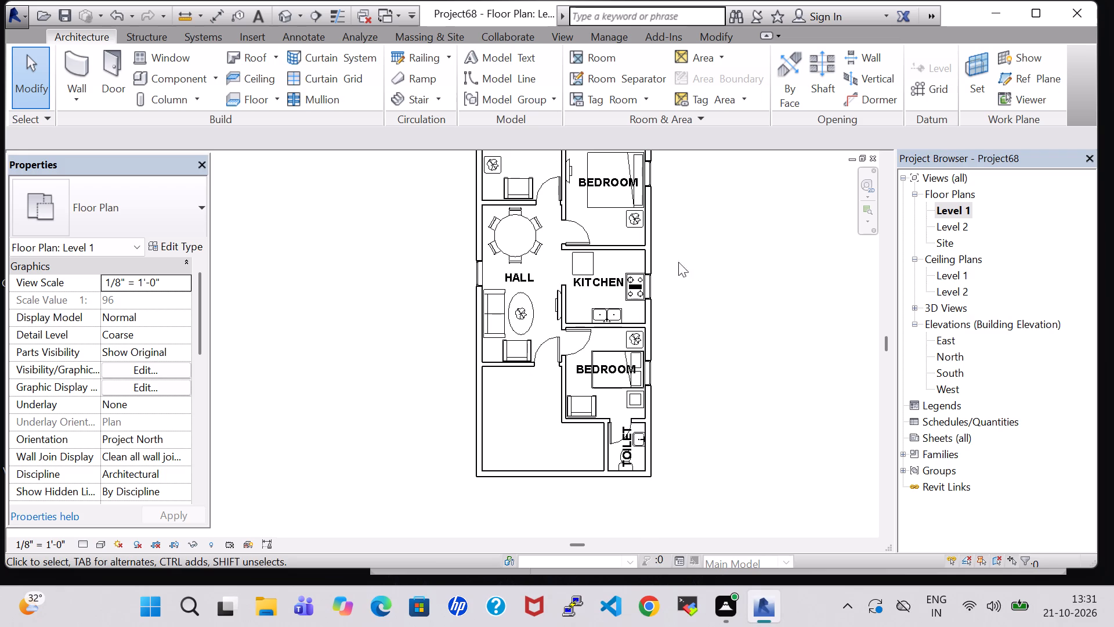
click(722, 39)
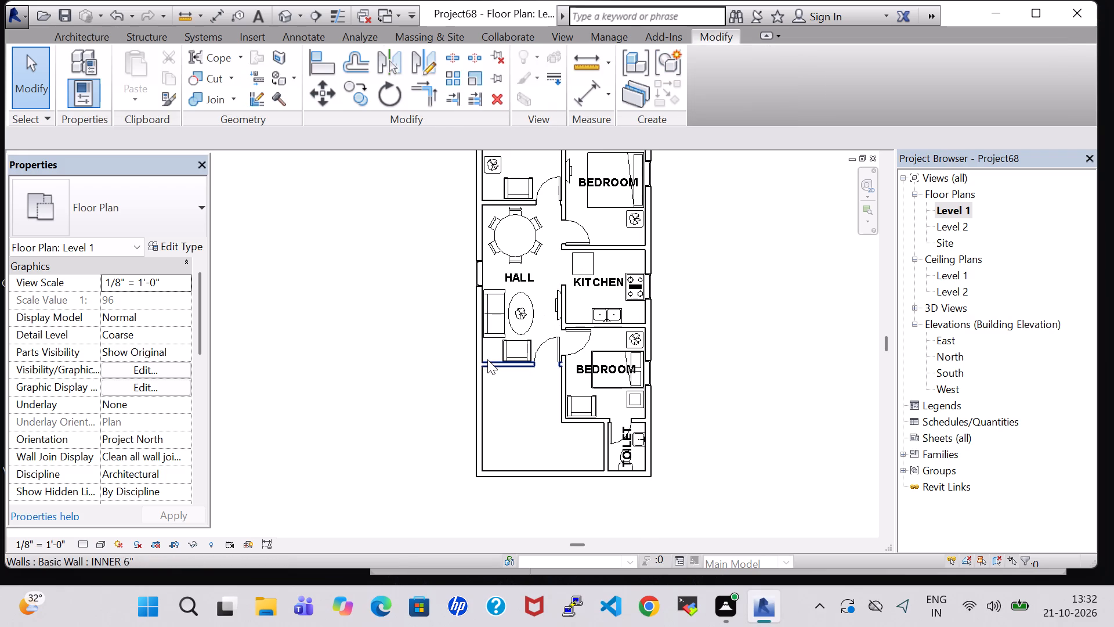
click(455, 57)
scroll(483, 446, up, 5)
click(473, 280)
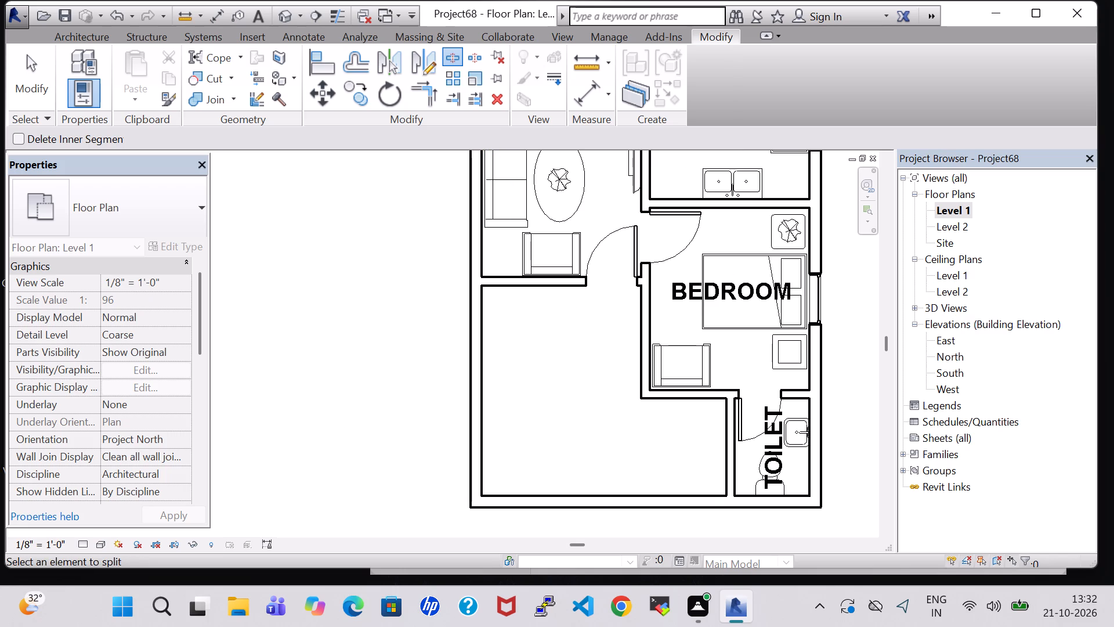
click(733, 499)
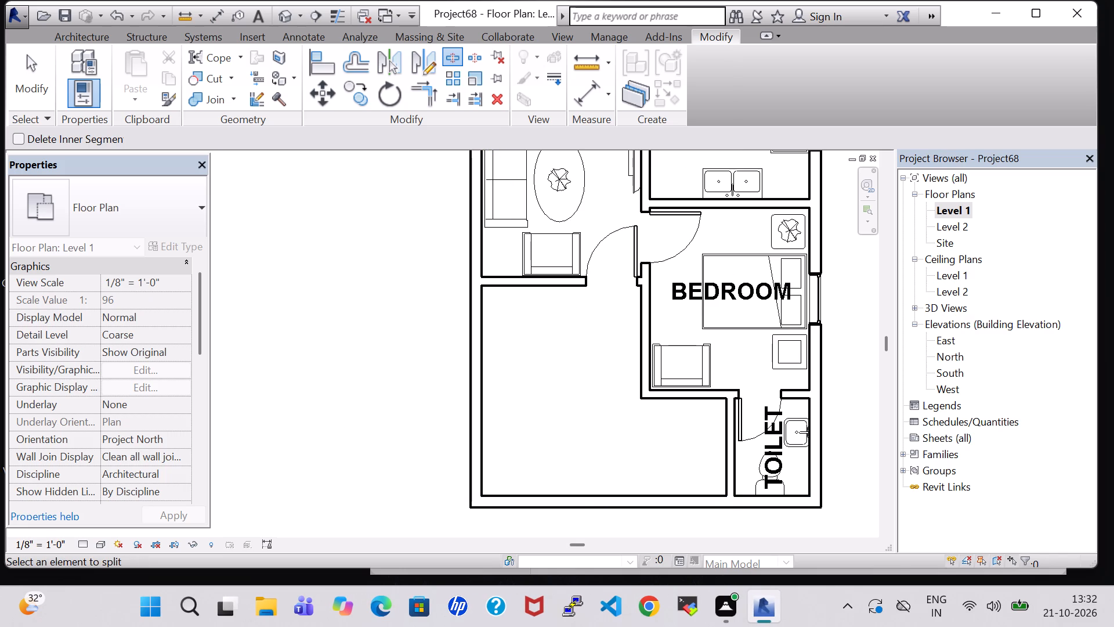
key(Escape)
key(Escape)
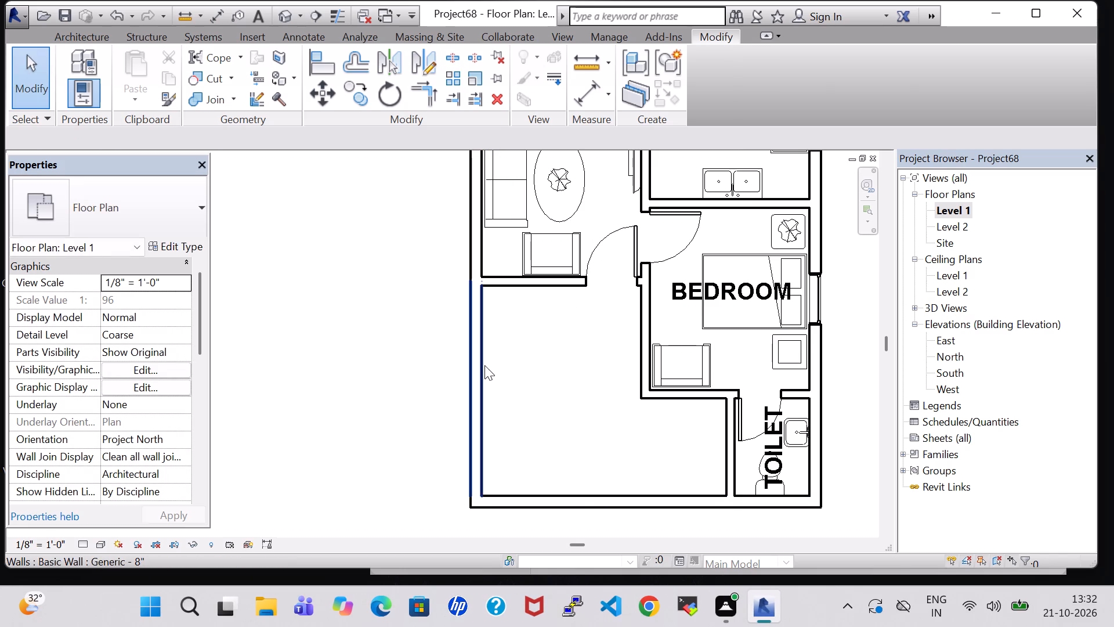
click(484, 365)
click(580, 363)
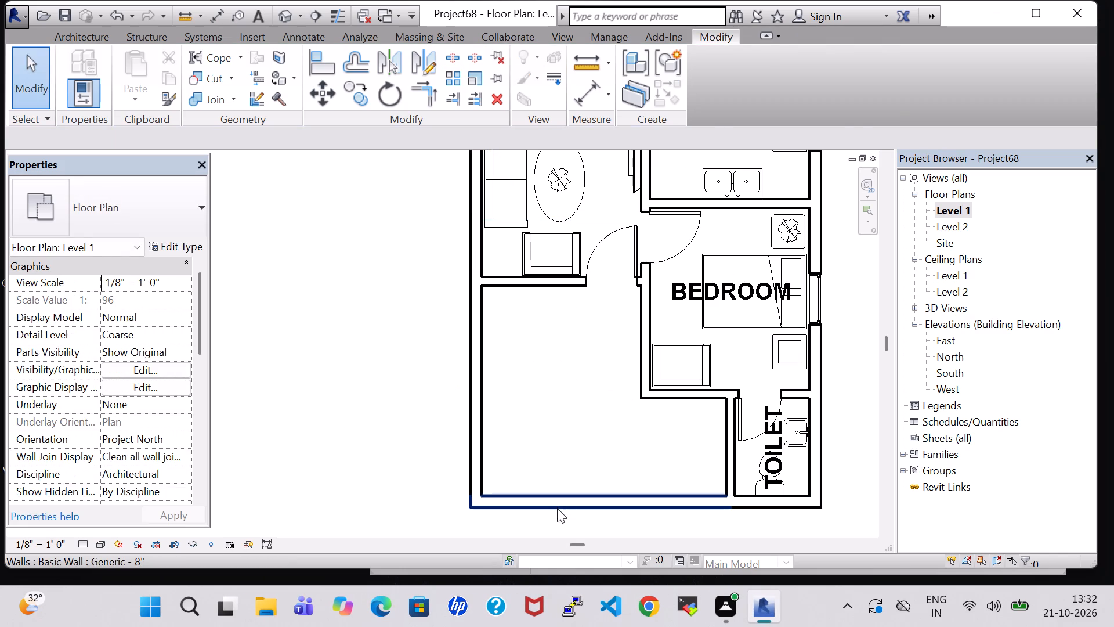
click(557, 508)
click(552, 351)
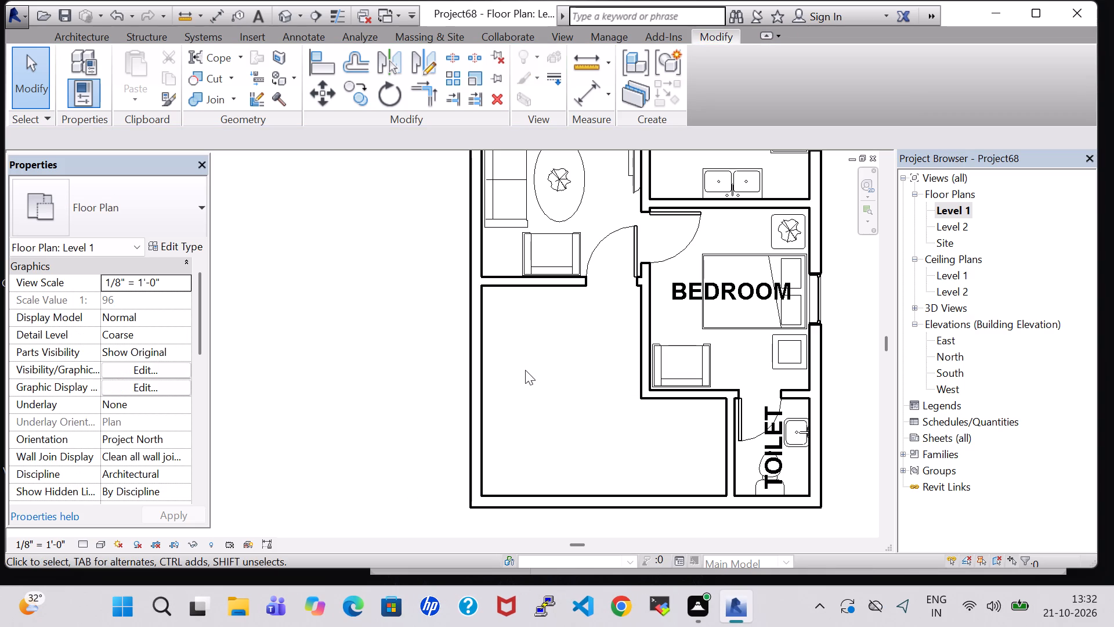
Set the unconnected height of the left outer wall segment beside the open front area to 2' 0".
click(481, 343)
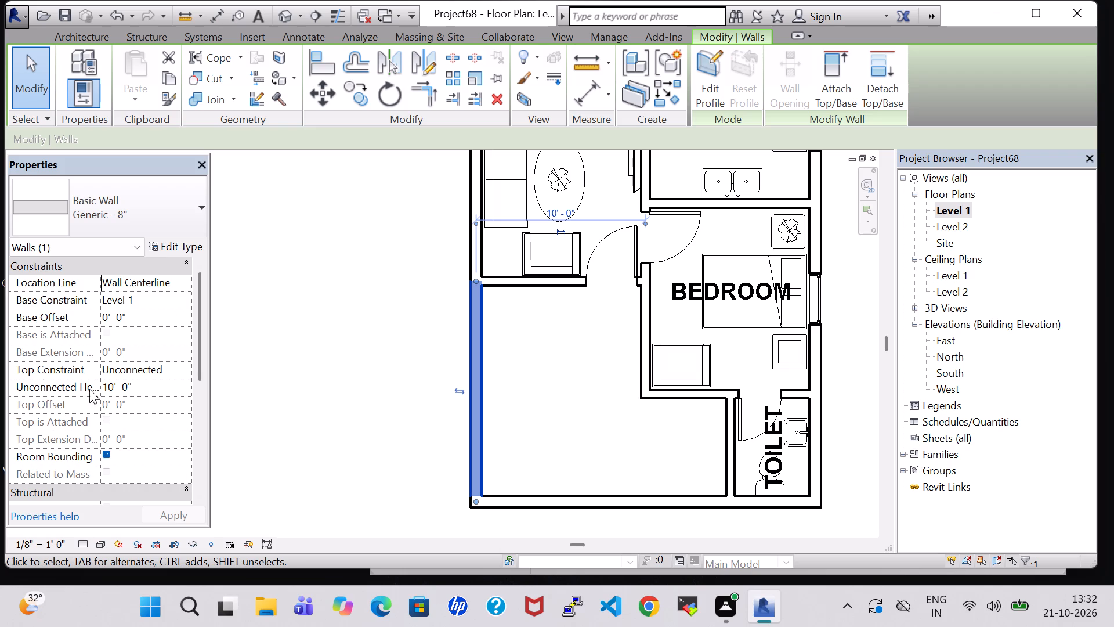
click(112, 392)
click(112, 392)
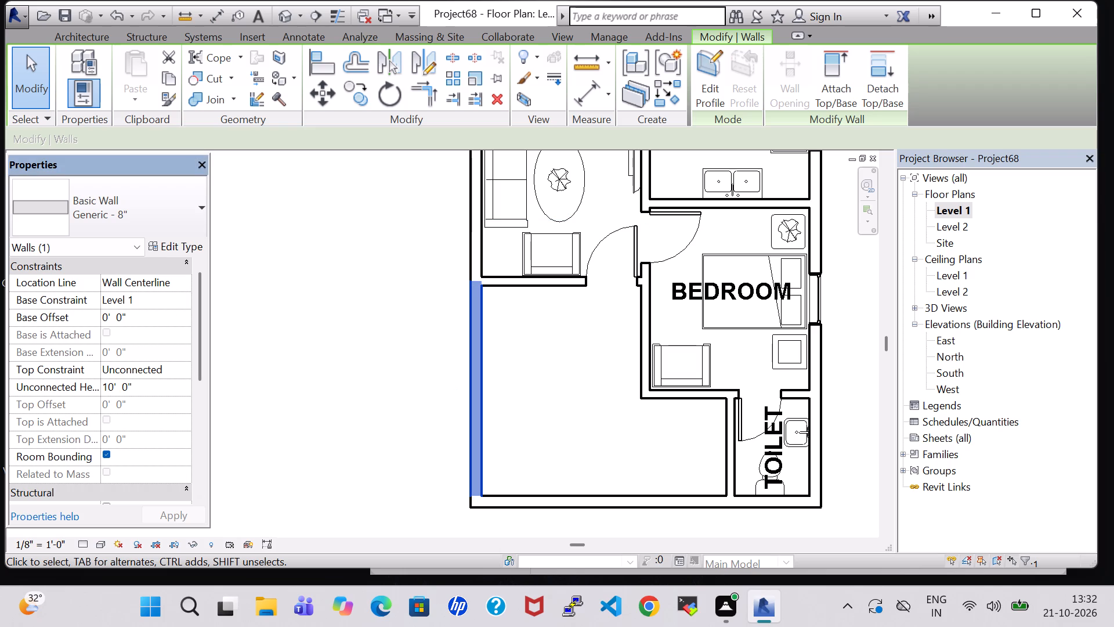
key(BackSpace)
key(BackSpace)
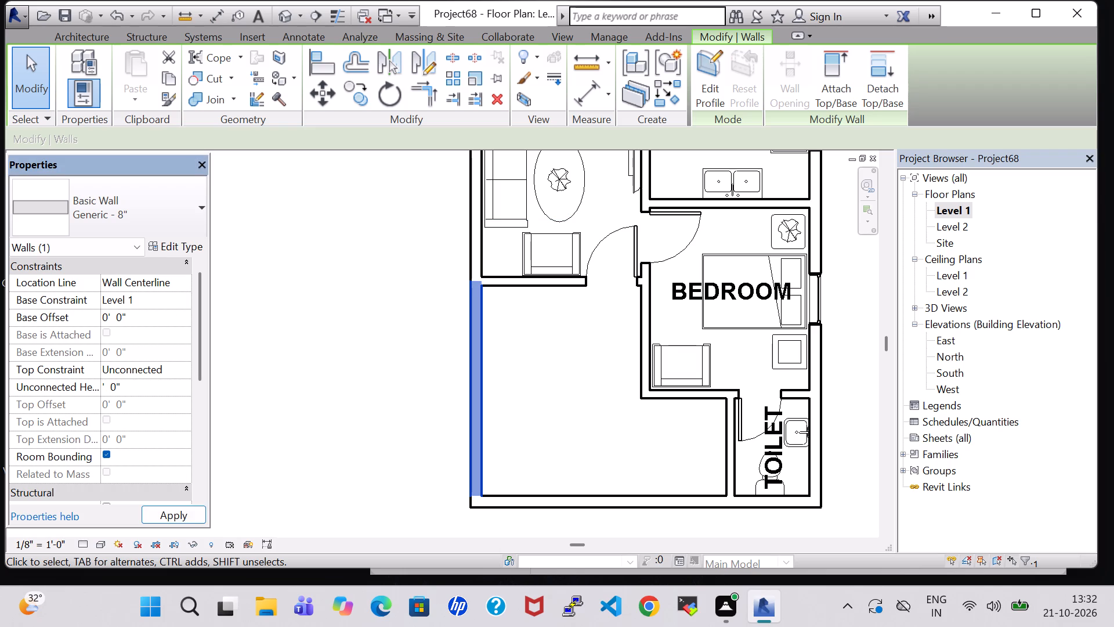
key(2)
click(177, 519)
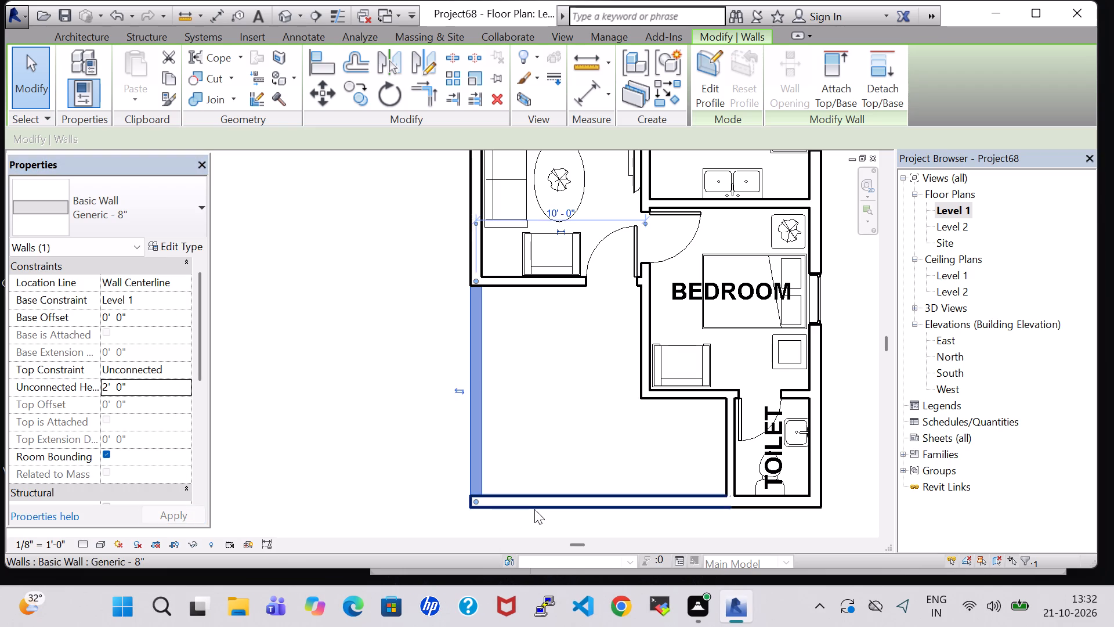
Set the unconnected height of the bottom outer wall segment along the open front area to 2' 0".
click(534, 509)
click(111, 392)
click(111, 391)
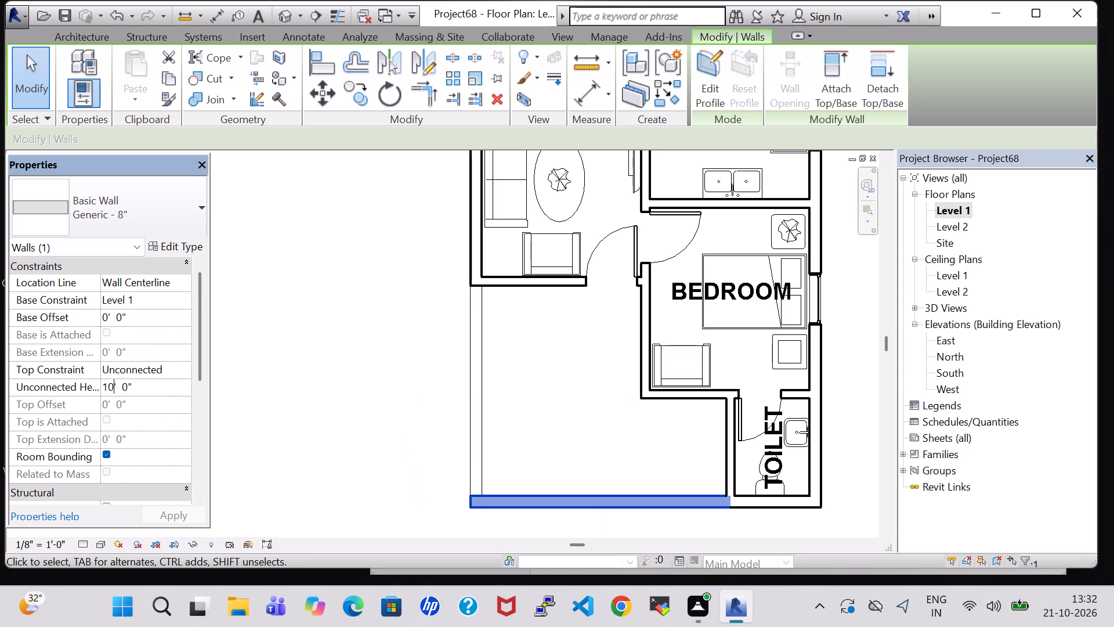
key(BackSpace)
key(BackSpace)
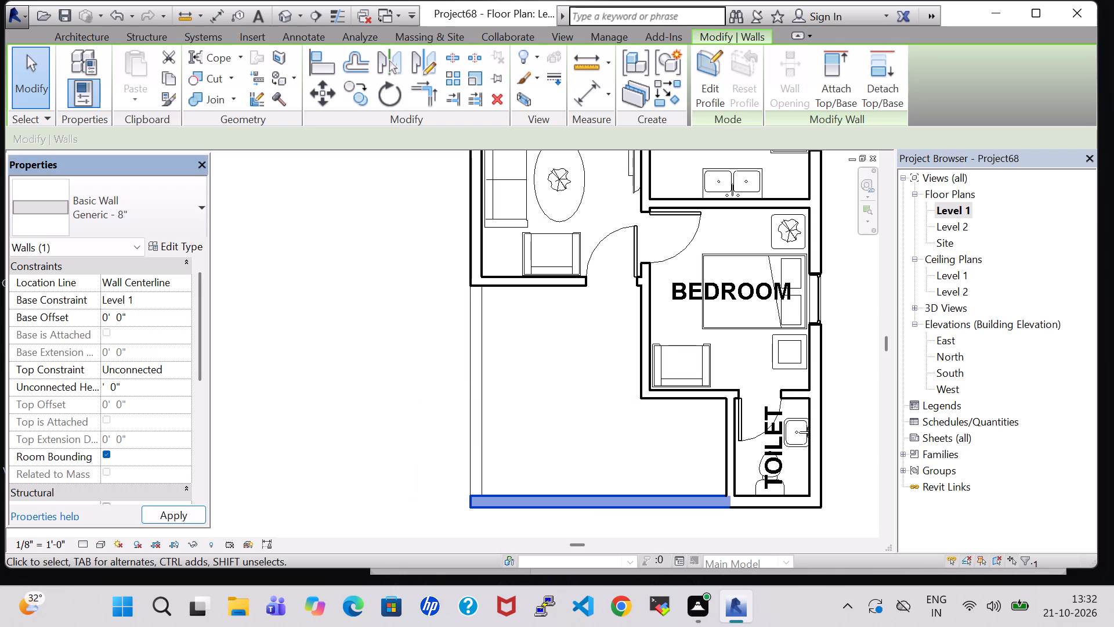
key(2)
click(171, 521)
click(349, 405)
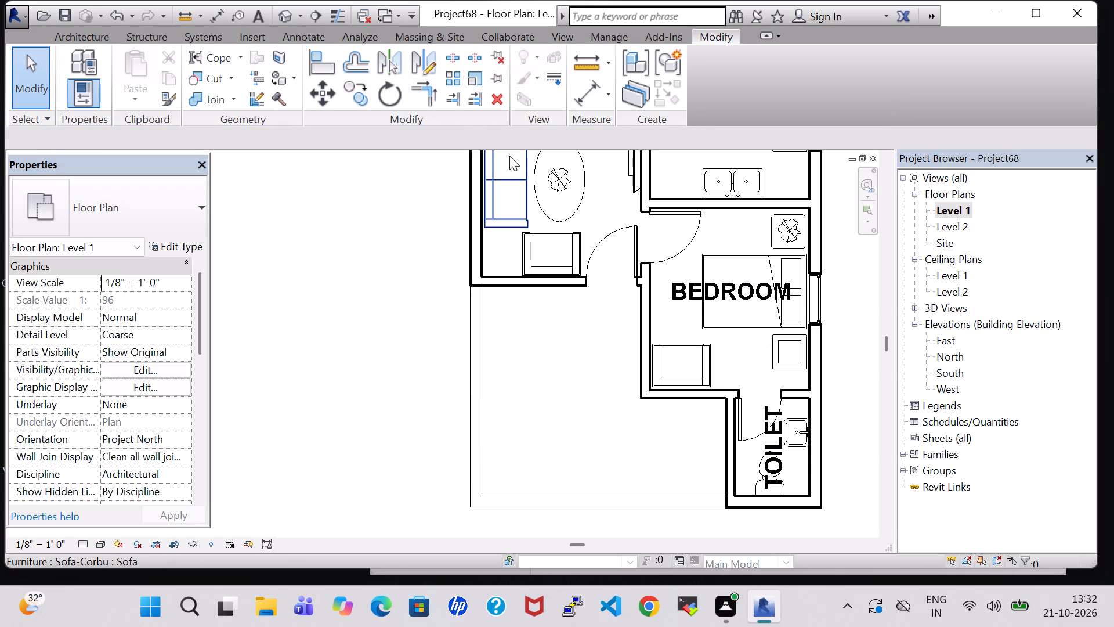
Start a railing and sketch a 12' 9" path line down the centreline of the low left wall, ending at the corner.
scroll(509, 156, down, 2)
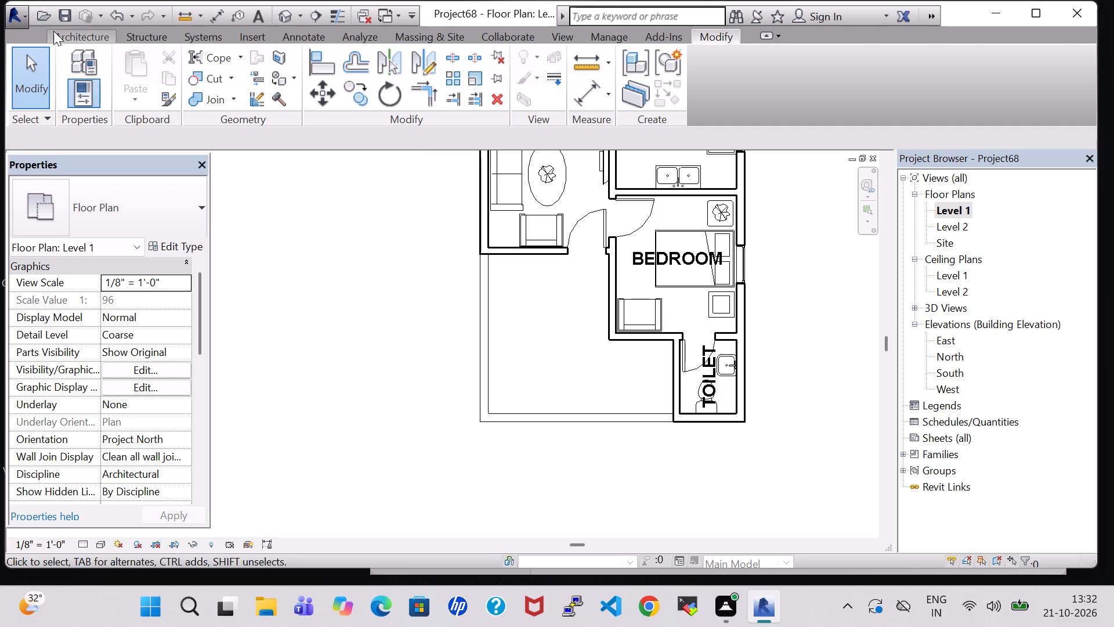
click(92, 45)
click(92, 36)
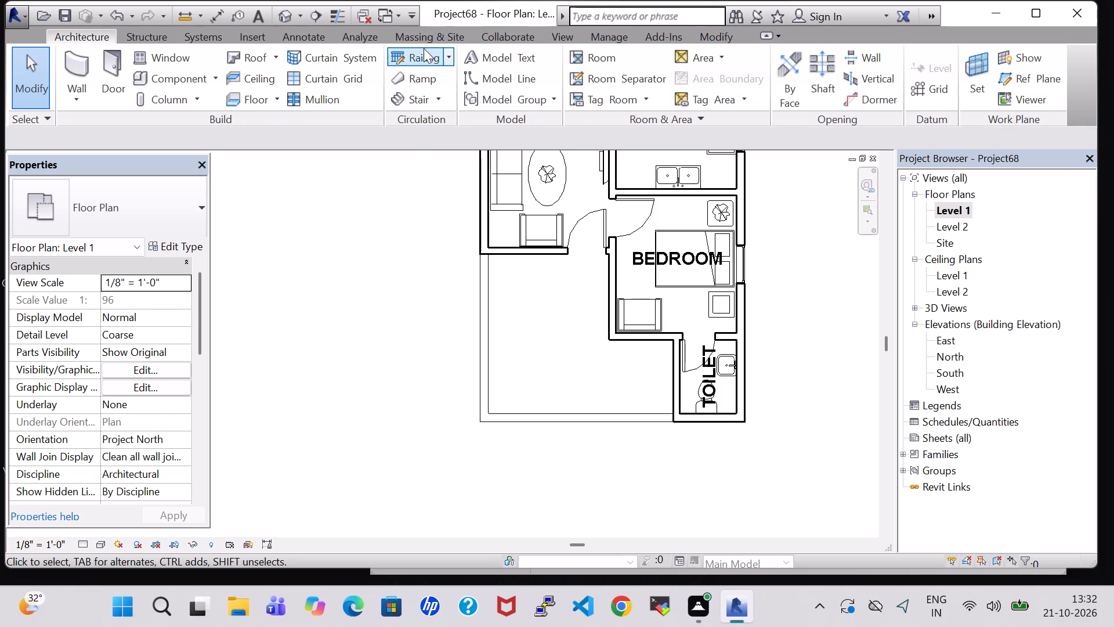
click(424, 55)
scroll(530, 227, up, 2)
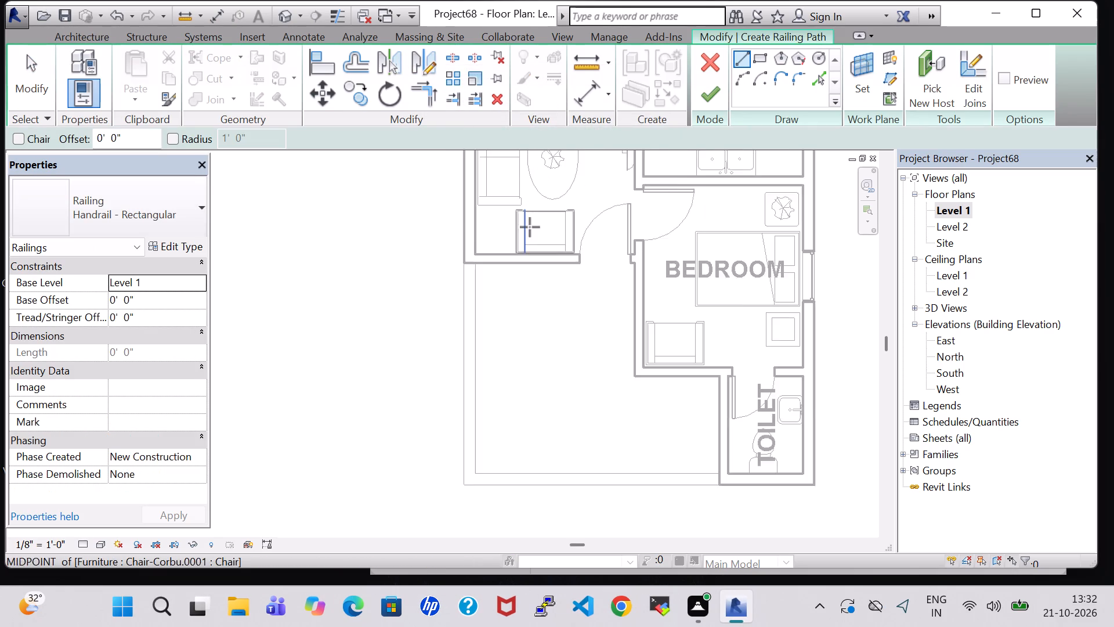
scroll(530, 227, up, 2)
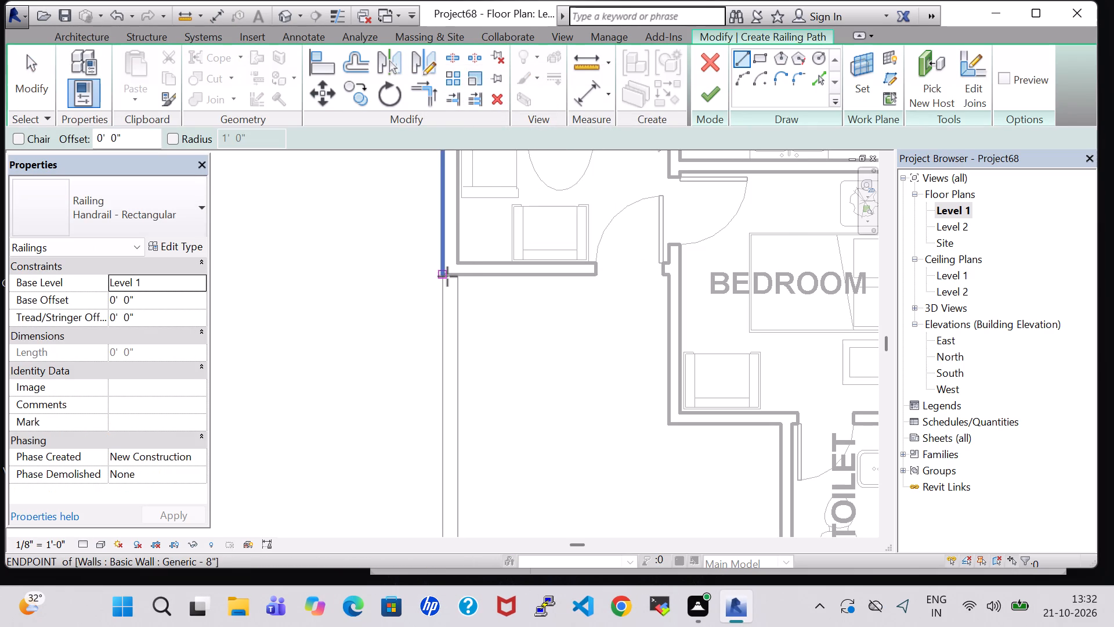
scroll(447, 276, up, 3)
click(450, 275)
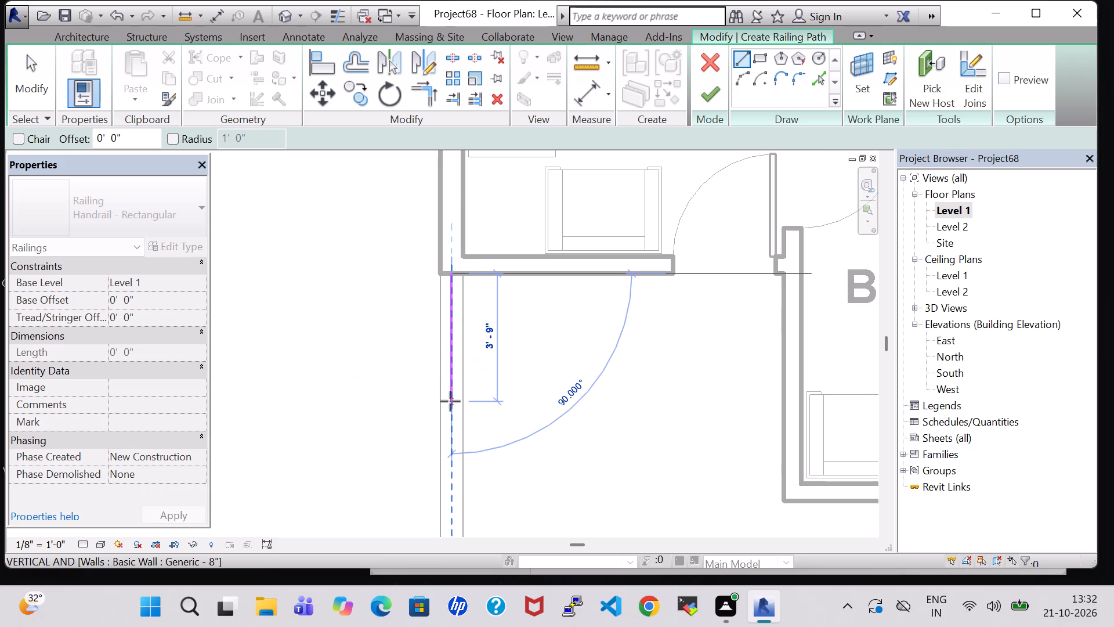
scroll(450, 401, up, 1)
middle_drag(450, 401, 479, 257)
middle_drag(478, 422, 478, 379)
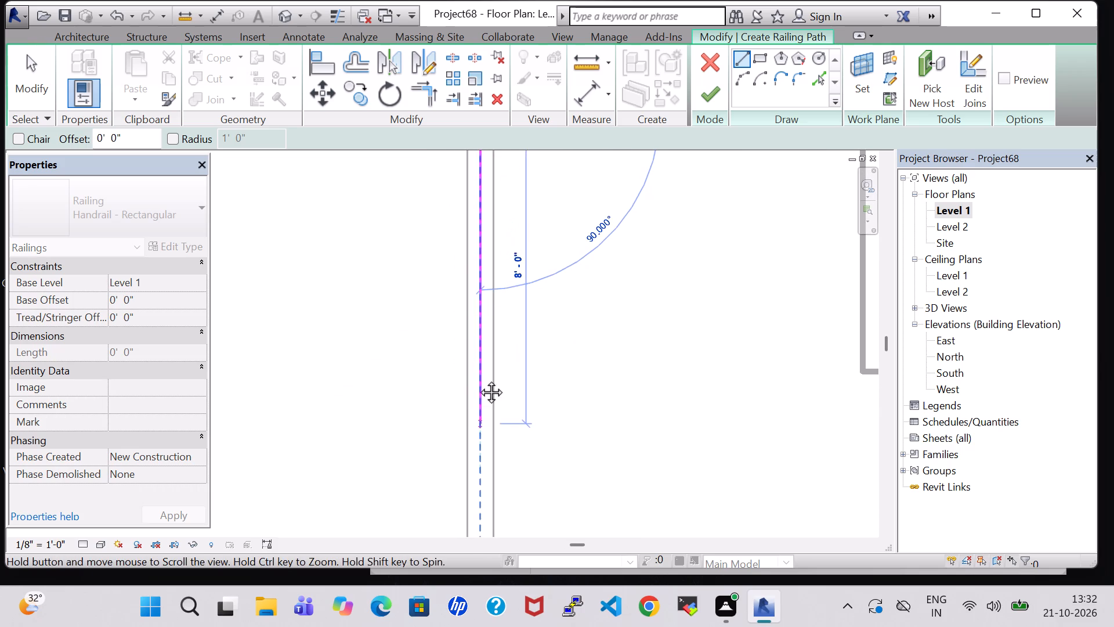
middle_drag(478, 379, 515, 228)
click(518, 415)
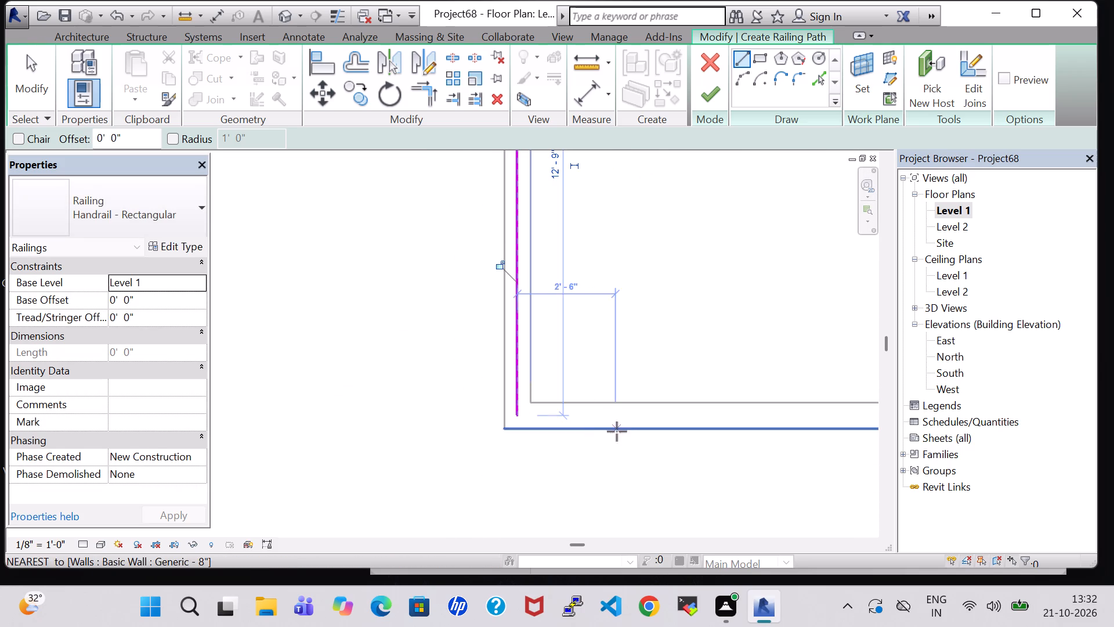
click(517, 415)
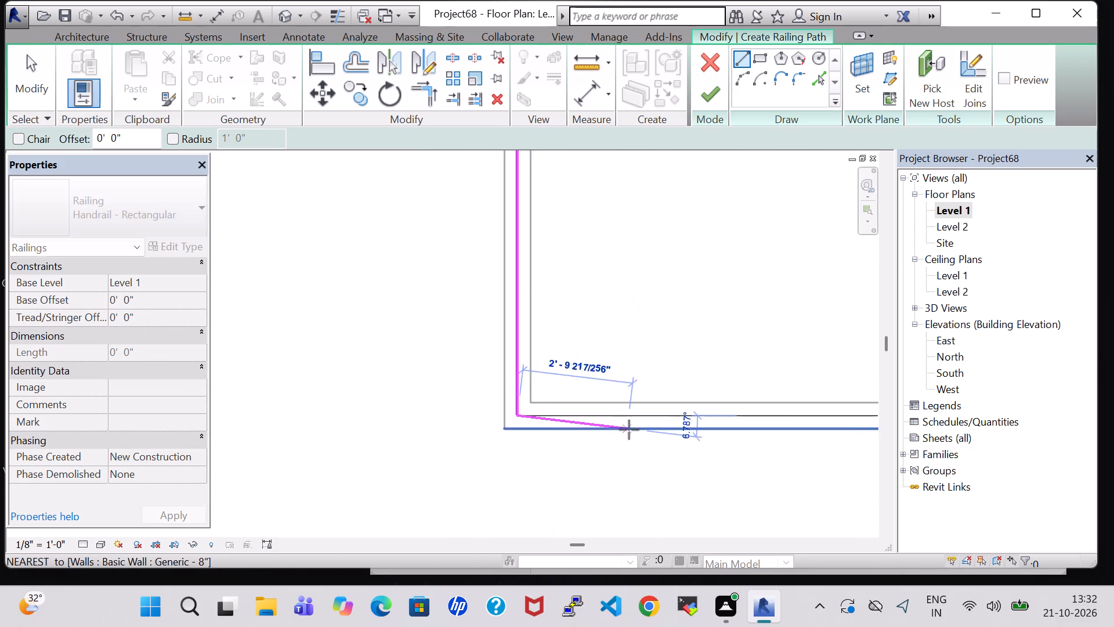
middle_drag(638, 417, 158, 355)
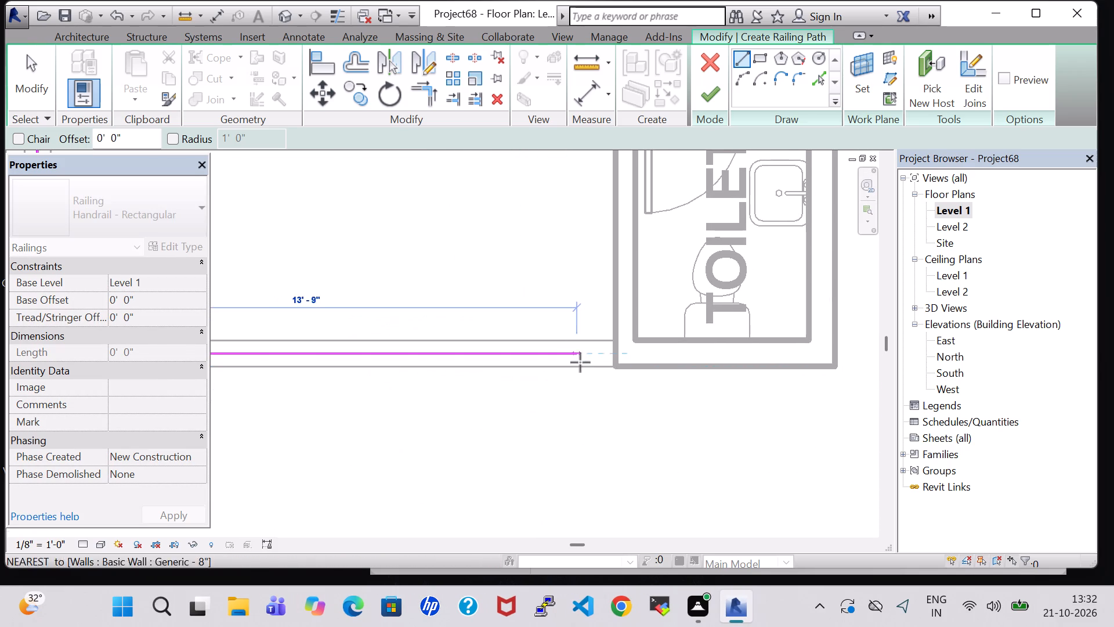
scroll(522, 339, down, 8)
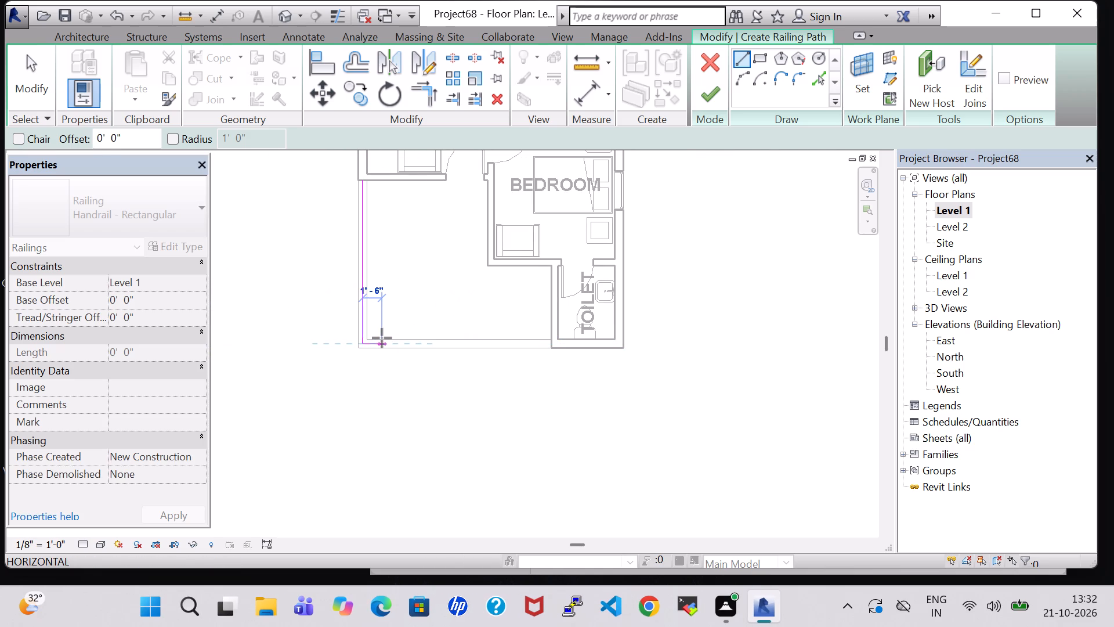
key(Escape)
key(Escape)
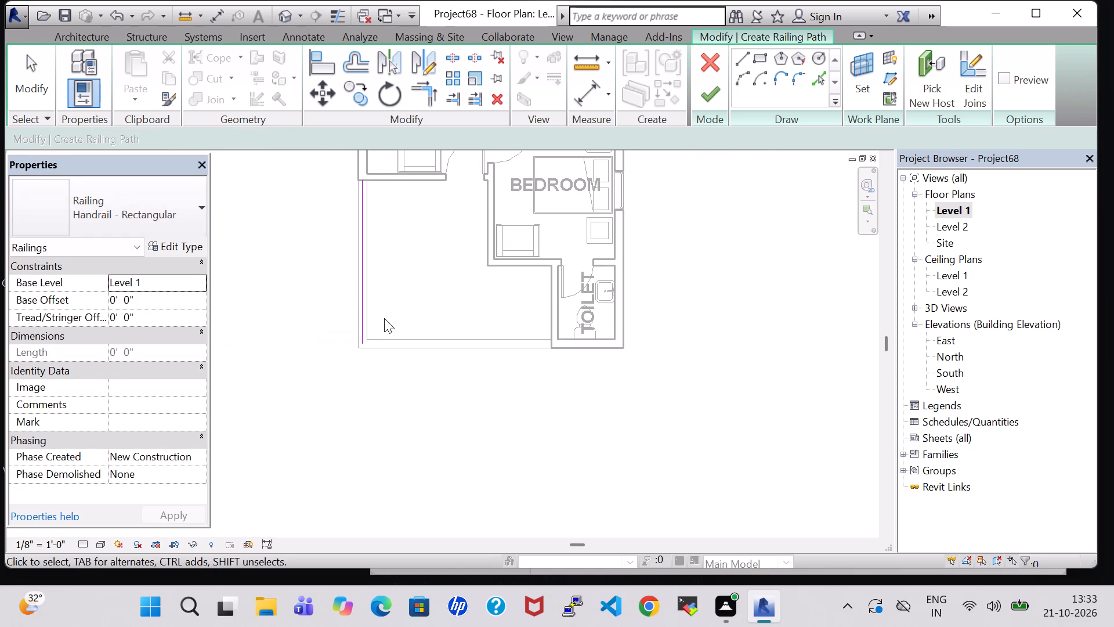
Check the railing path line at the corner of the low left wall and finish the railing sketch.
click(360, 274)
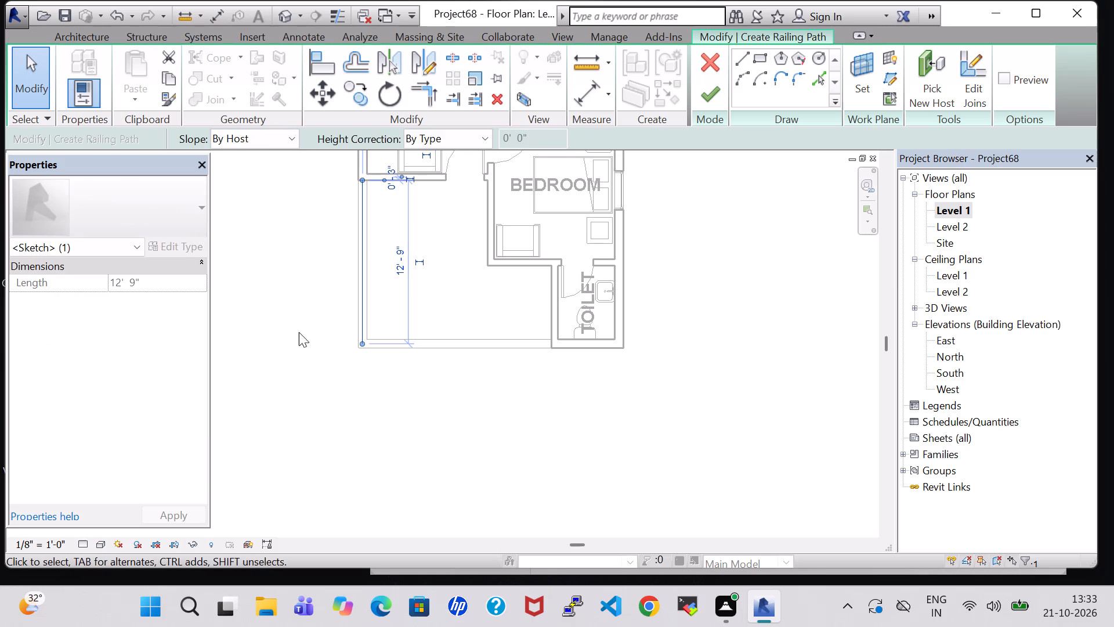
click(309, 357)
click(362, 302)
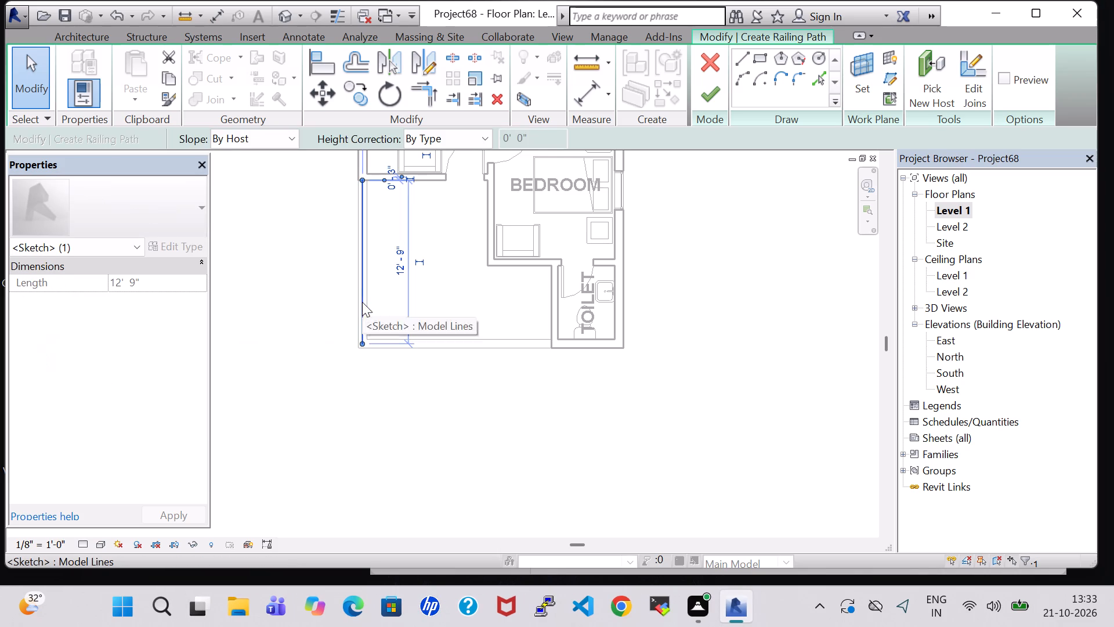
scroll(191, 260, up, 8)
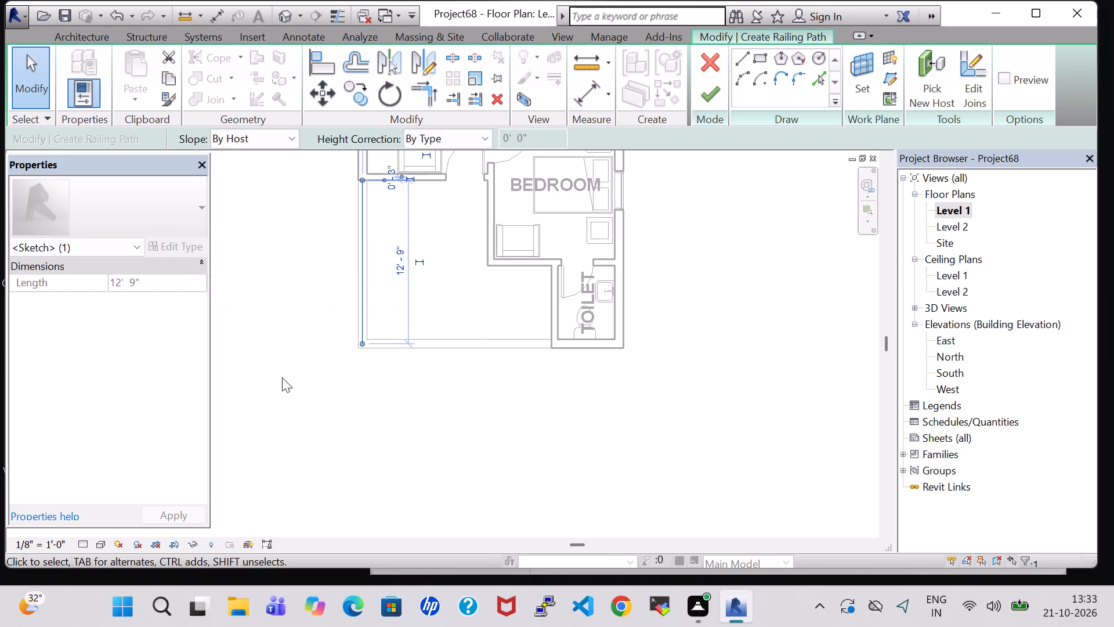
click(282, 377)
scroll(282, 377, up, 7)
click(494, 237)
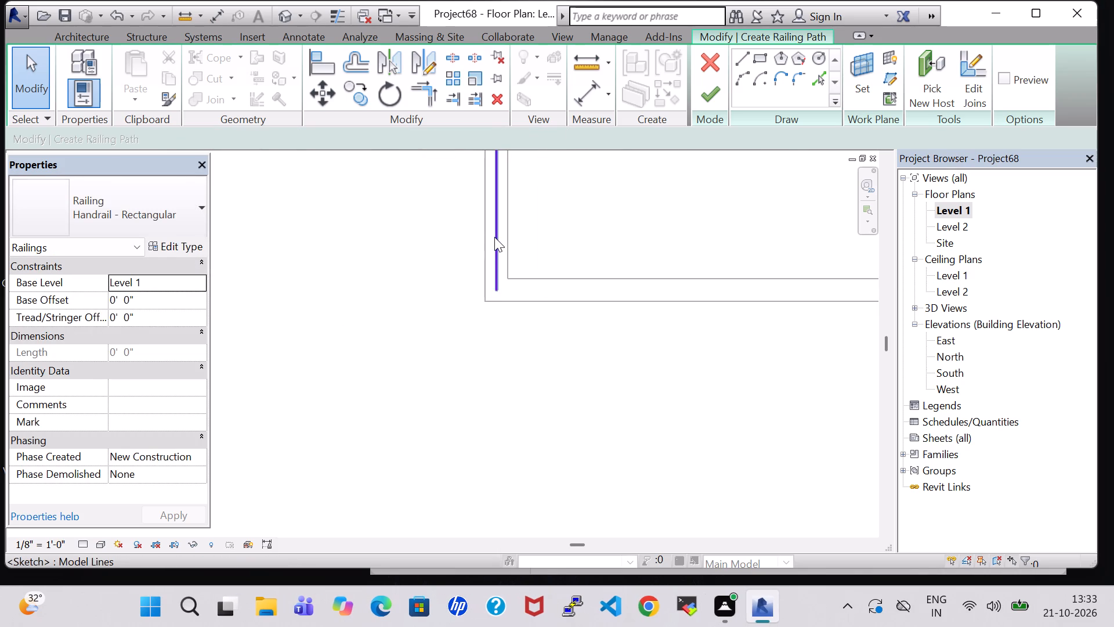
scroll(169, 258, up, 1)
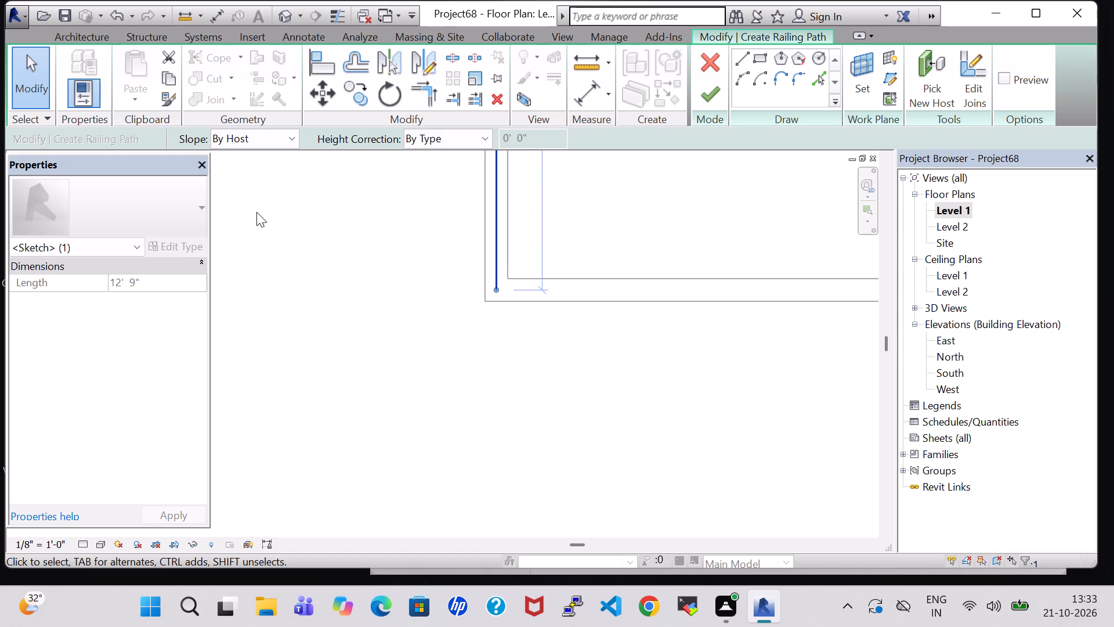
scroll(361, 278, up, 1)
click(361, 278)
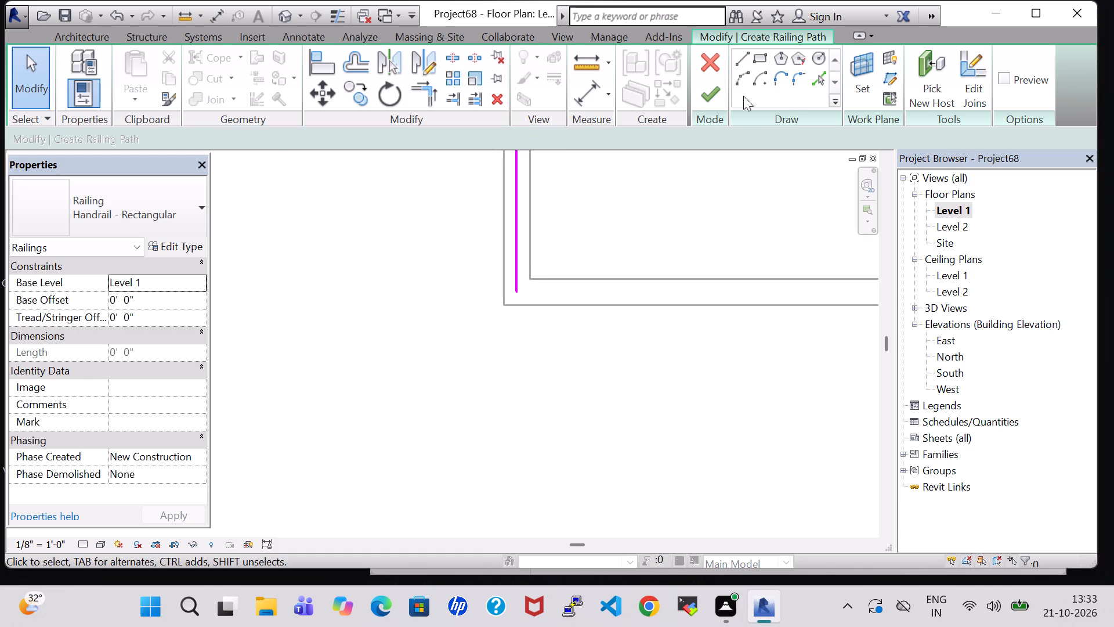
click(714, 98)
Change the new left wall railing's type to Glass Panel - Bottom Fill.
click(179, 208)
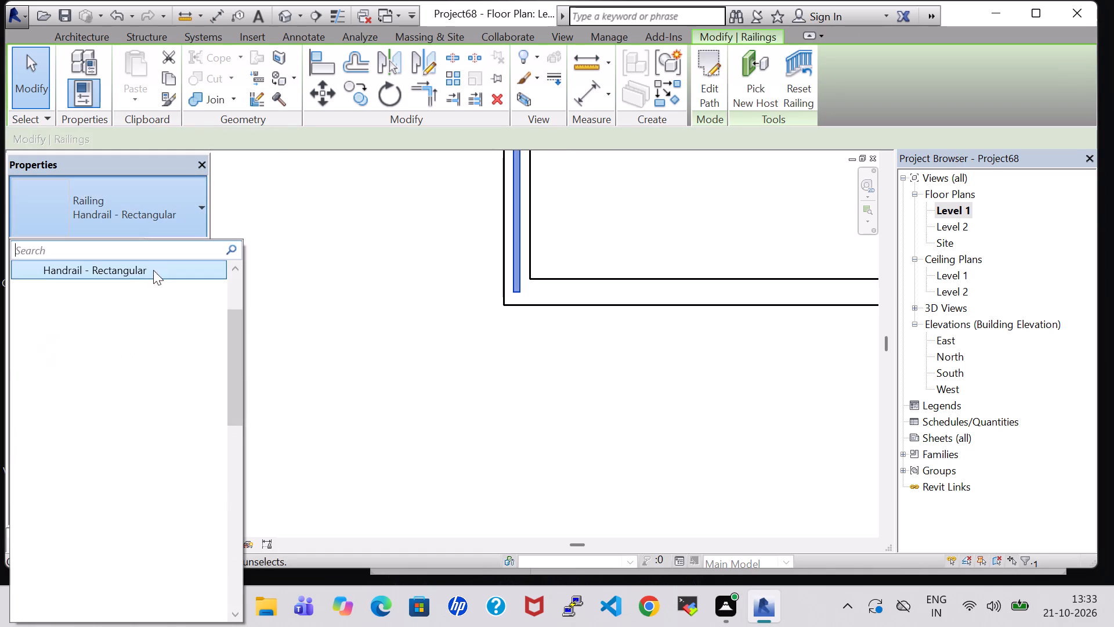
scroll(147, 285, up, 4)
click(147, 285)
click(577, 389)
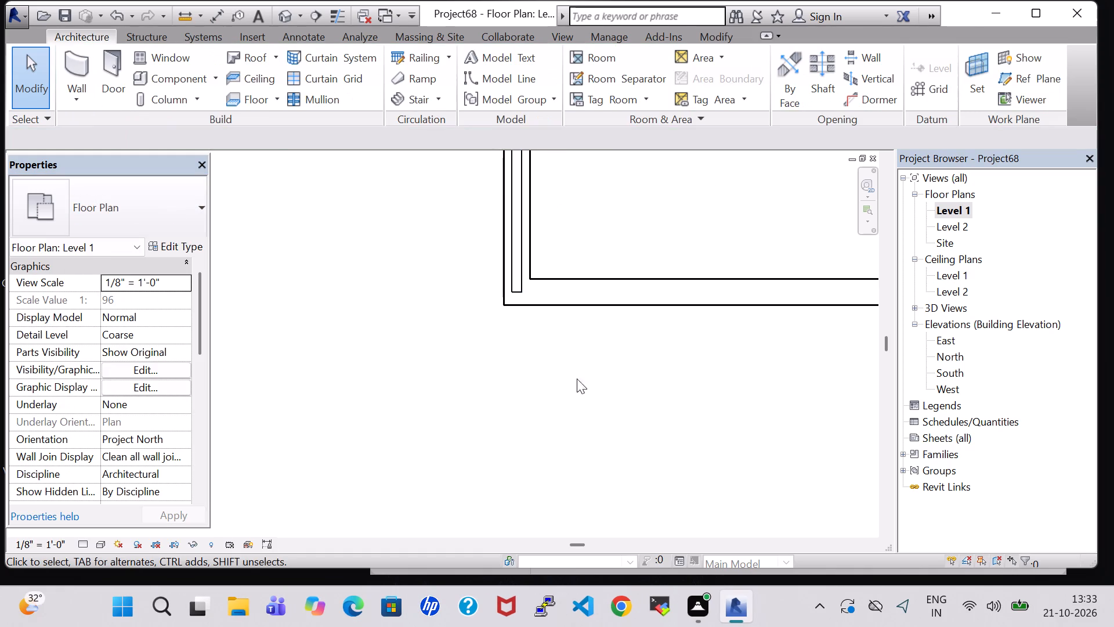
Set the left wall railing's base offset to 2' 0".
click(522, 273)
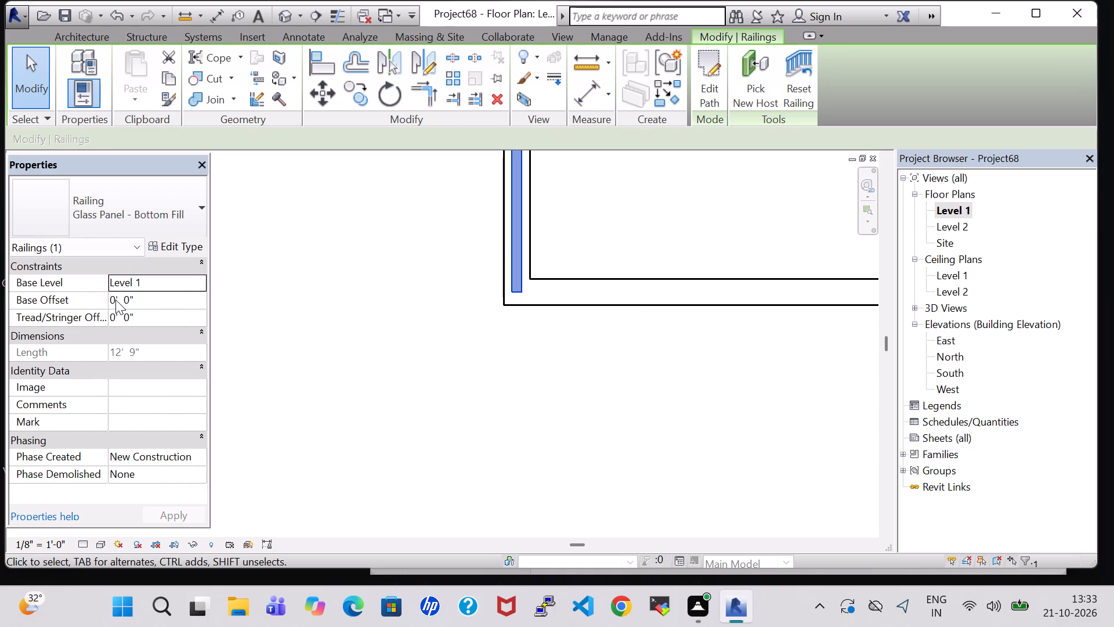
click(115, 300)
key(BackSpace)
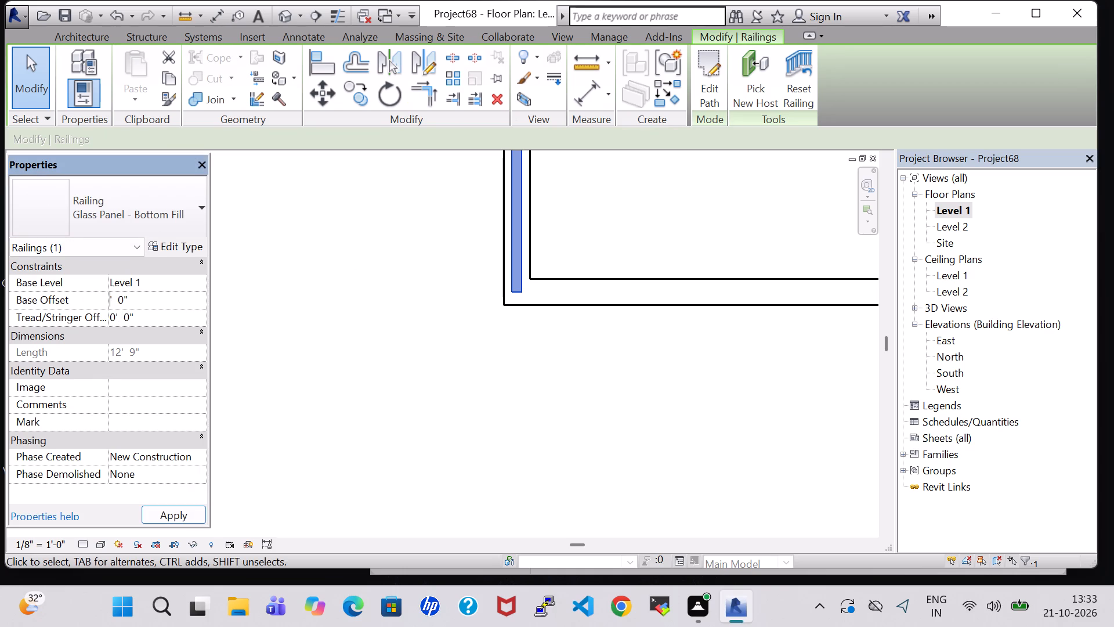
key(2)
click(204, 511)
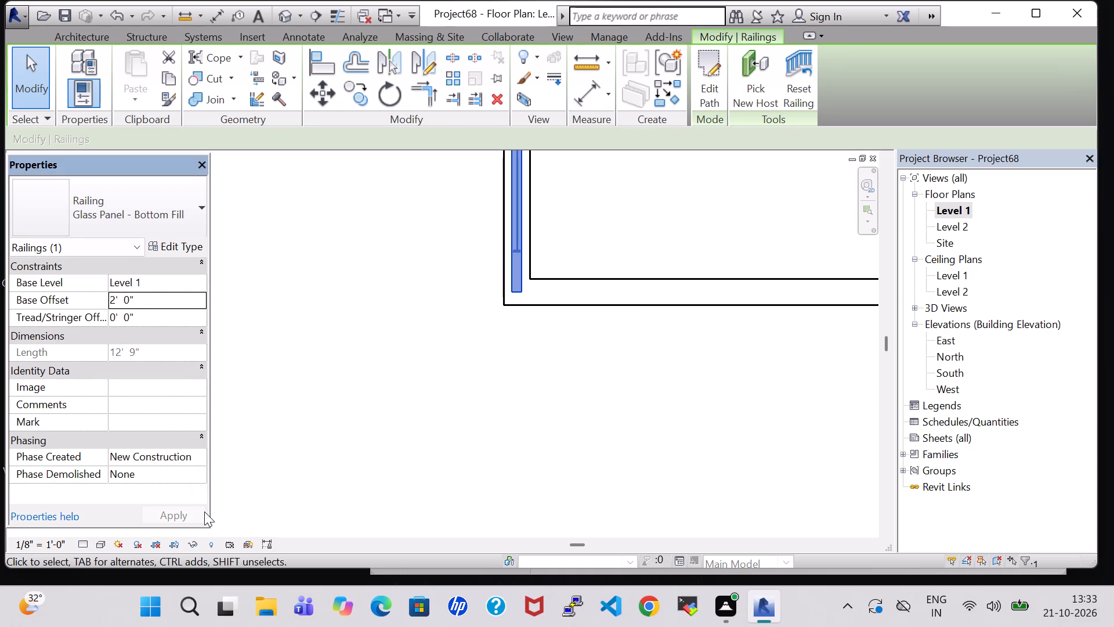
Examine the glass railing and the low walls around the open front area in the 3D view from several angles.
click(287, 12)
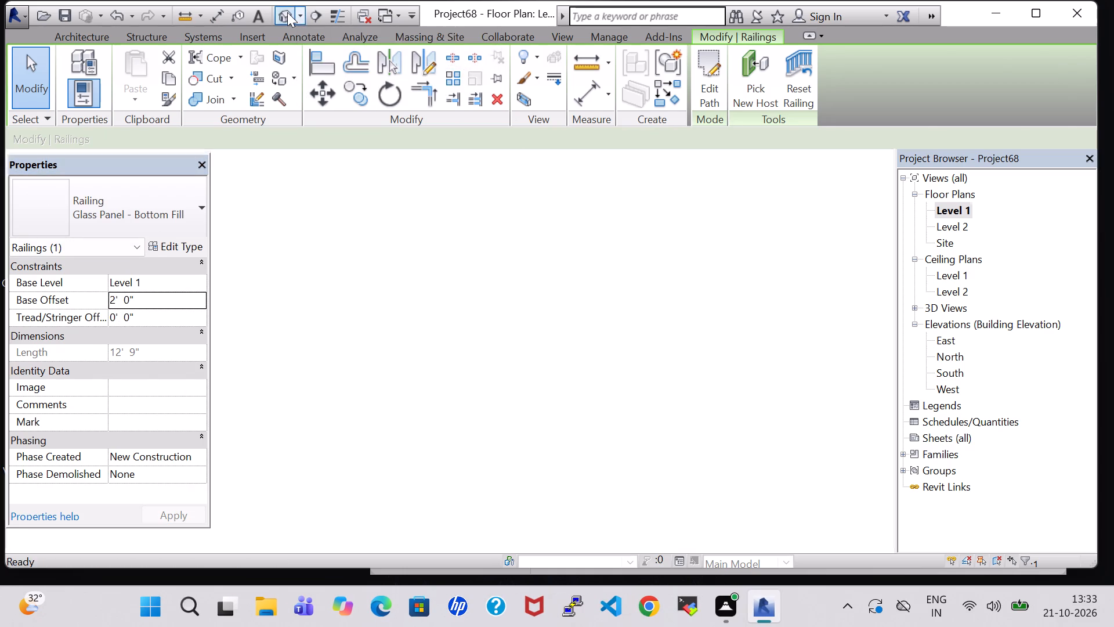
scroll(537, 328, down, 9)
middle_drag(659, 282, 679, 203)
middle_drag(639, 331, 636, 204)
shift+middle_drag(566, 274, 522, 228)
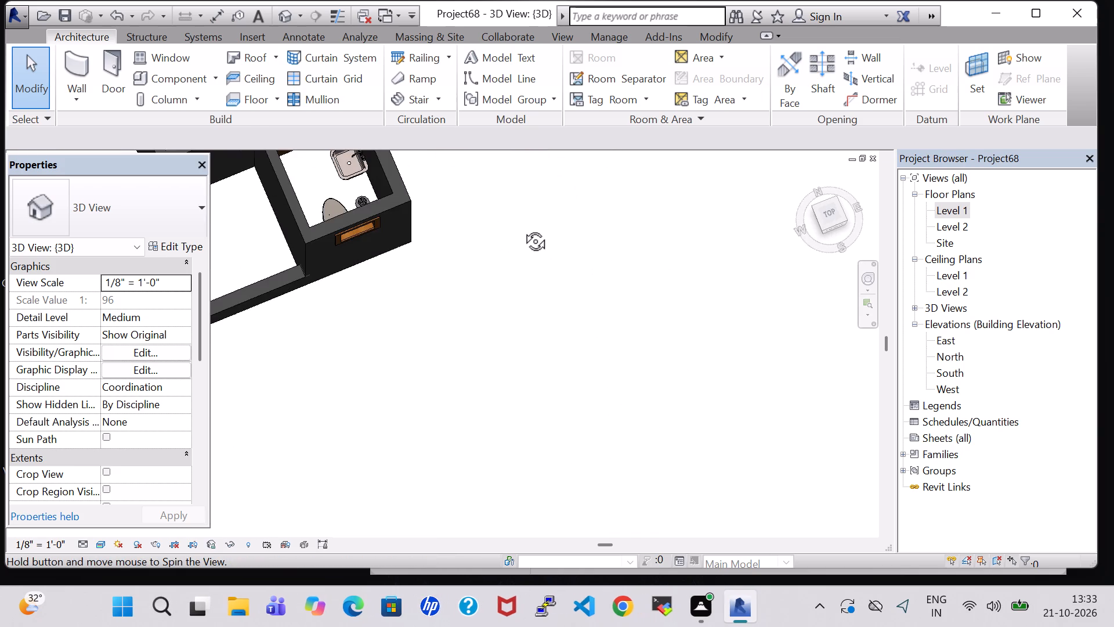
shift+middle_drag(522, 228, 522, 226)
scroll(509, 215, up, 1)
middle_drag(509, 215, 648, 356)
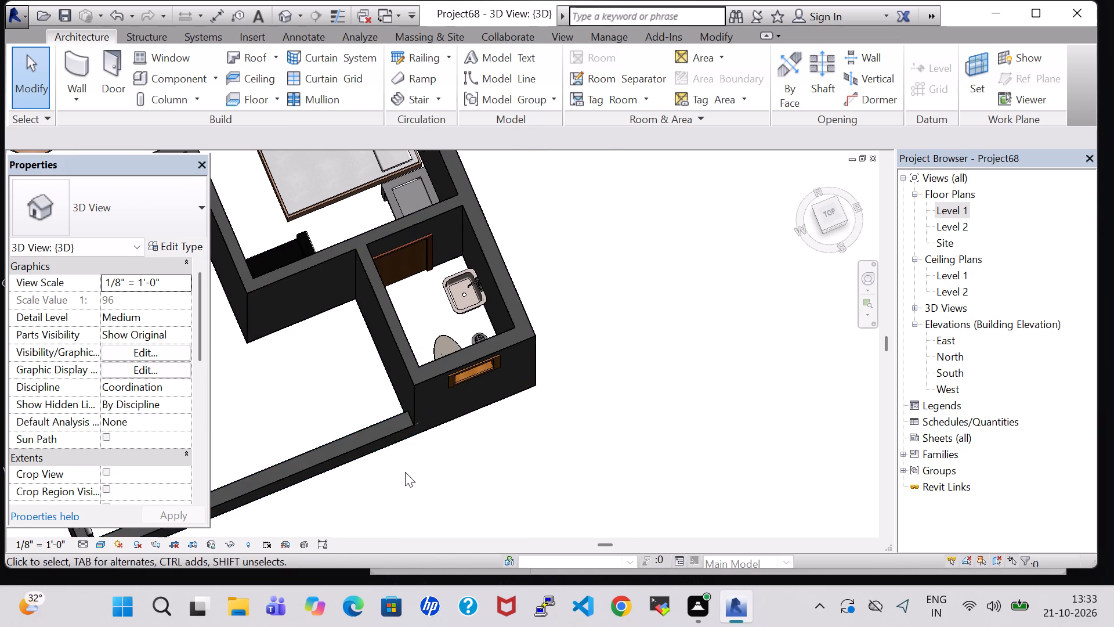
middle_drag(402, 475, 412, 373)
middle_drag(377, 444, 714, 380)
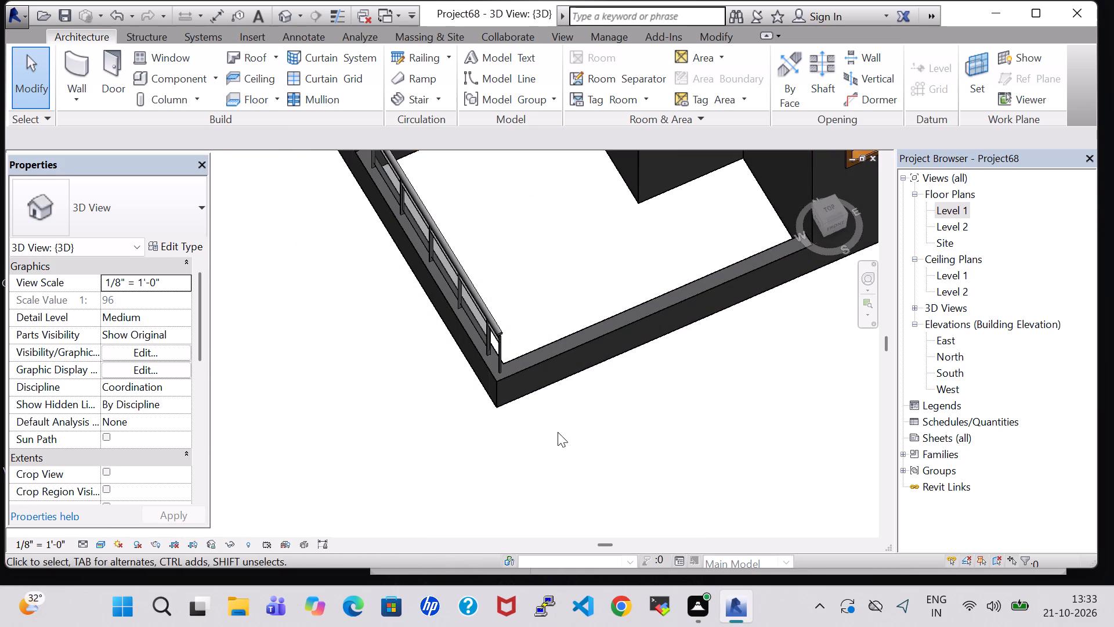
middle_drag(558, 432, 536, 343)
middle_drag(394, 246, 677, 517)
middle_drag(554, 447, 538, 395)
middle_drag(565, 314, 548, 455)
middle_drag(534, 452, 523, 446)
shift+middle_drag(484, 424, 418, 425)
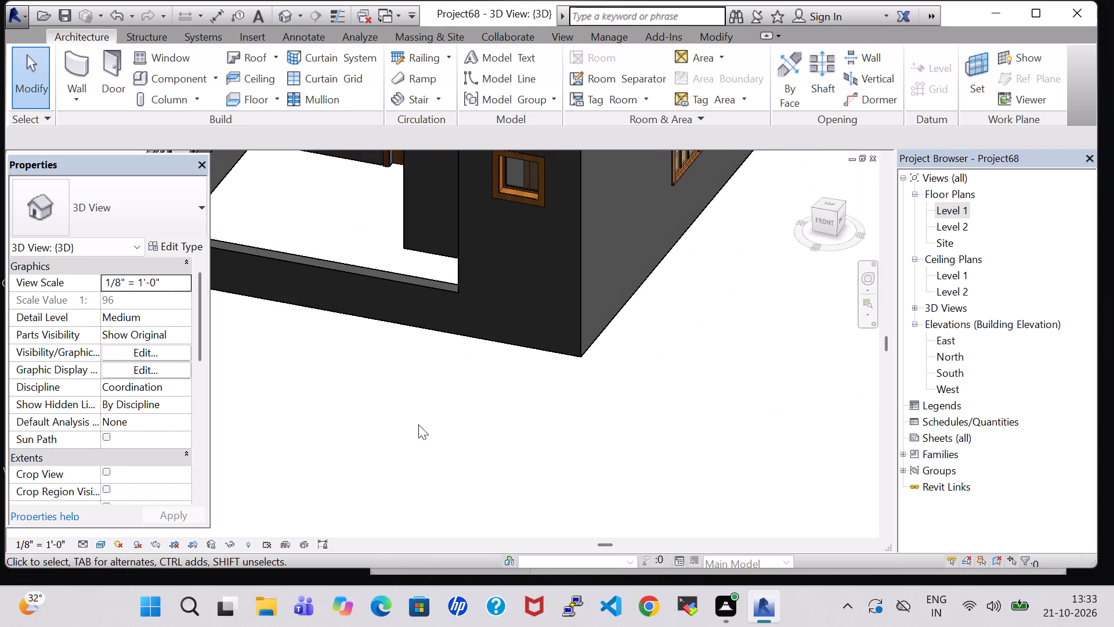
middle_drag(391, 374, 560, 430)
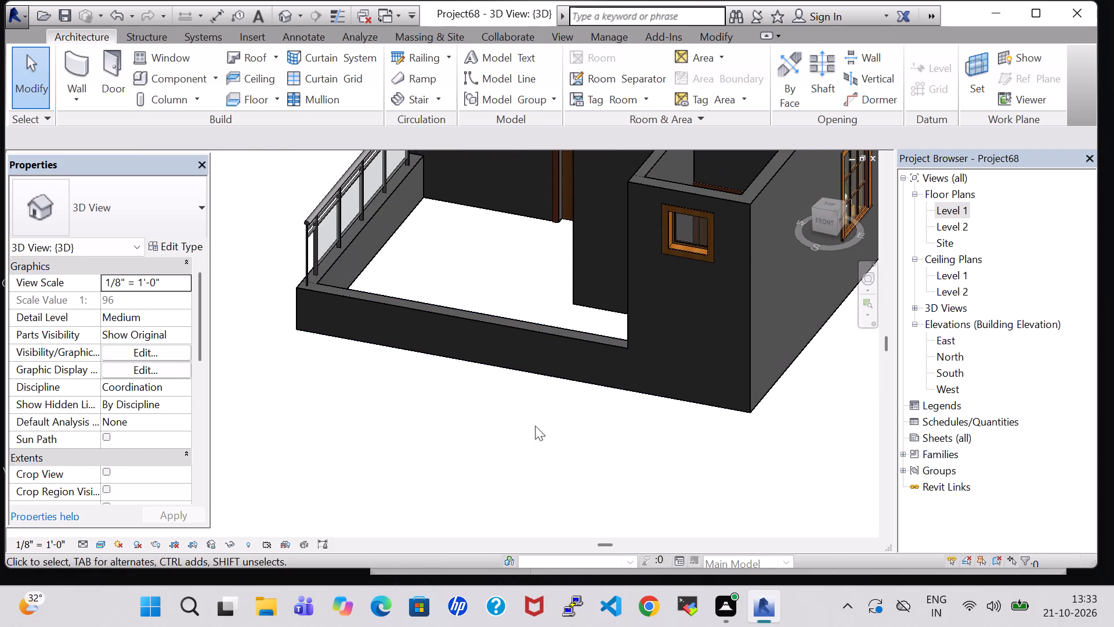
shift+middle_drag(378, 365, 447, 390)
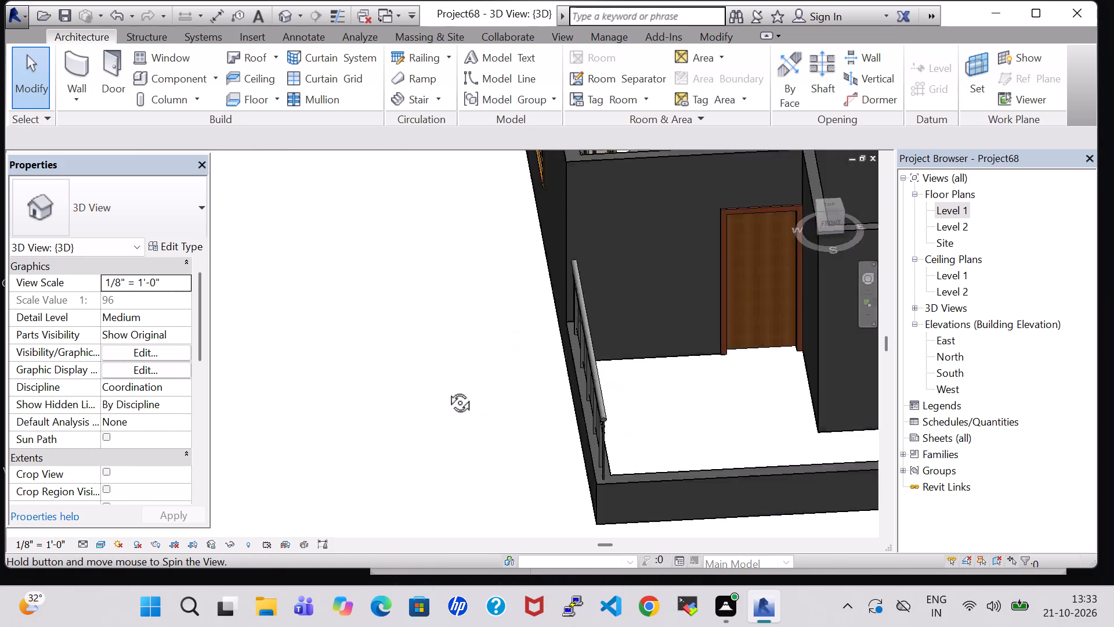
shift+middle_drag(447, 390, 469, 397)
middle_drag(588, 449, 432, 353)
scroll(588, 449, up, 1)
middle_drag(595, 406, 383, 292)
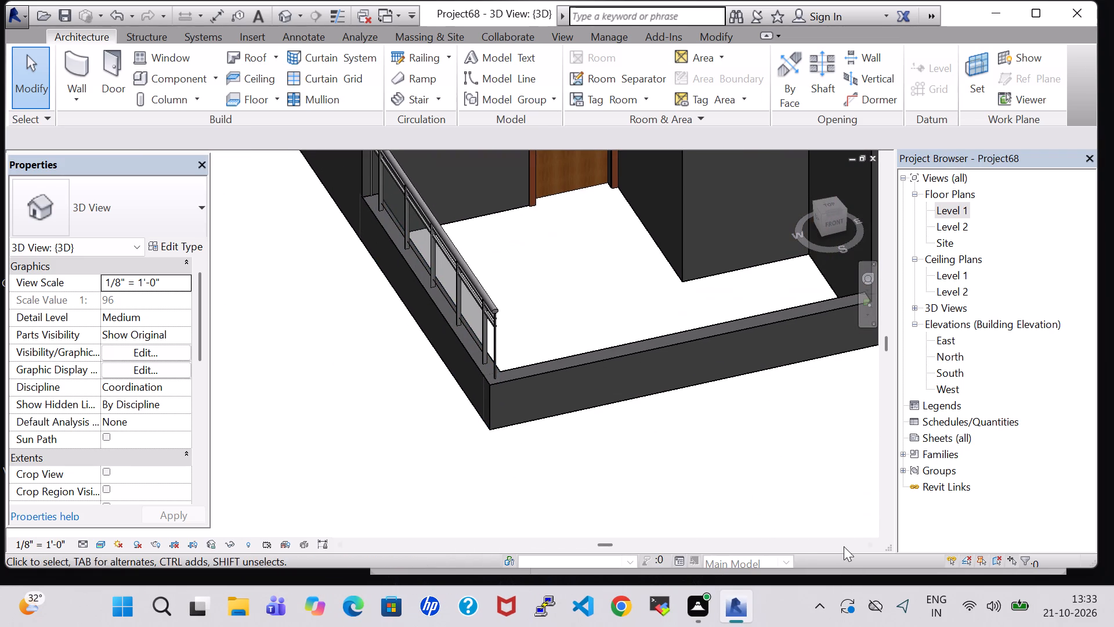
In the Level 1 plan, create a four-point toposurface at elevation 0' 0" covering the front area from the left wall to the bedroom's left wall line.
double_click(953, 211)
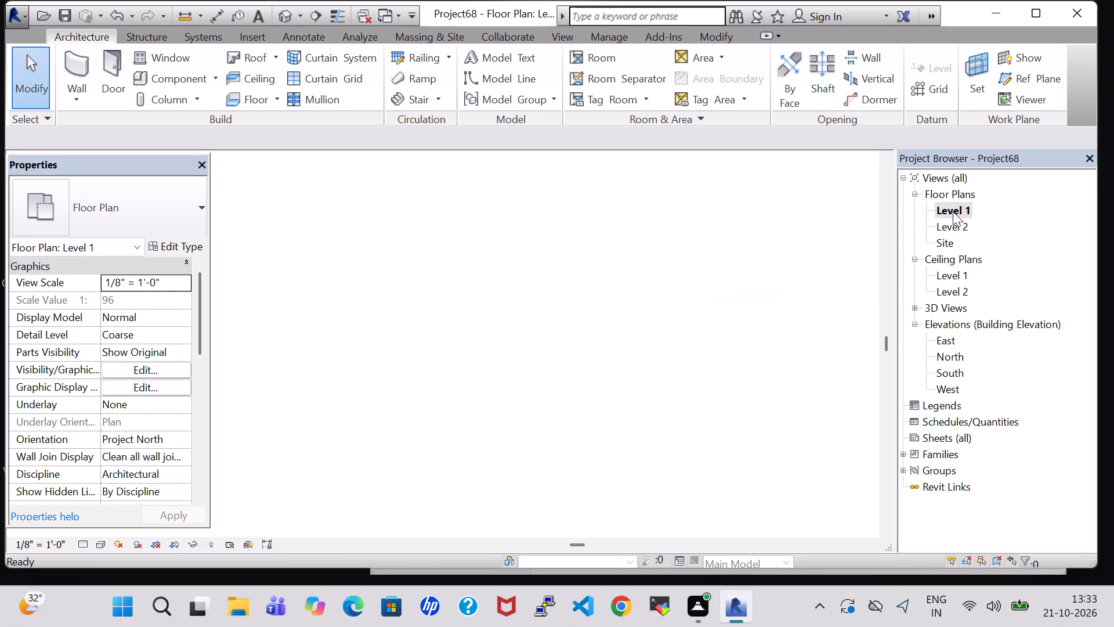
scroll(753, 301, down, 4)
middle_drag(751, 212, 745, 222)
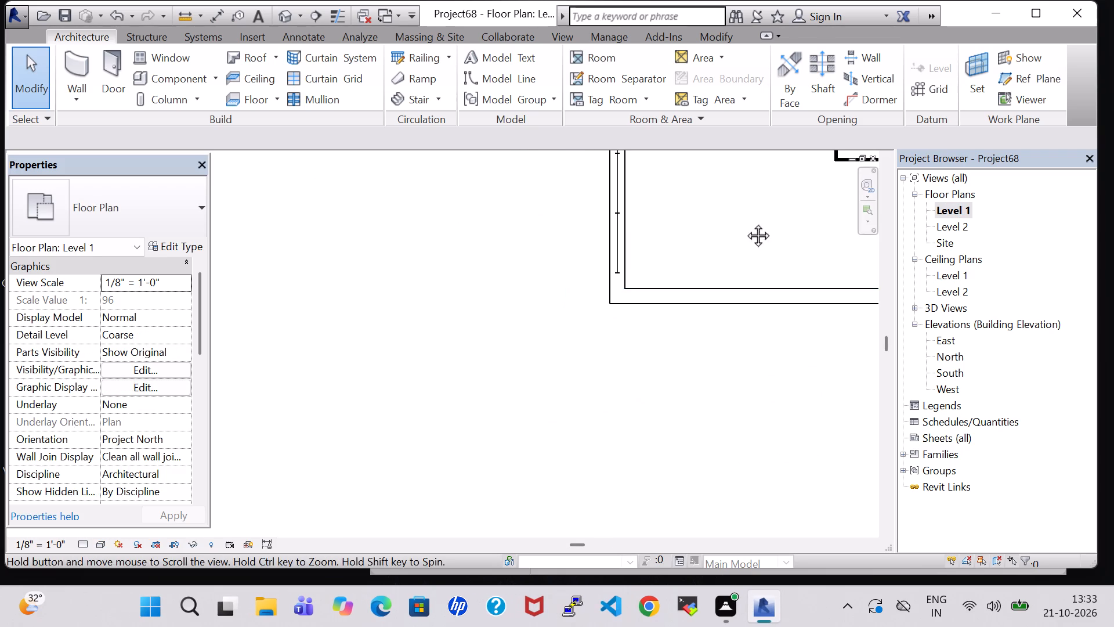
middle_drag(745, 222, 619, 397)
scroll(619, 397, down, 4)
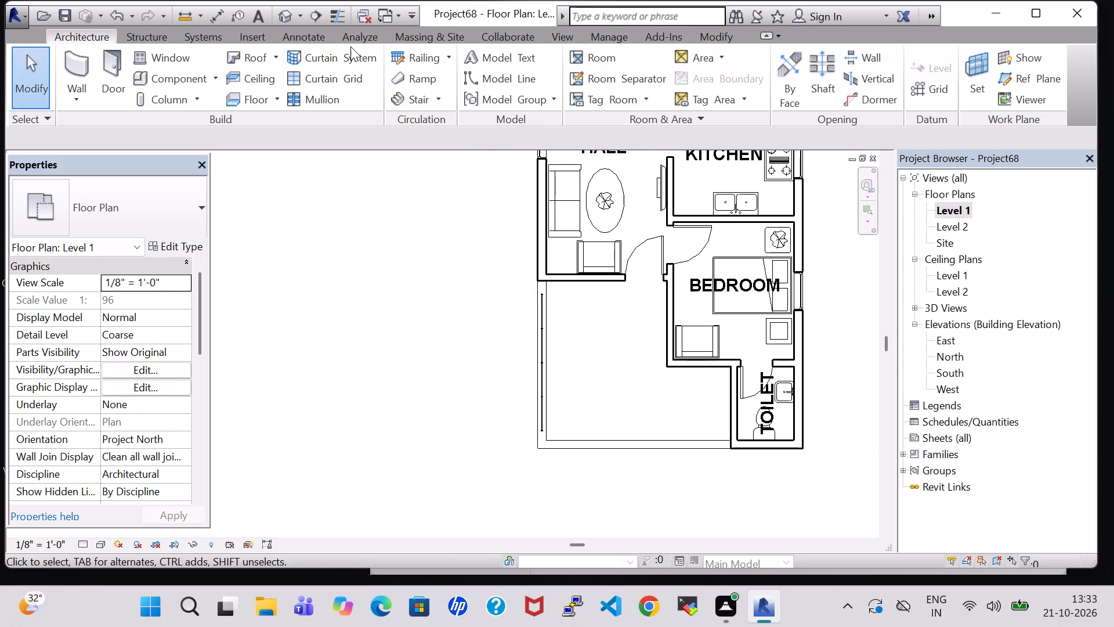
click(422, 30)
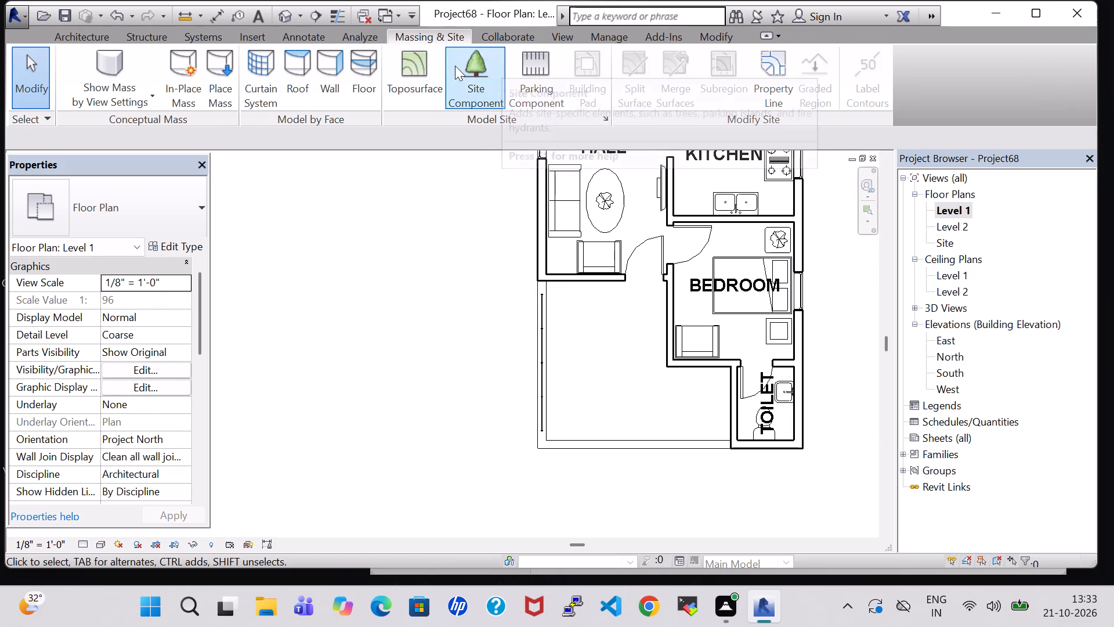
click(417, 66)
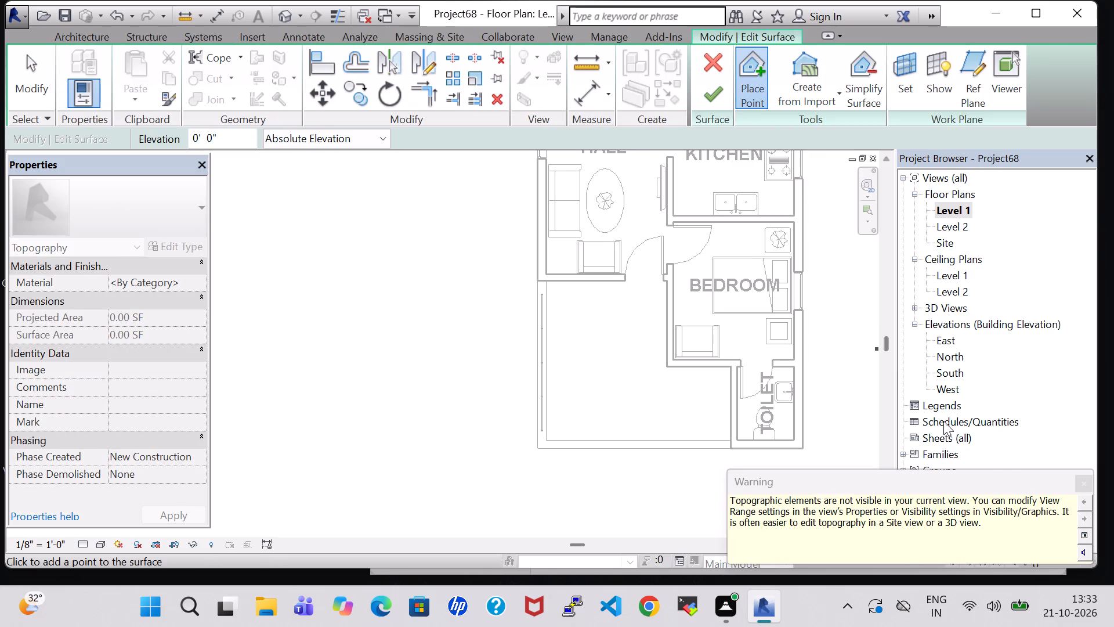
click(1088, 481)
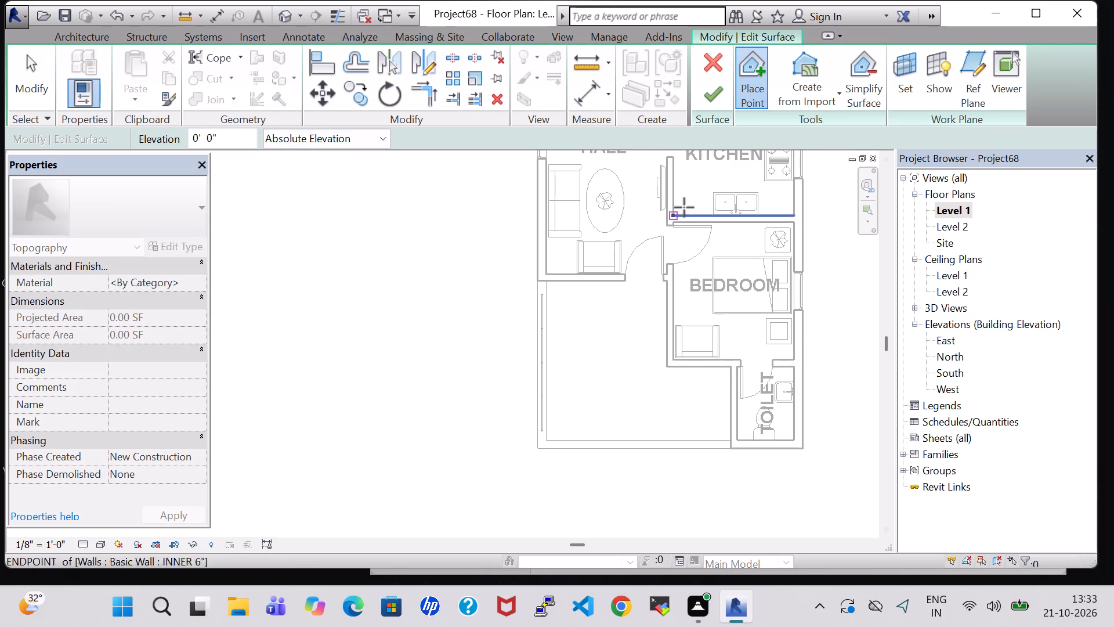
scroll(583, 277, up, 7)
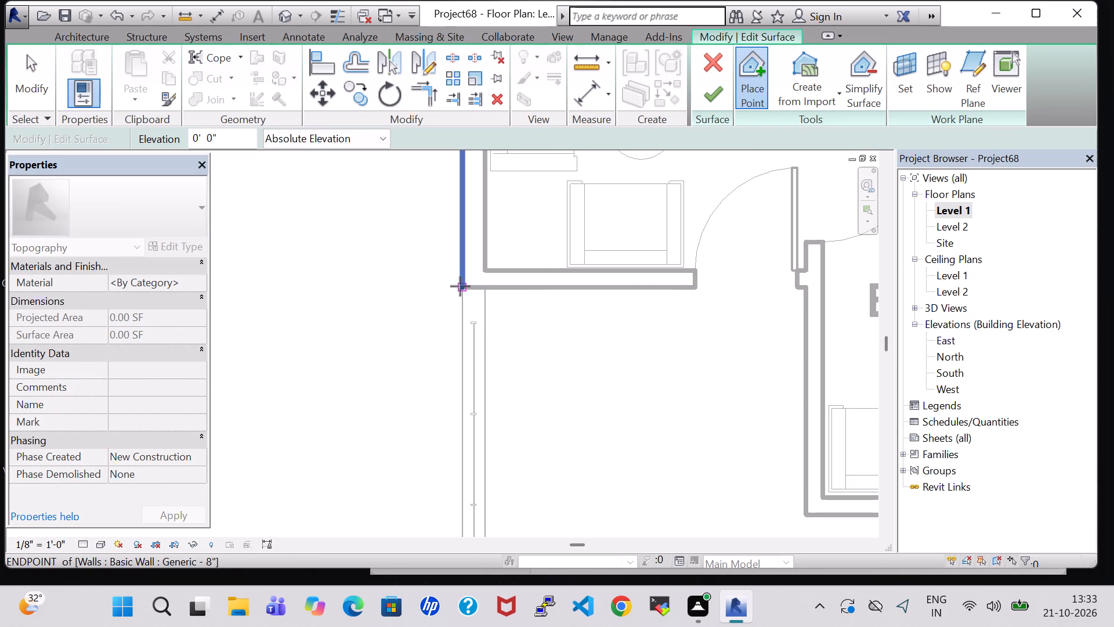
click(461, 293)
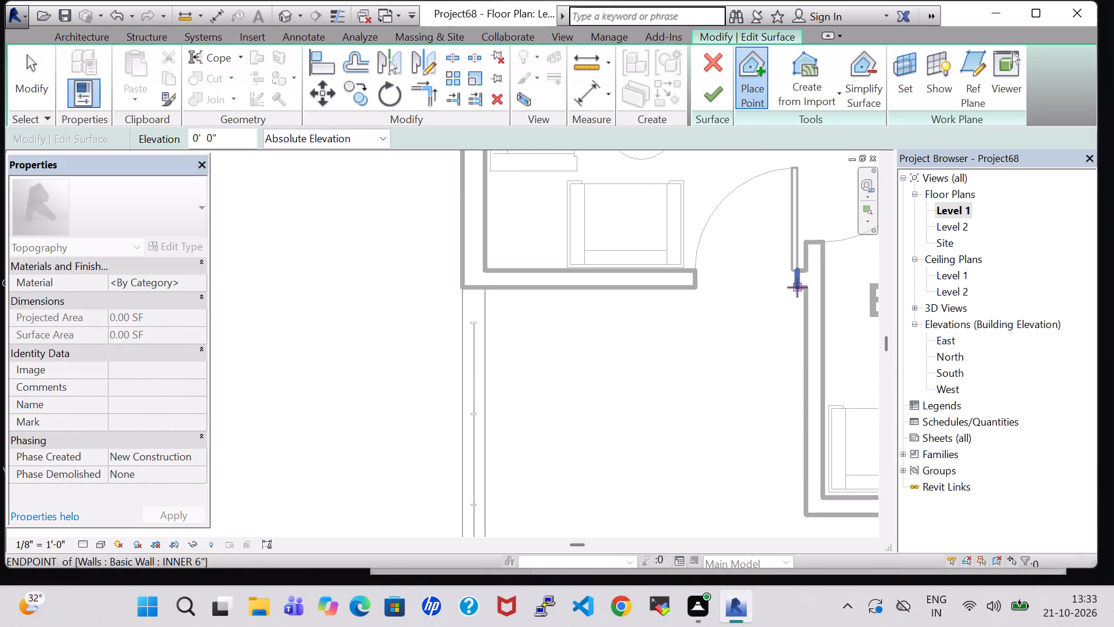
click(803, 289)
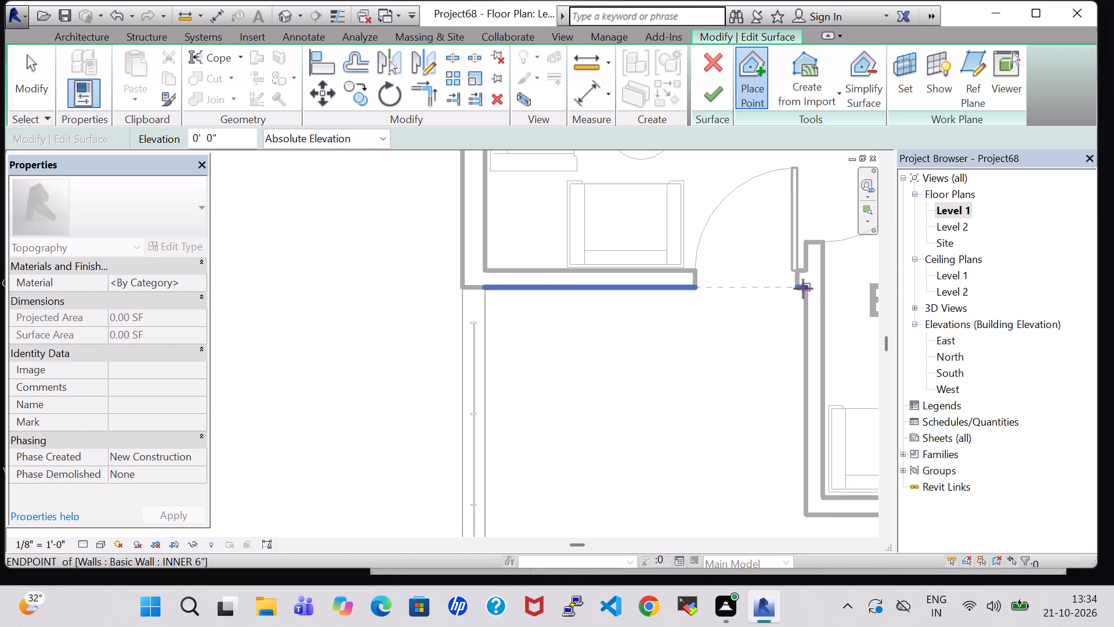
middle_drag(708, 397, 708, 388)
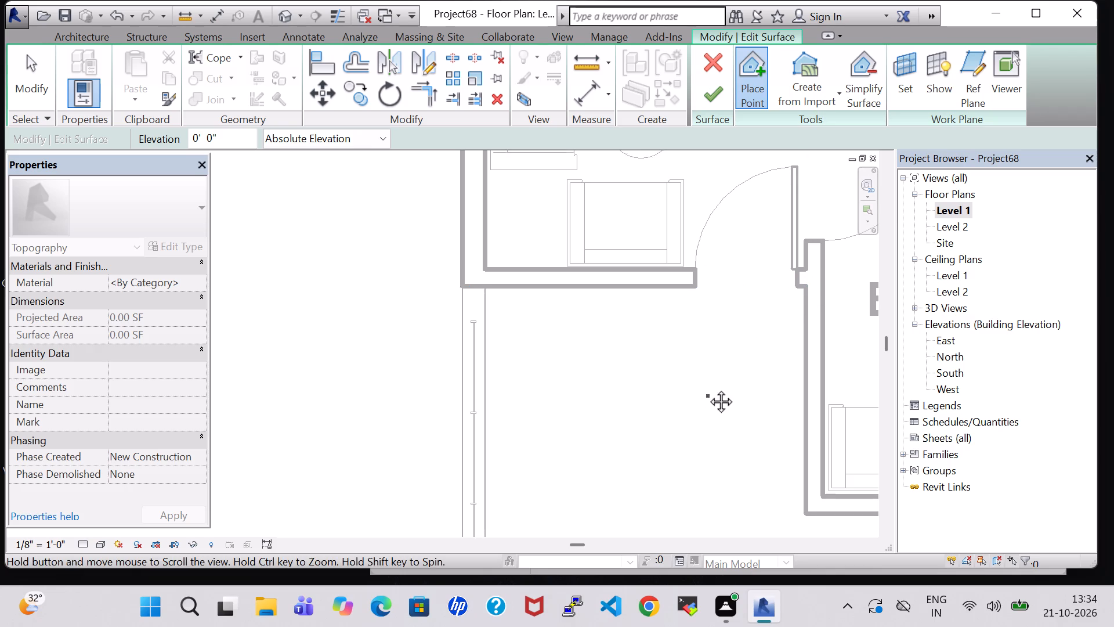
middle_drag(708, 388, 689, 161)
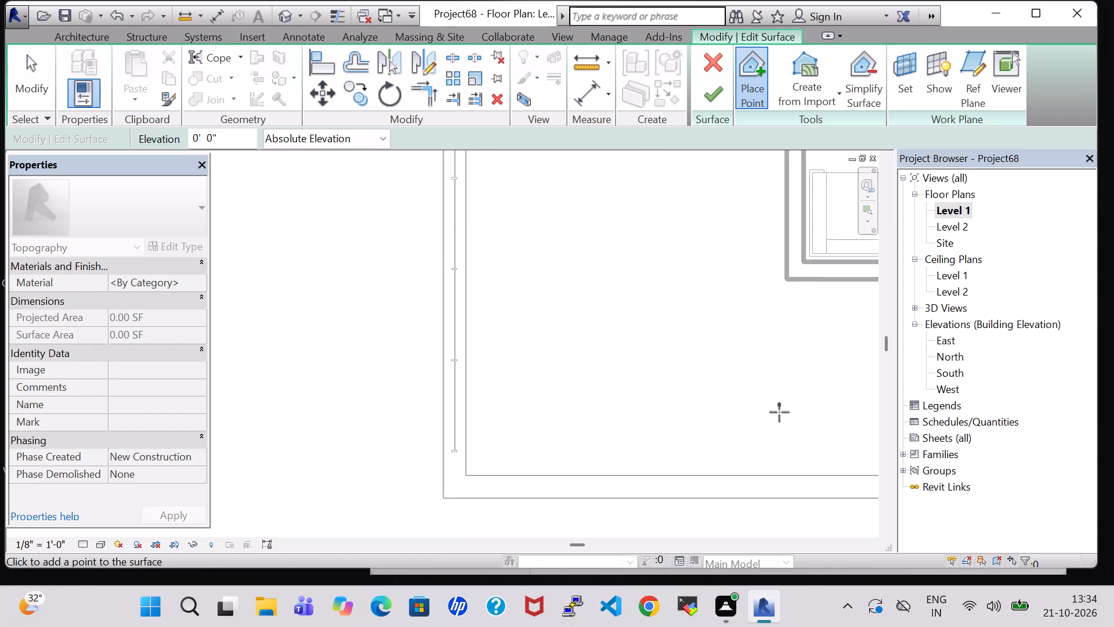
click(784, 475)
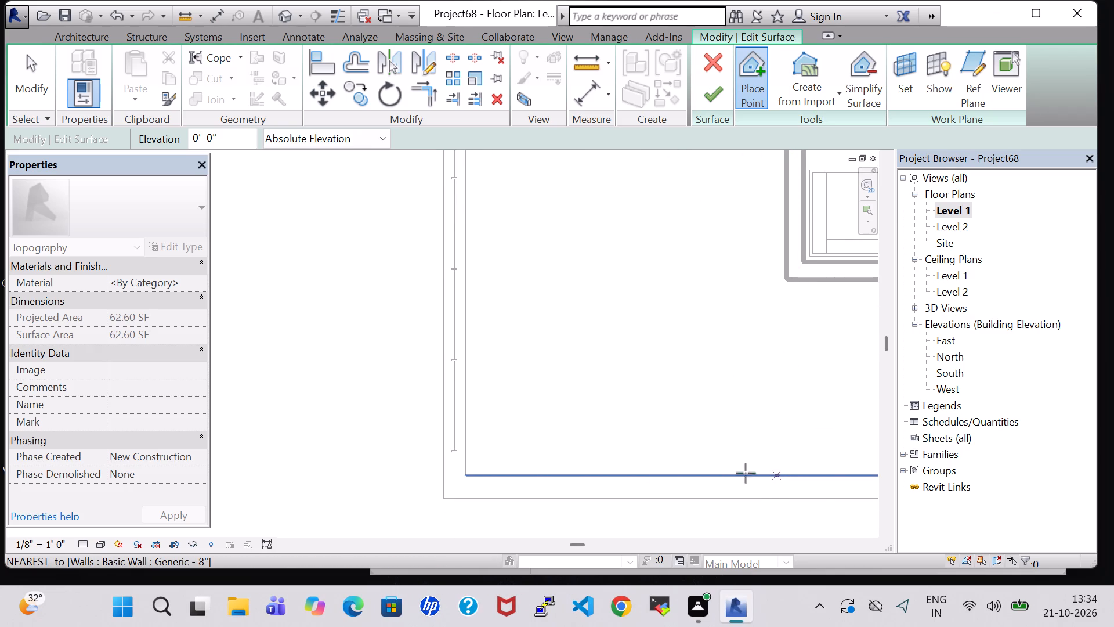
click(465, 474)
click(708, 99)
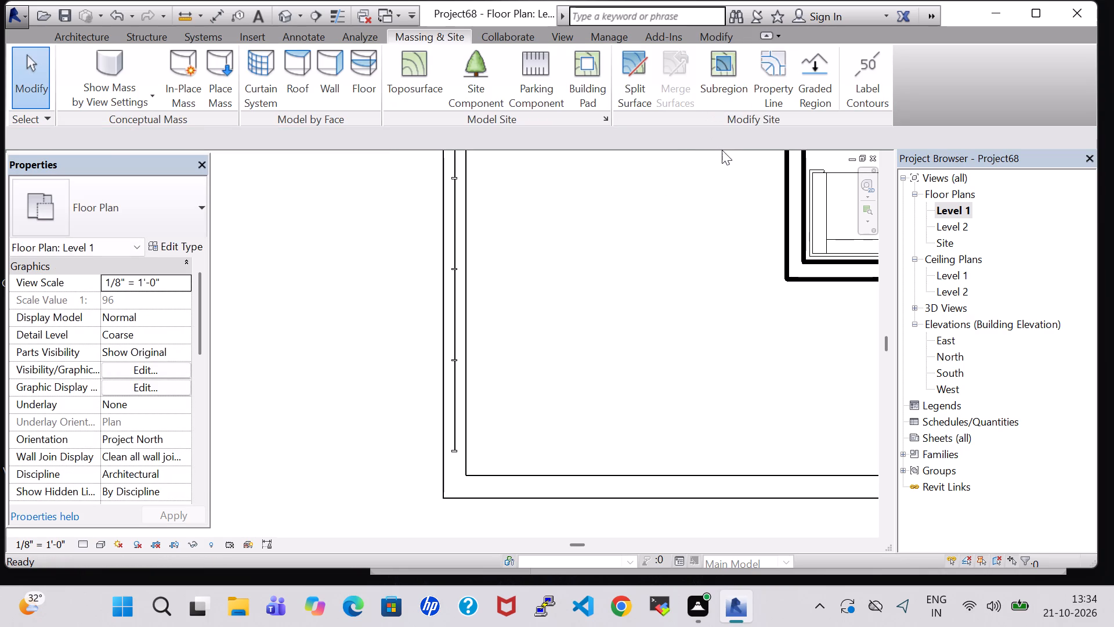
In the Level 1 plan, create a second four-point toposurface at elevation 0' 0" below the bedroom, between its left wall line and the toilet wall.
click(280, 15)
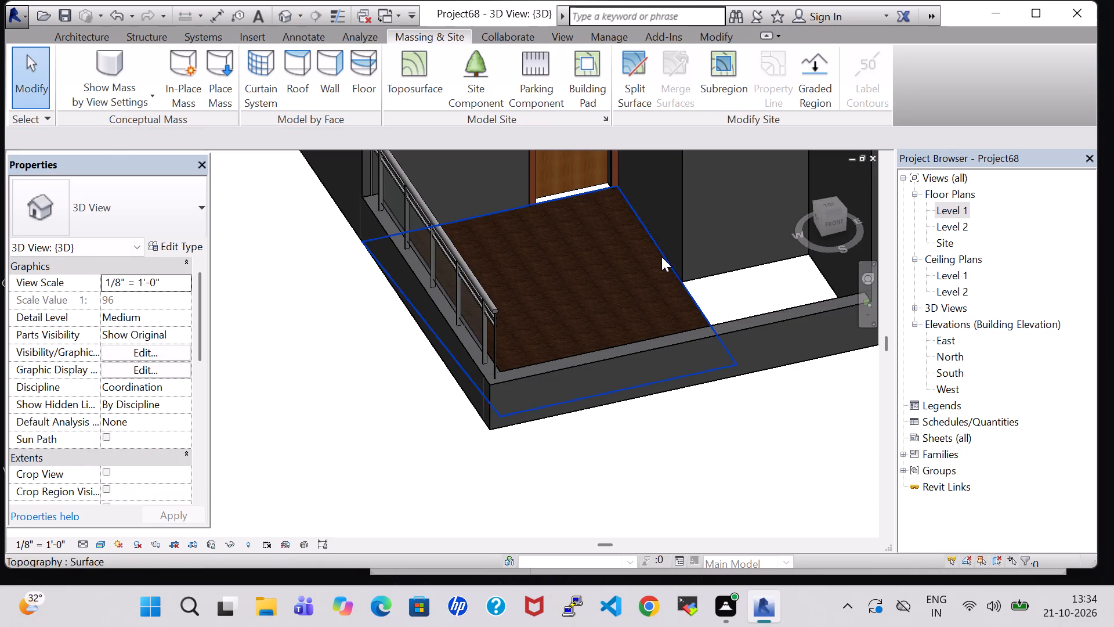
click(419, 63)
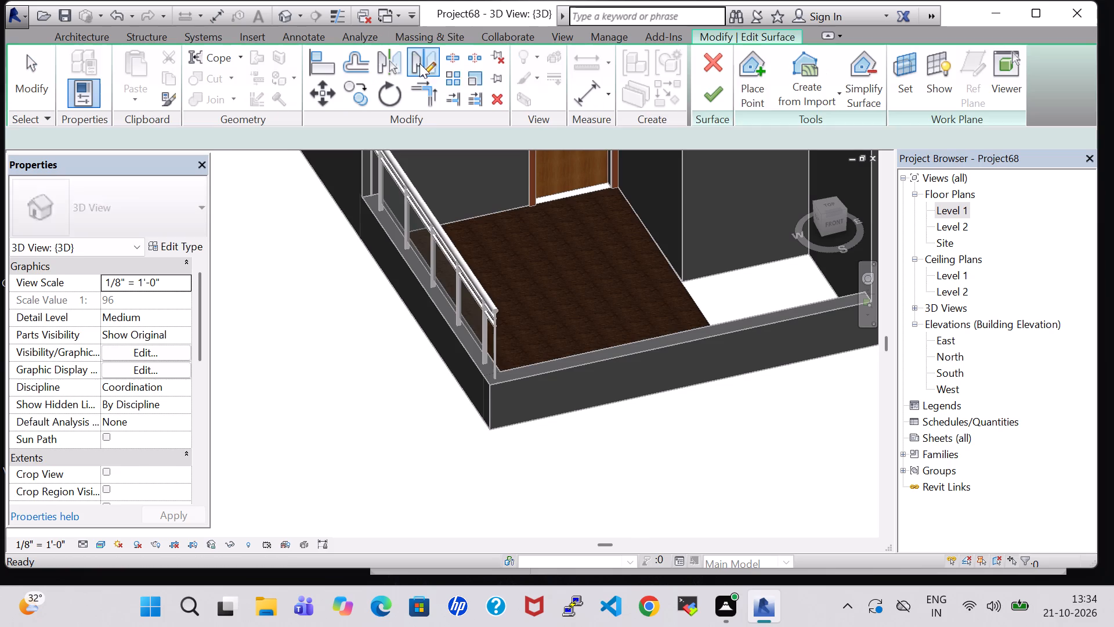
double_click(952, 217)
scroll(789, 327, down, 4)
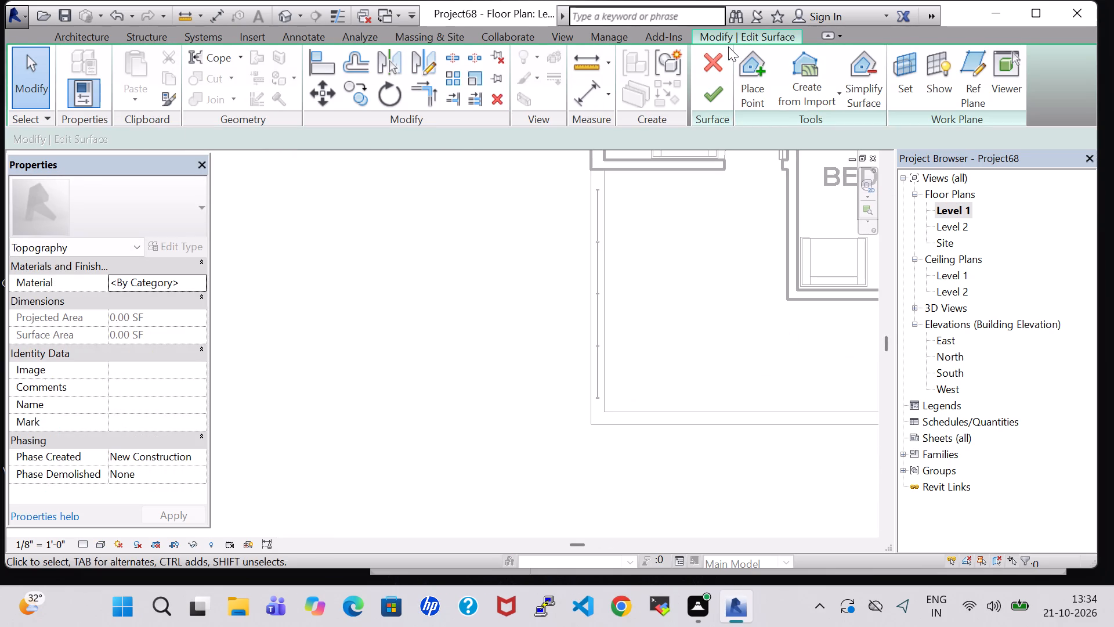
click(755, 76)
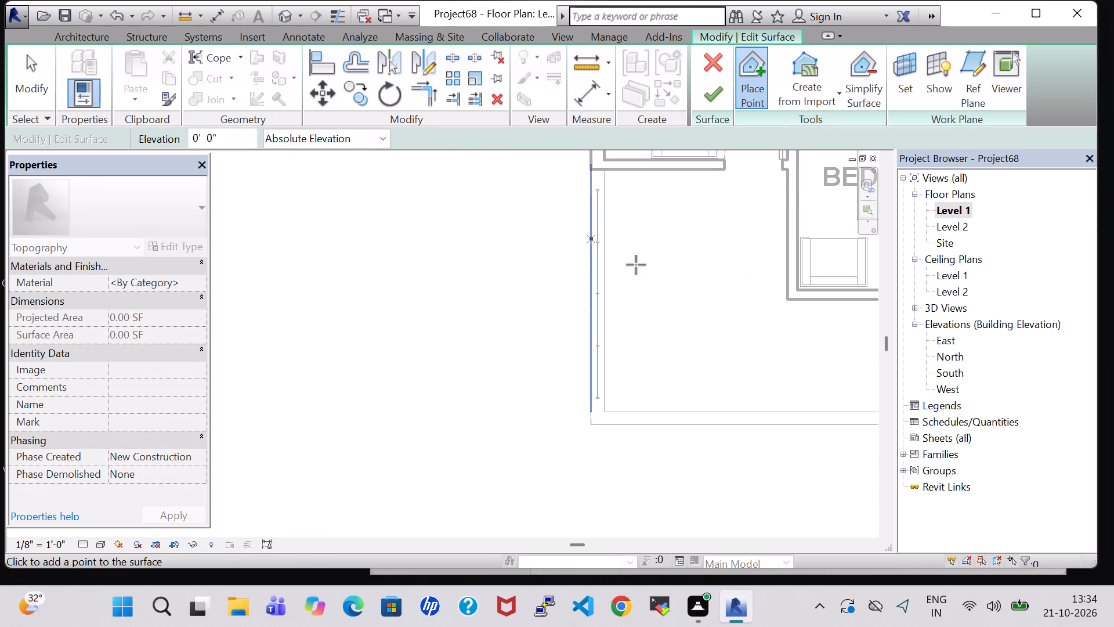
middle_drag(803, 369, 656, 372)
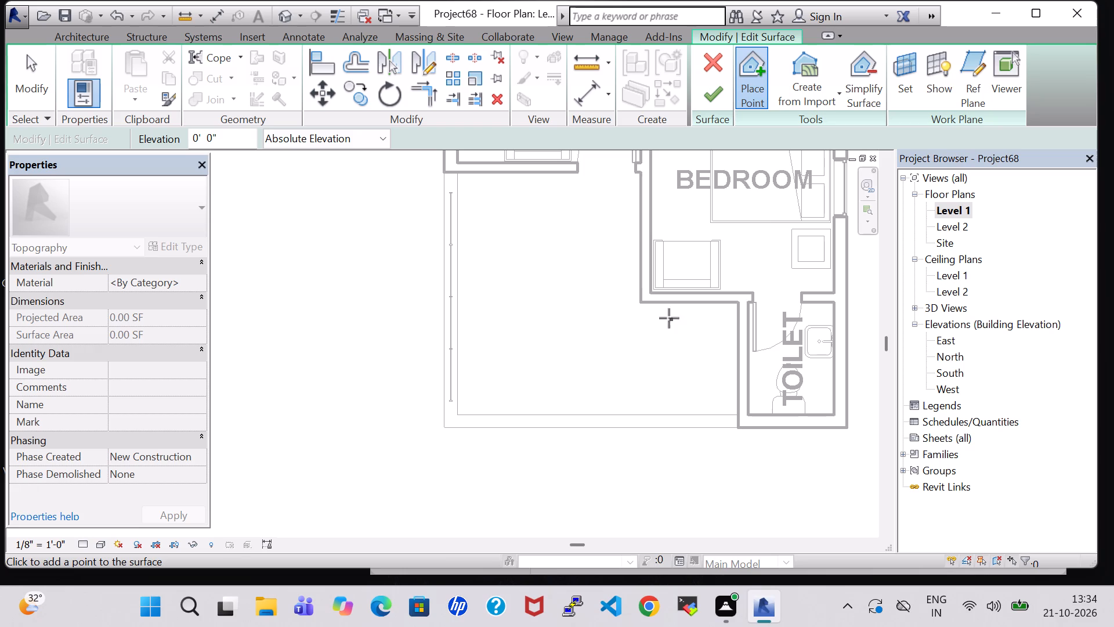
click(639, 304)
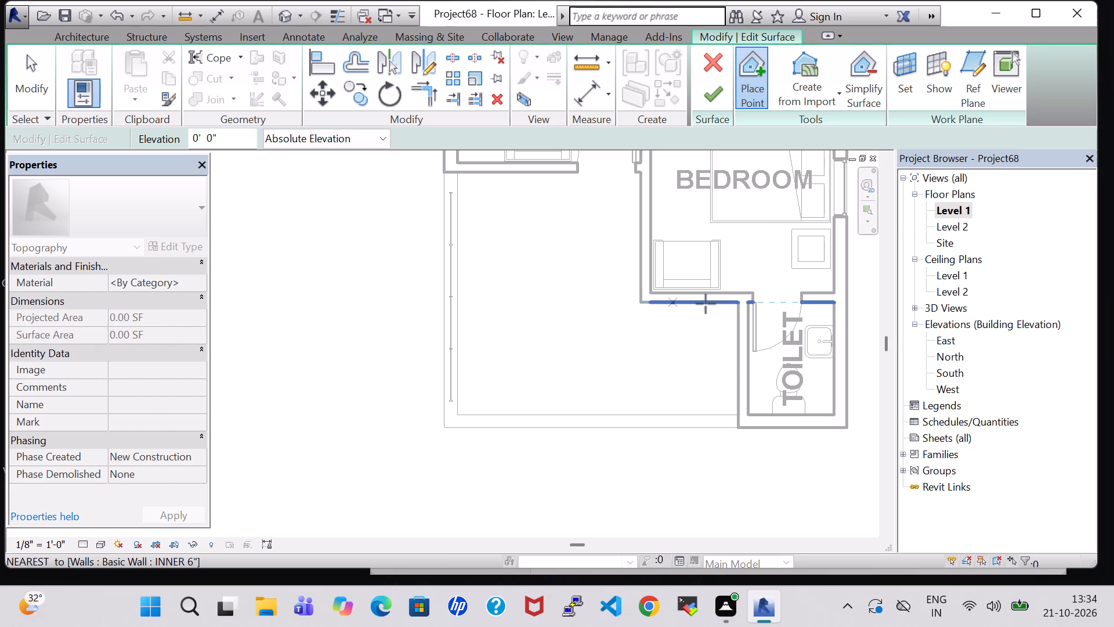
click(747, 305)
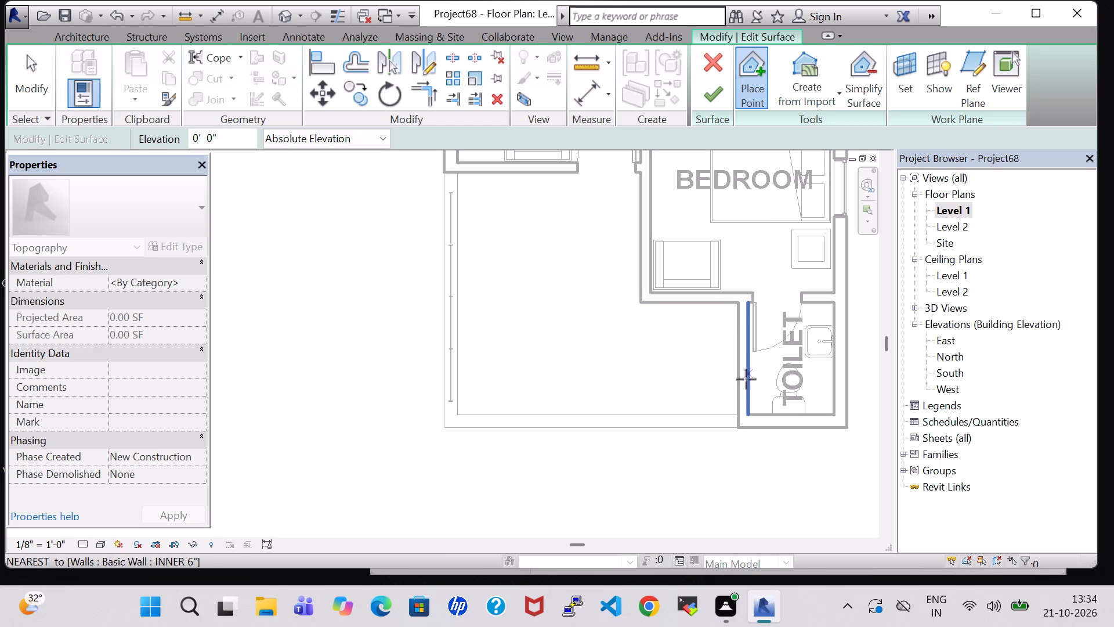
click(747, 412)
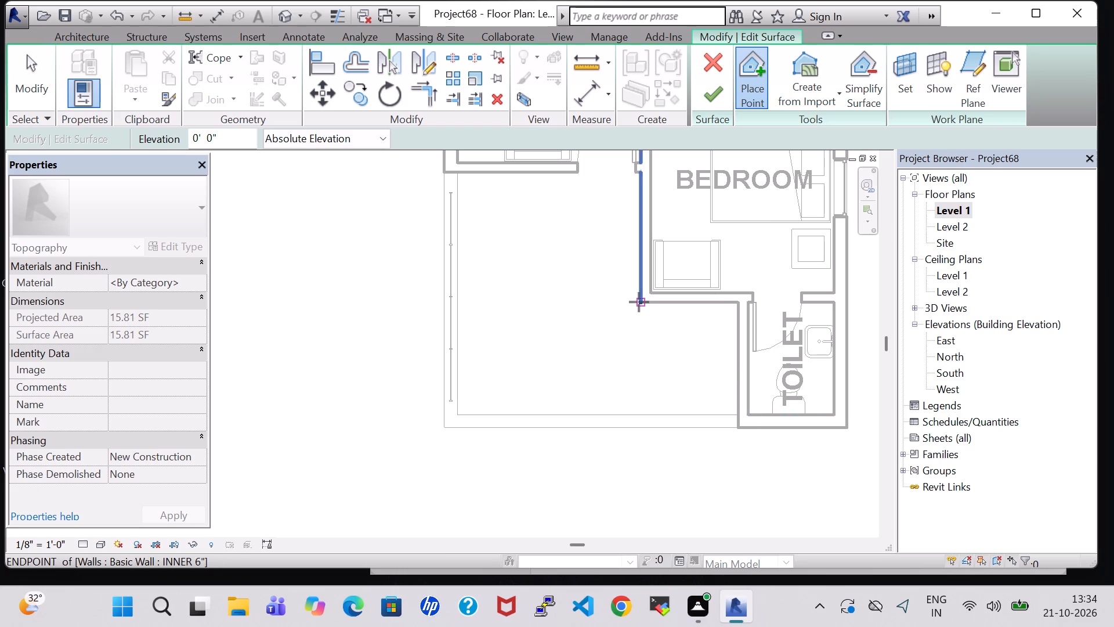
click(640, 414)
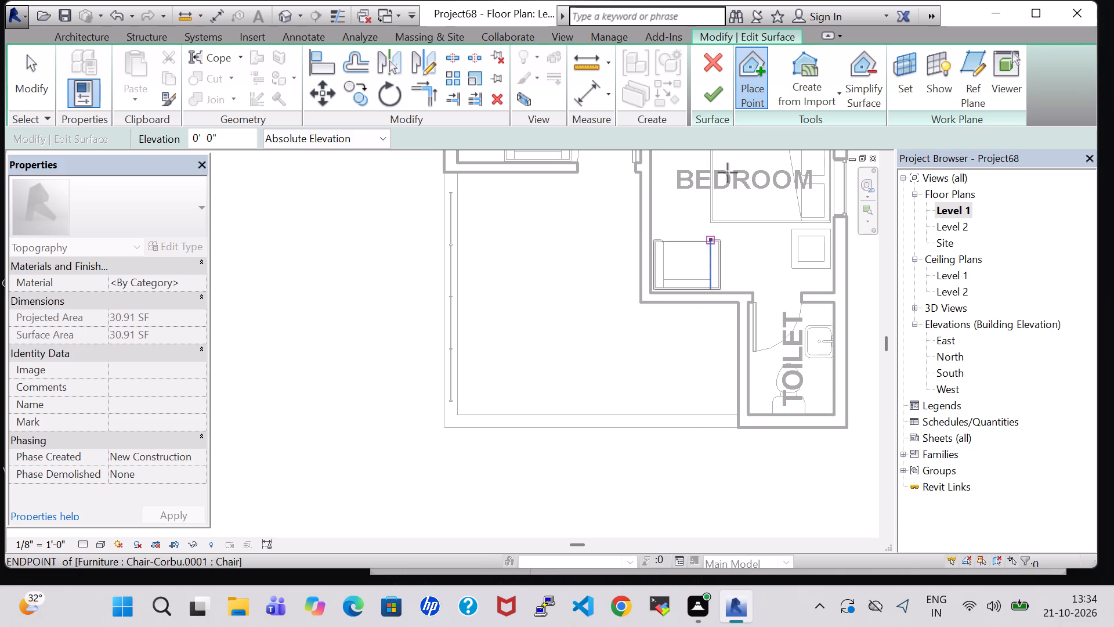
click(708, 99)
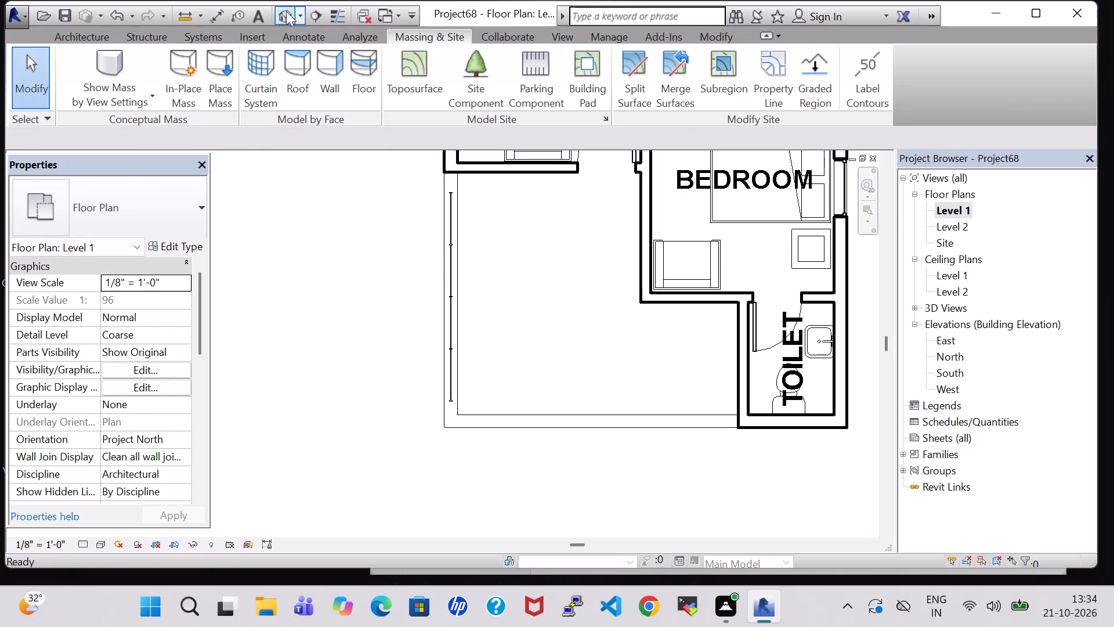
Examine the two toposurfaces and the strip between them in the 3D view of the front area.
click(286, 11)
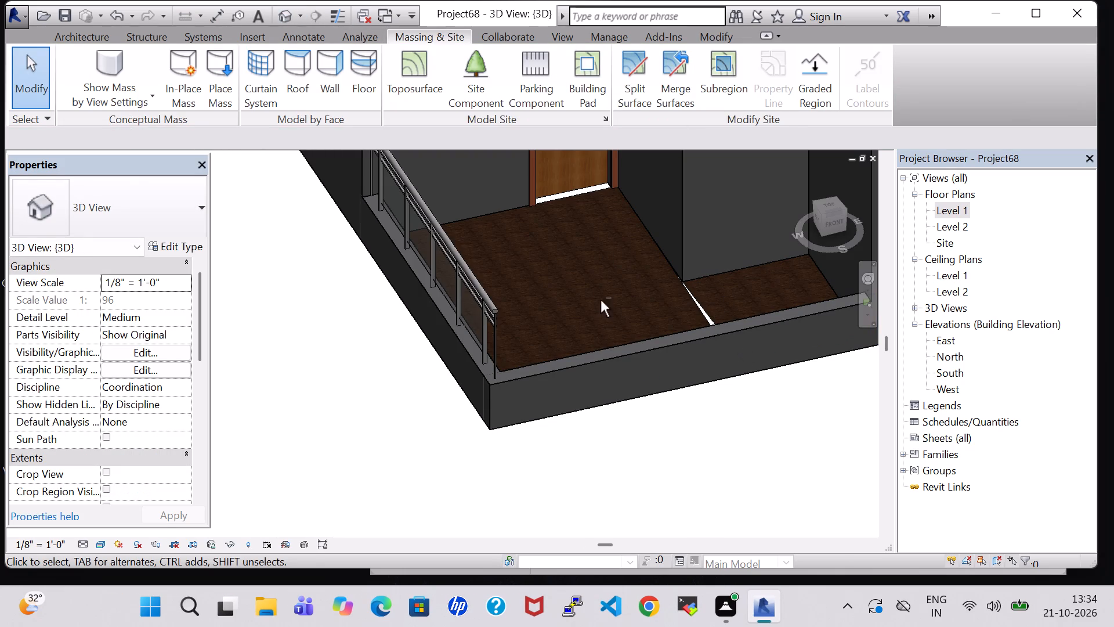
shift+middle_click(572, 210)
shift+scroll(572, 210, up, 1)
shift+middle_drag(572, 210, 569, 244)
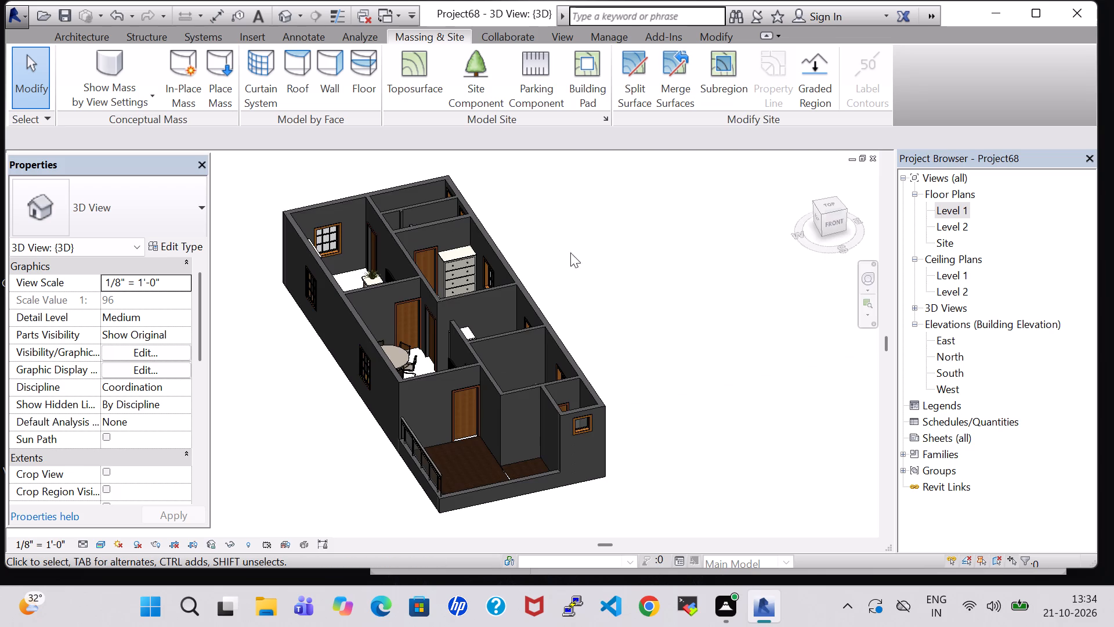
scroll(533, 406, up, 4)
shift+middle_drag(649, 222, 655, 338)
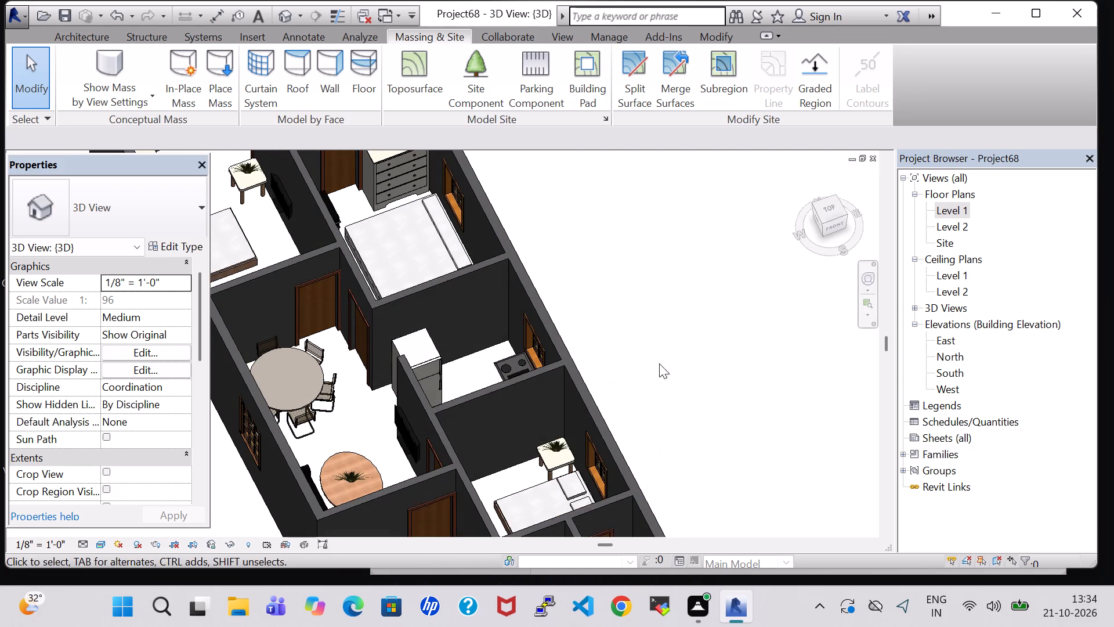
middle_drag(651, 368, 613, 107)
scroll(651, 368, up, 1)
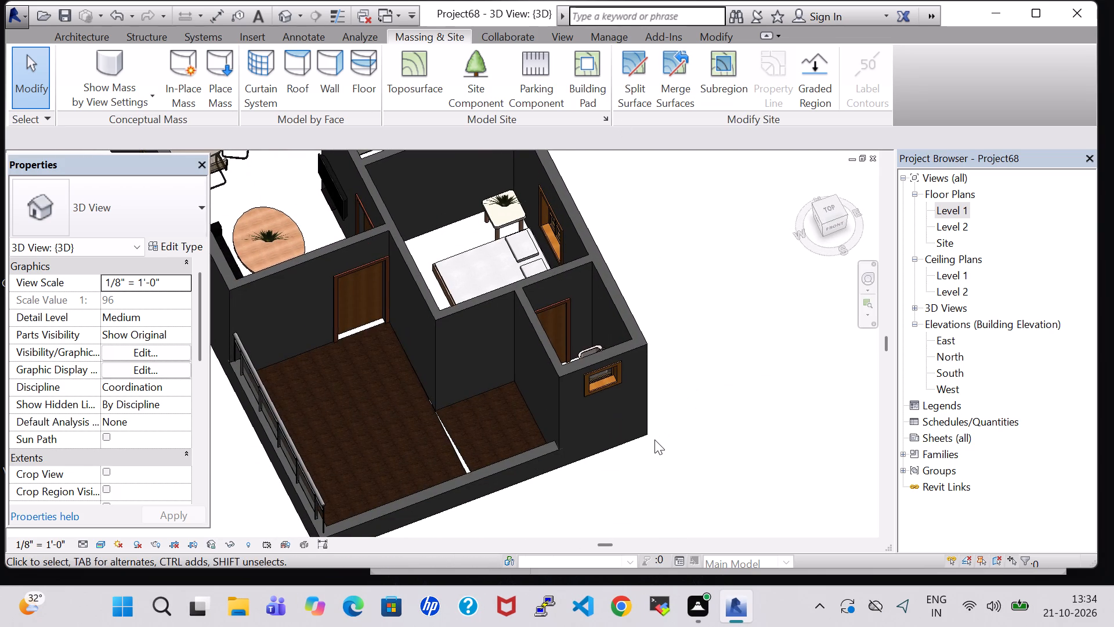
scroll(654, 439, up, 3)
shift+middle_drag(597, 478, 614, 519)
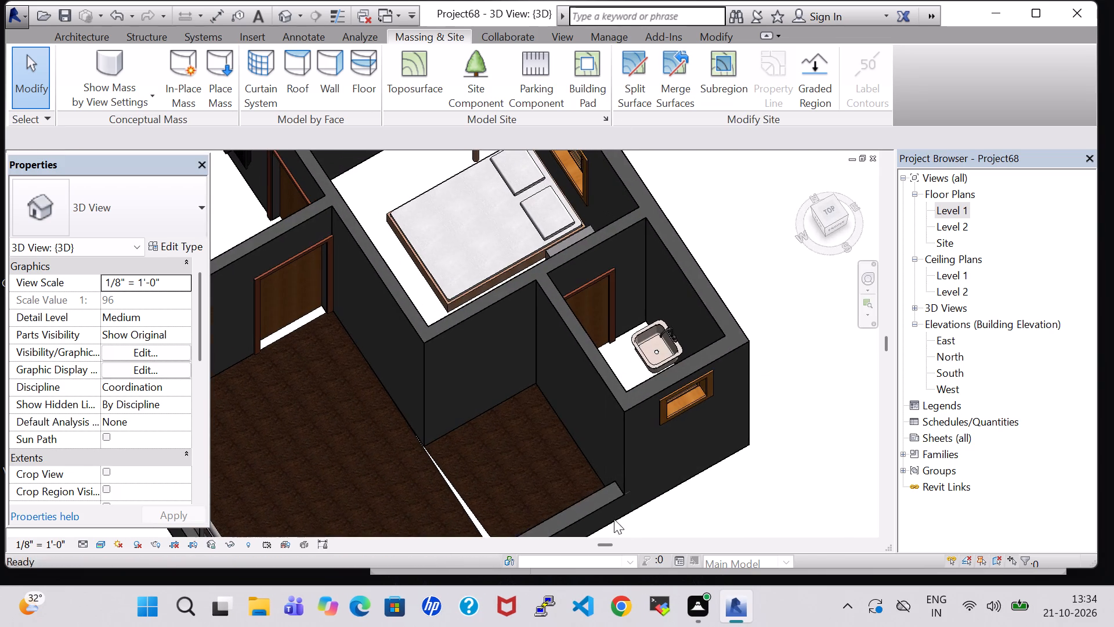
middle_drag(518, 452, 454, 211)
shift+middle_drag(520, 338, 537, 387)
shift+middle_click(537, 387)
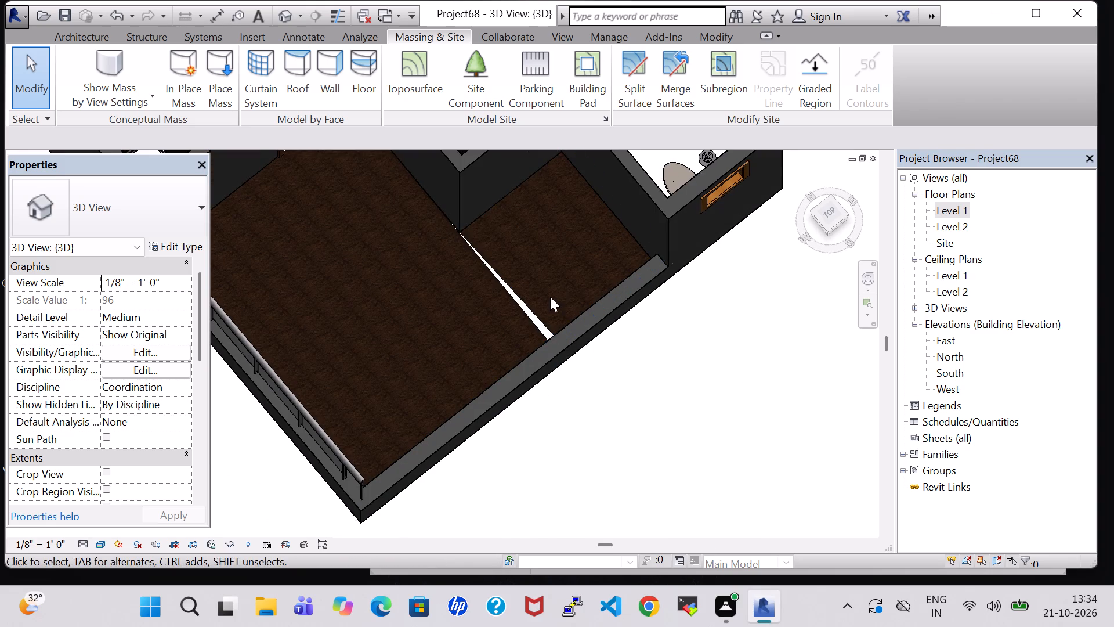
Edit the smaller toposurface beside the toilet, adding two points at elevation 0' 0" along the larger surface's edge to close the gap.
click(526, 305)
click(707, 102)
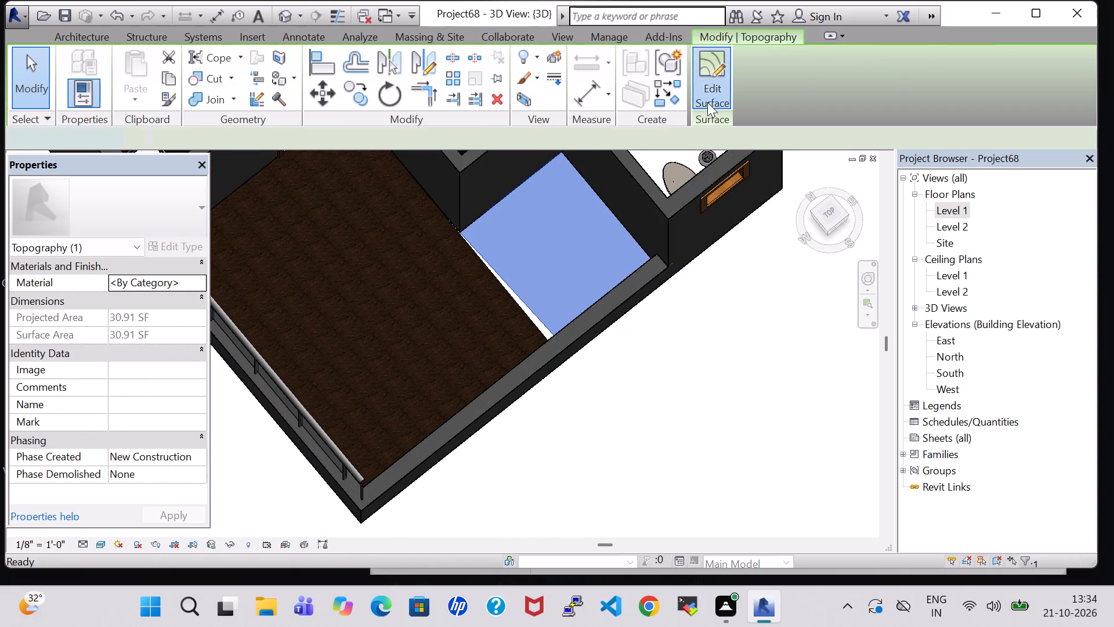
click(755, 85)
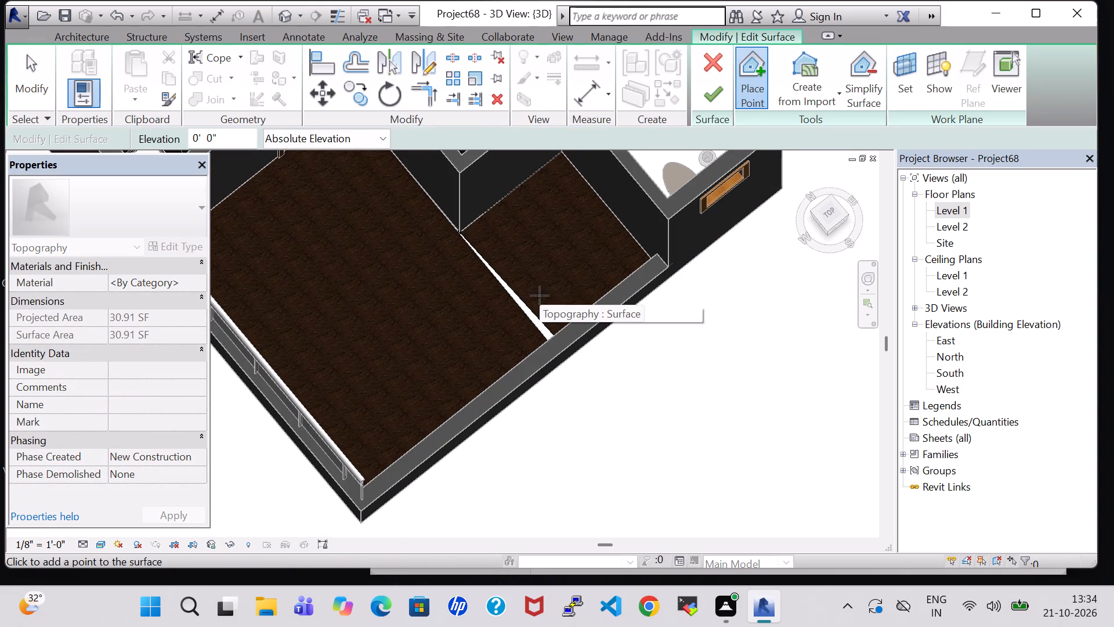
shift+middle_drag(540, 276, 559, 351)
middle_drag(585, 289, 486, 301)
scroll(514, 301, up, 6)
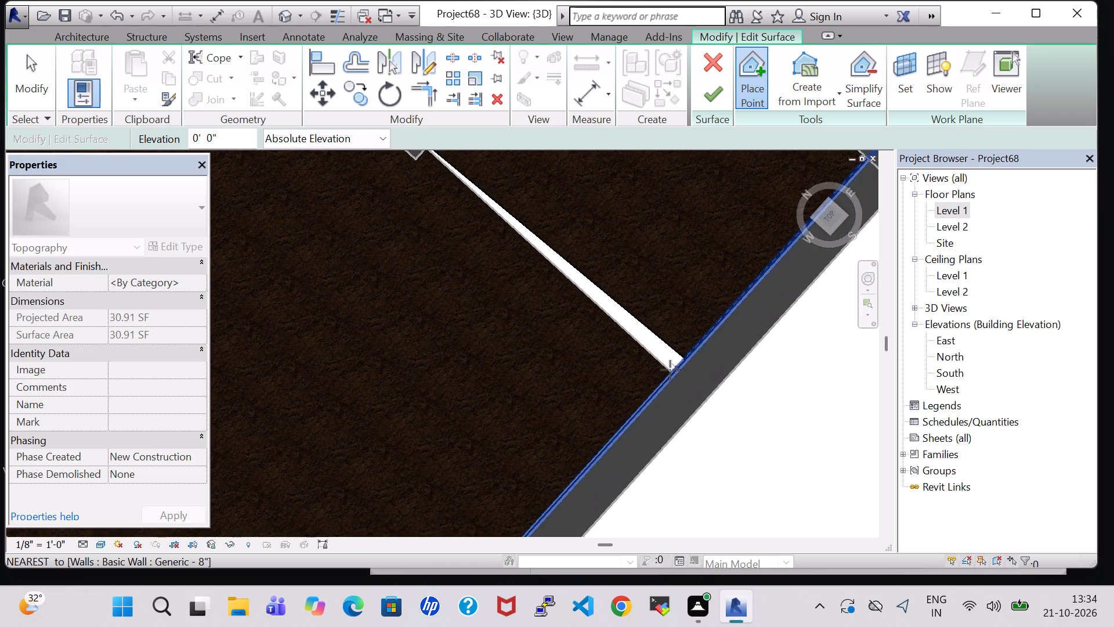
shift+middle_drag(502, 329, 534, 352)
middle_drag(624, 264, 321, 318)
middle_drag(569, 229, 402, 334)
scroll(402, 334, up, 1)
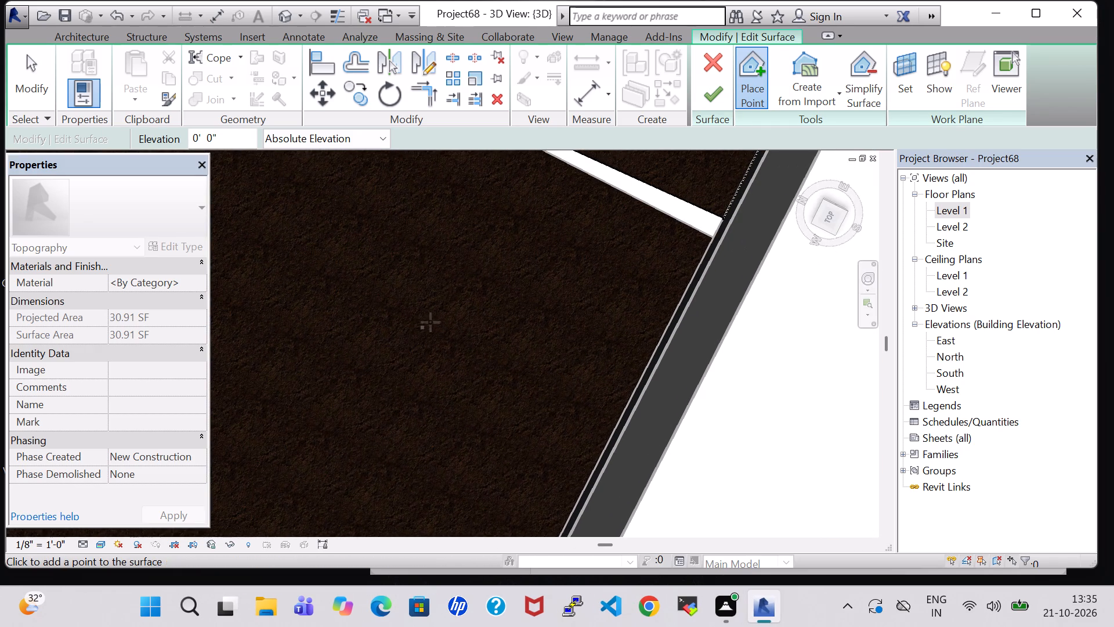
shift+middle_drag(494, 265, 505, 308)
middle_click(573, 202)
middle_drag(573, 202, 559, 227)
middle_drag(554, 235, 464, 371)
scroll(464, 374, up, 2)
middle_drag(533, 413, 541, 209)
scroll(533, 413, up, 1)
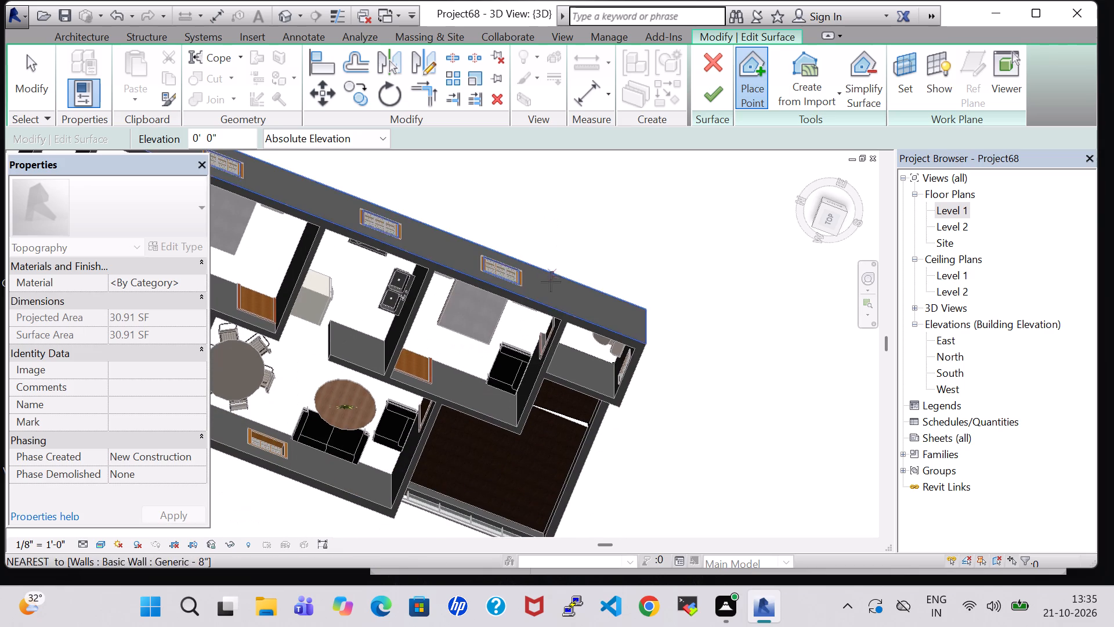
scroll(575, 430, up, 6)
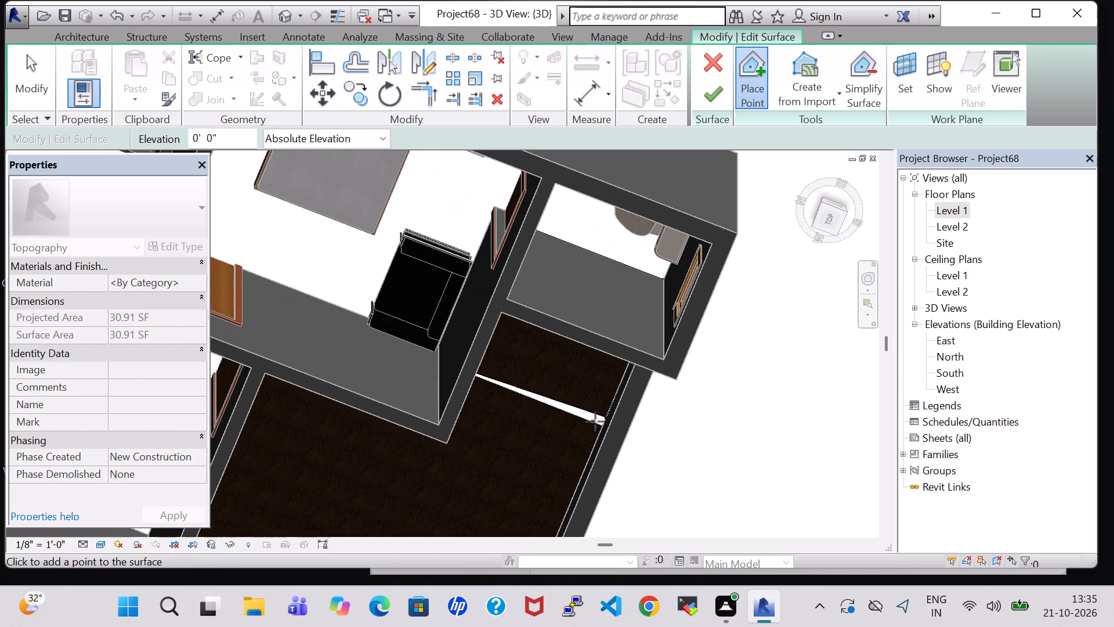
scroll(602, 427, up, 8)
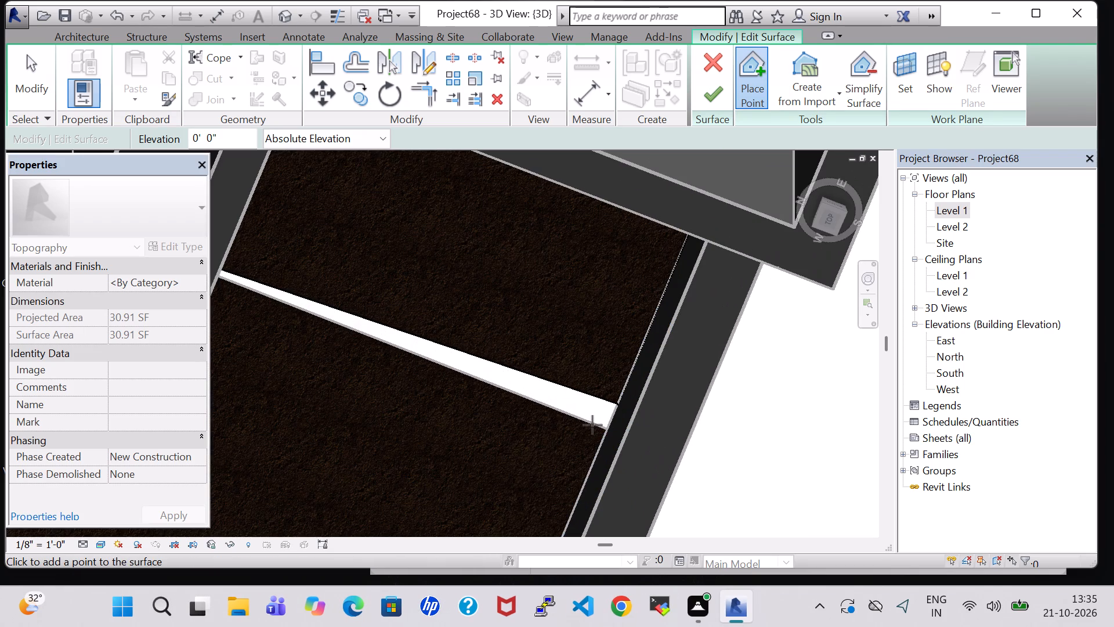
click(605, 428)
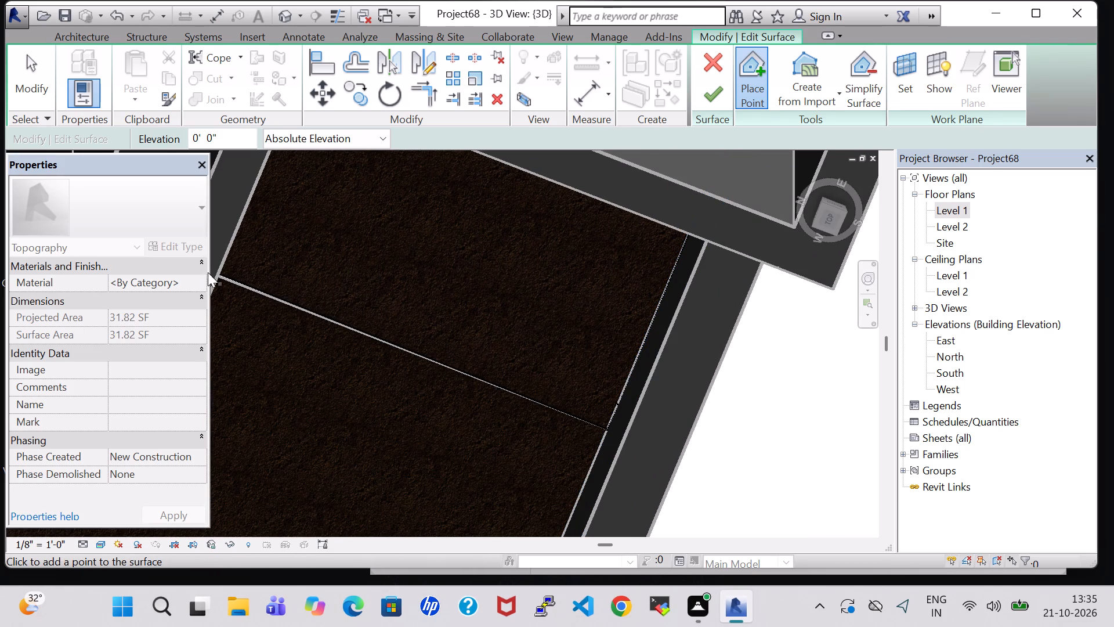
click(220, 280)
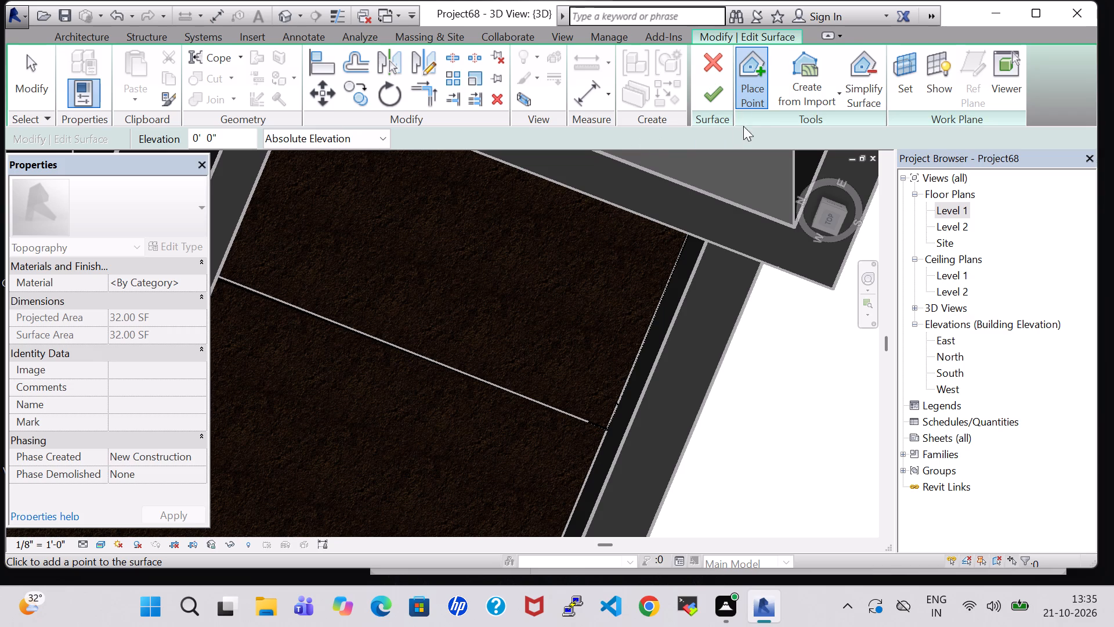
click(712, 102)
Examine the front area's ground surfaces, low walls and glass railing in the plan and from several 3D angles.
scroll(728, 212, down, 8)
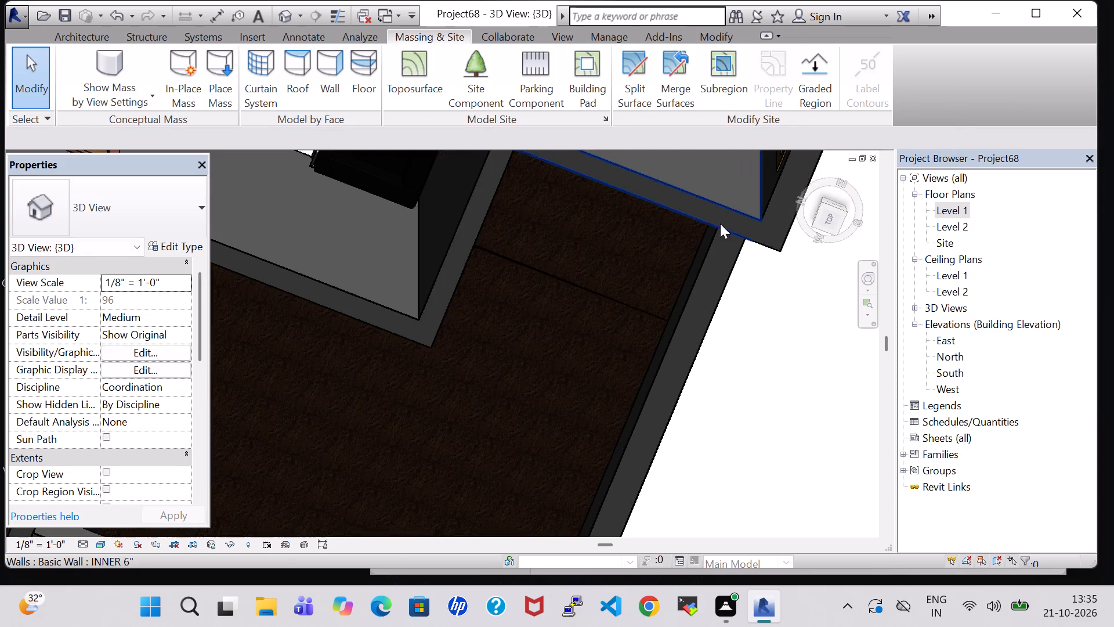
double_click(952, 208)
scroll(653, 230, down, 2)
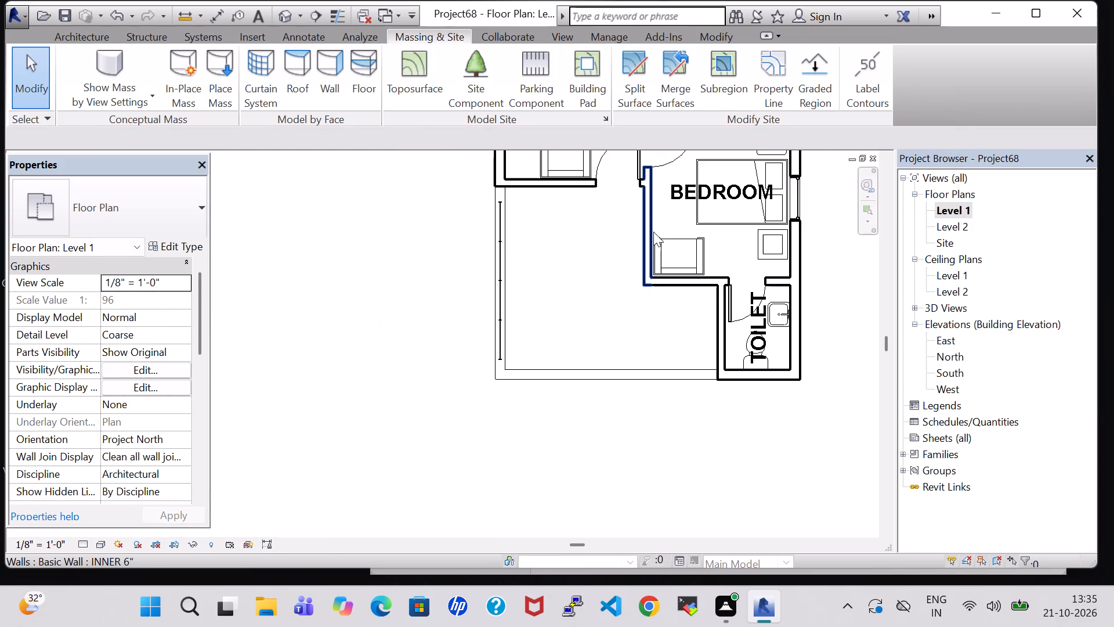
scroll(653, 232, down, 1)
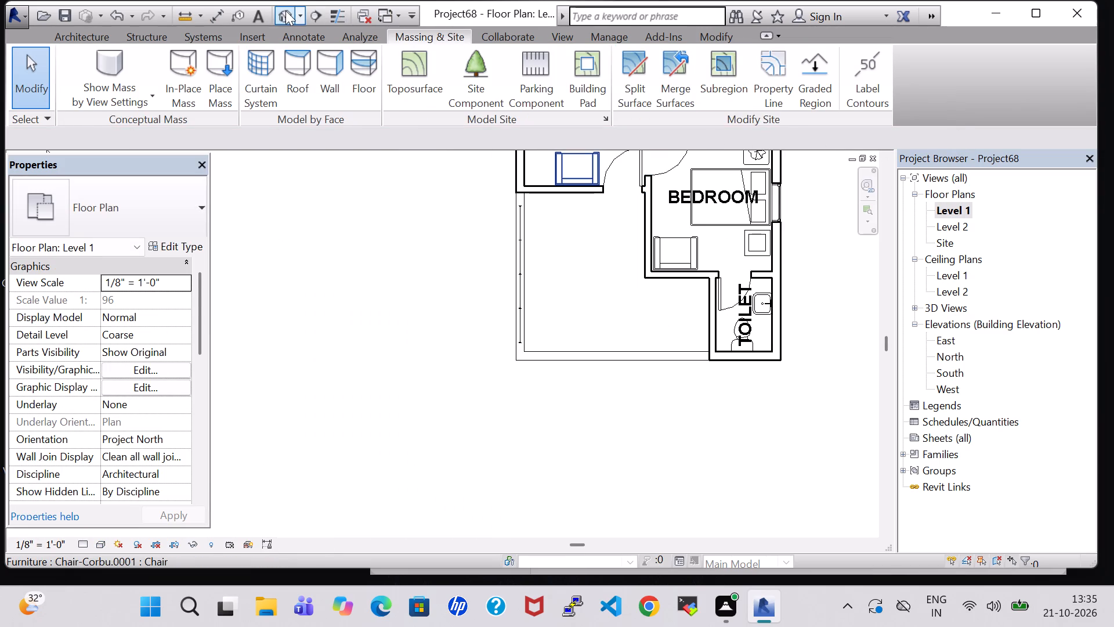
click(285, 10)
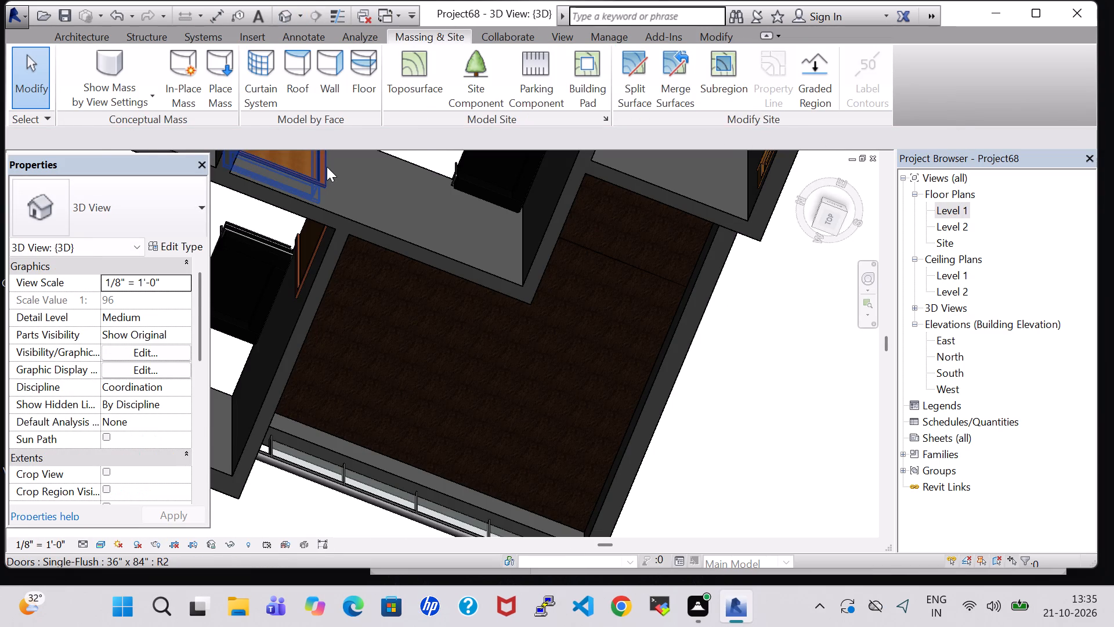
scroll(334, 190, down, 4)
shift+middle_drag(584, 392, 569, 273)
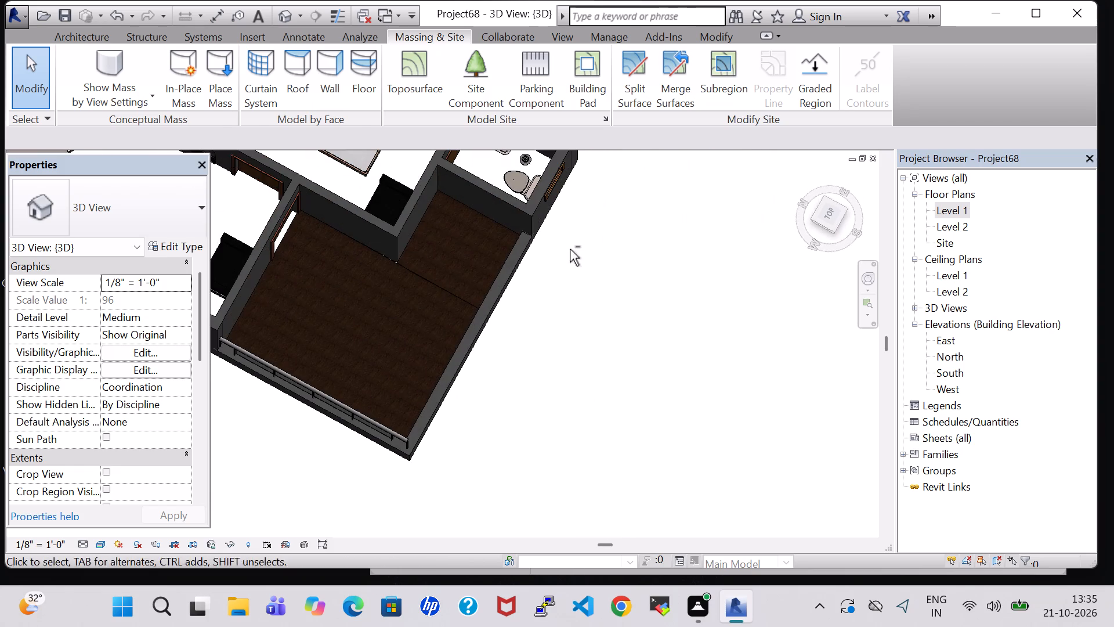
shift+middle_click(571, 241)
middle_drag(549, 364, 524, 247)
middle_drag(467, 325, 486, 243)
shift+scroll(479, 322, up, 1)
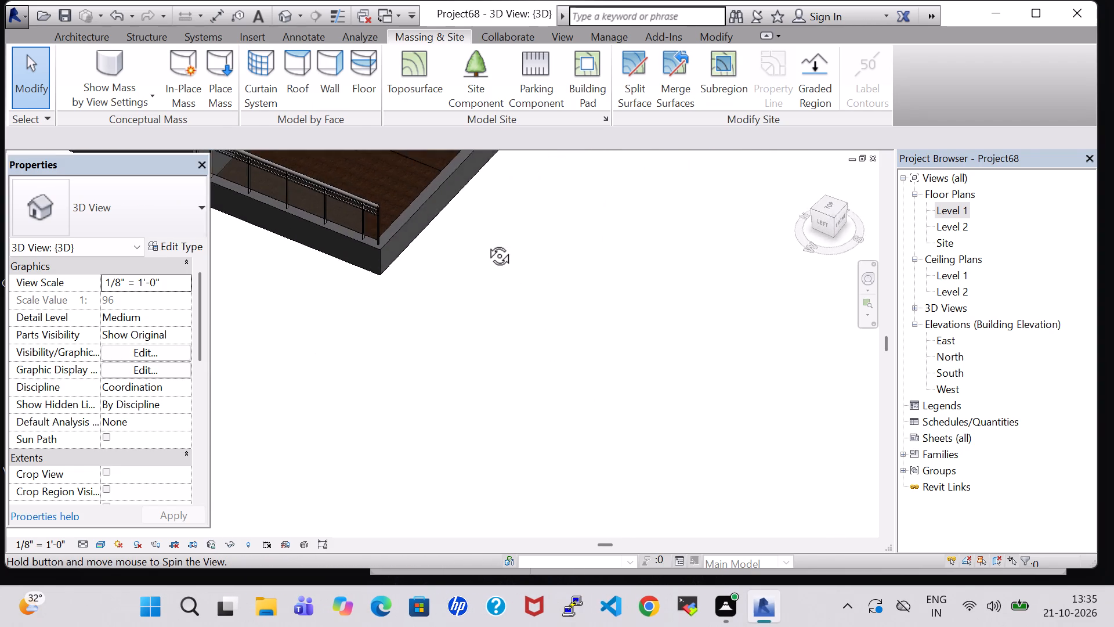
middle_drag(486, 243, 395, 299)
middle_drag(421, 268, 920, 370)
middle_drag(670, 466, 645, 463)
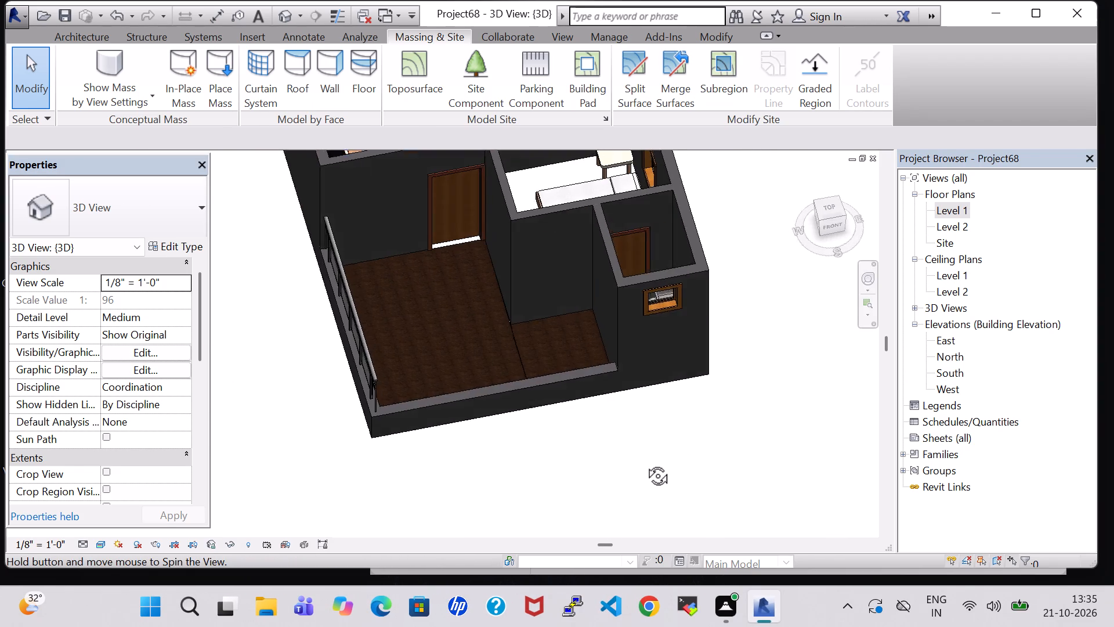
middle_drag(645, 463, 621, 463)
Delete the low Generic - 8" front wall of the open area in the Level 1 plan.
double_click(954, 208)
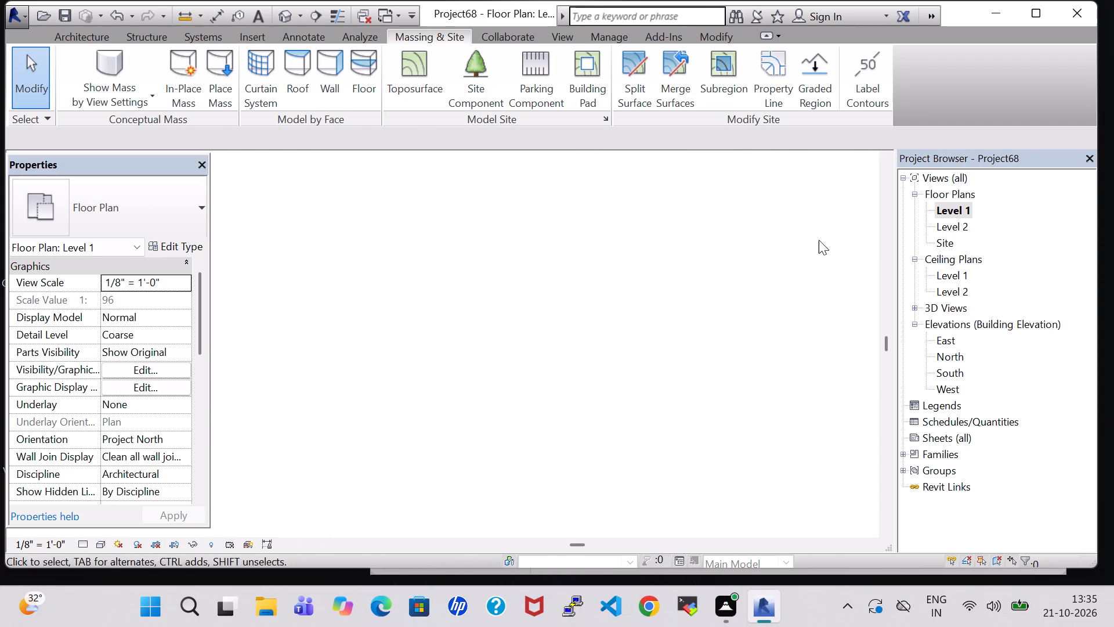
scroll(685, 259, down, 3)
click(653, 323)
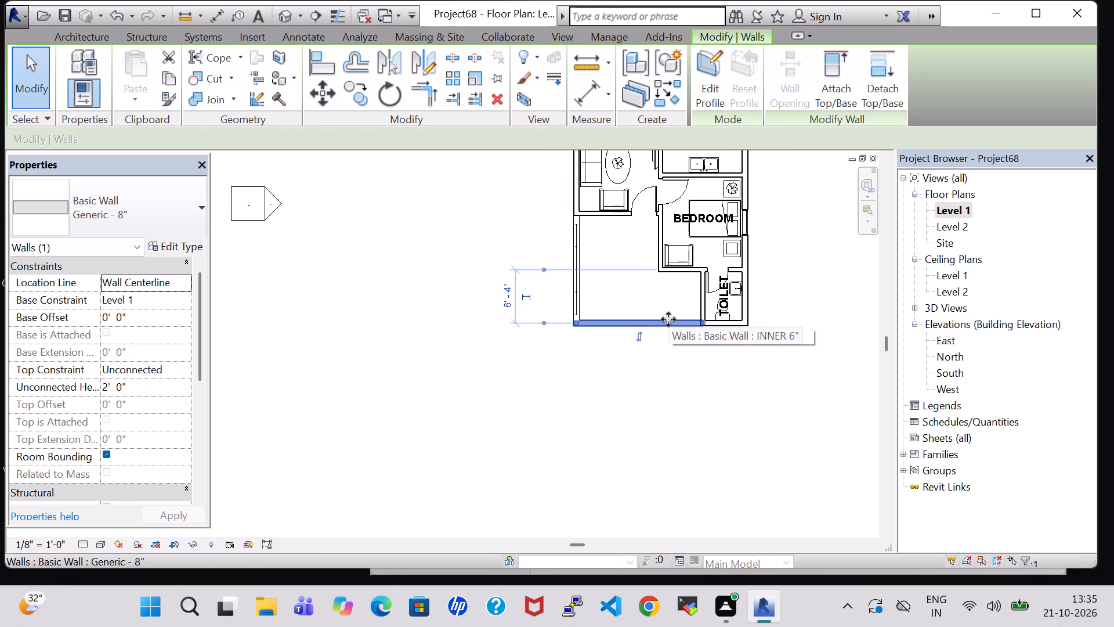
key(Delete)
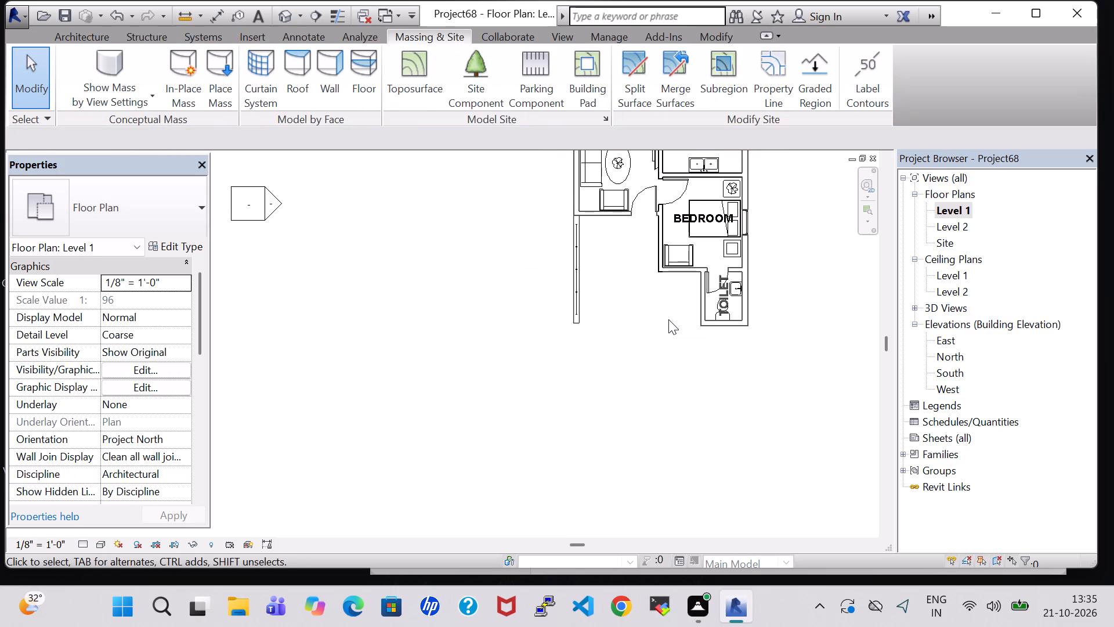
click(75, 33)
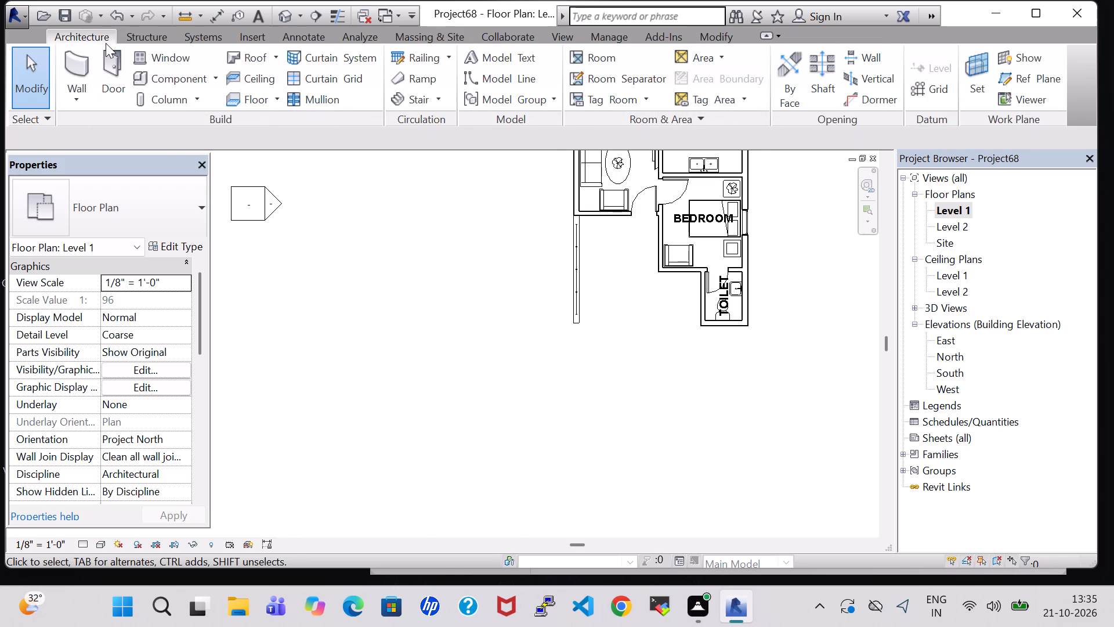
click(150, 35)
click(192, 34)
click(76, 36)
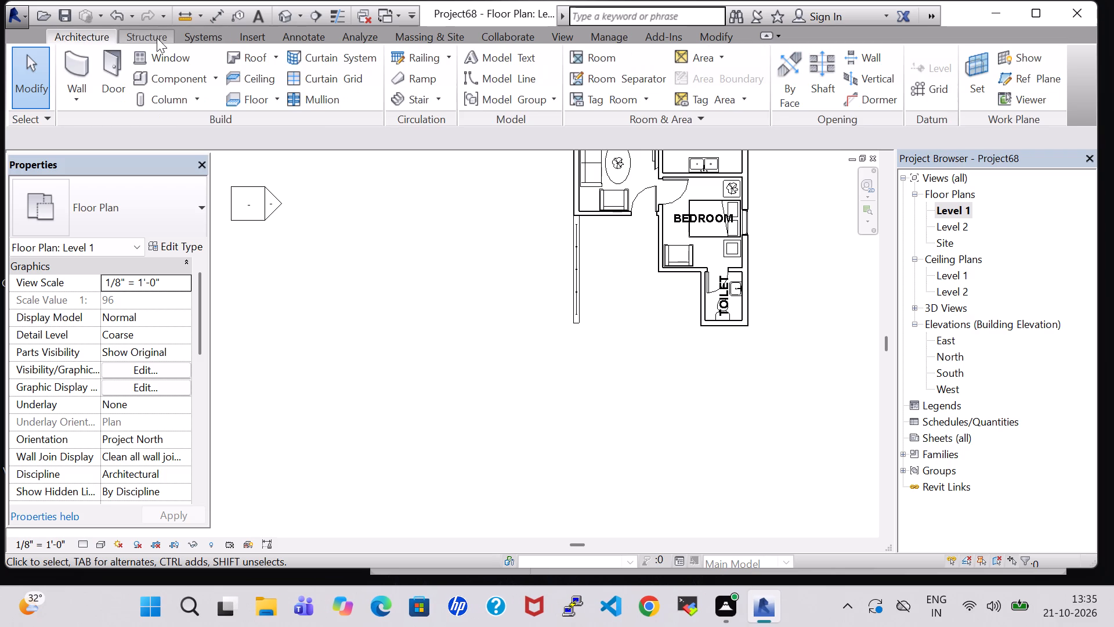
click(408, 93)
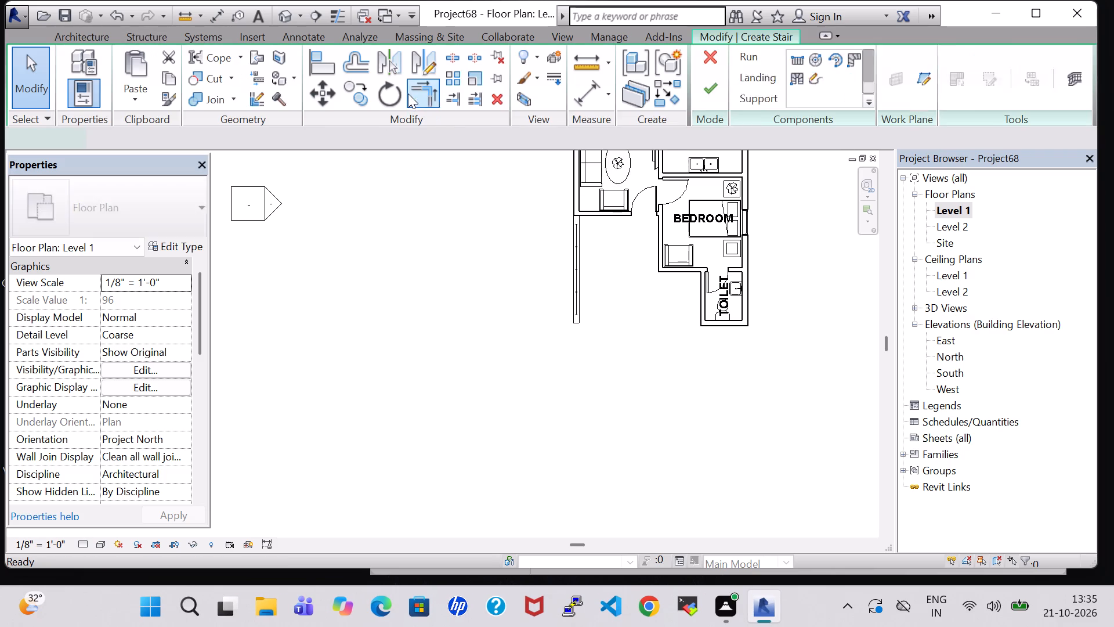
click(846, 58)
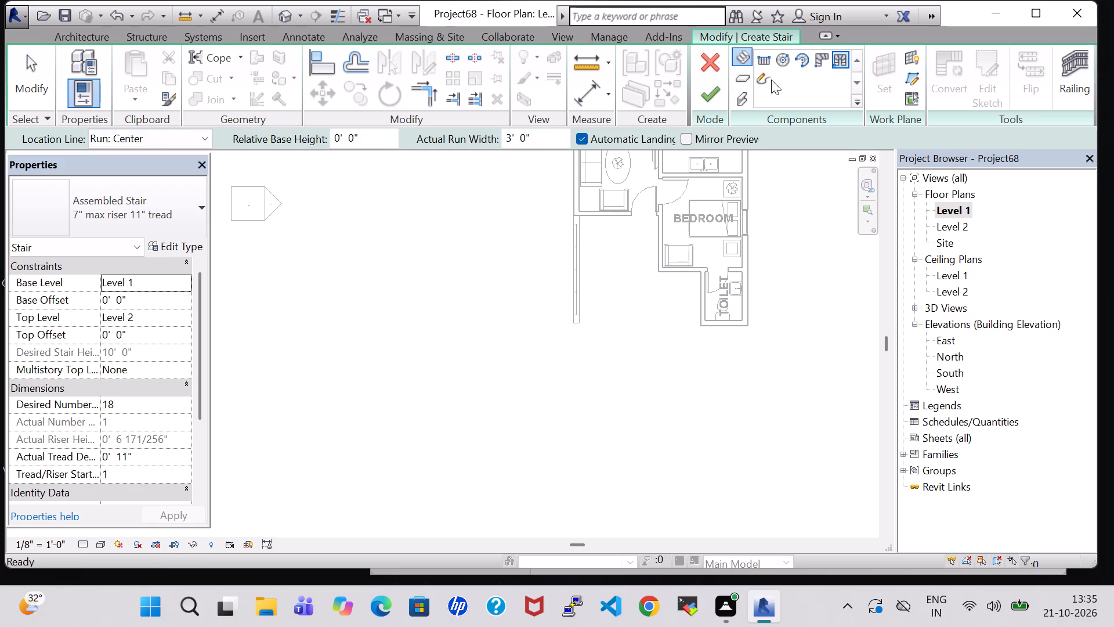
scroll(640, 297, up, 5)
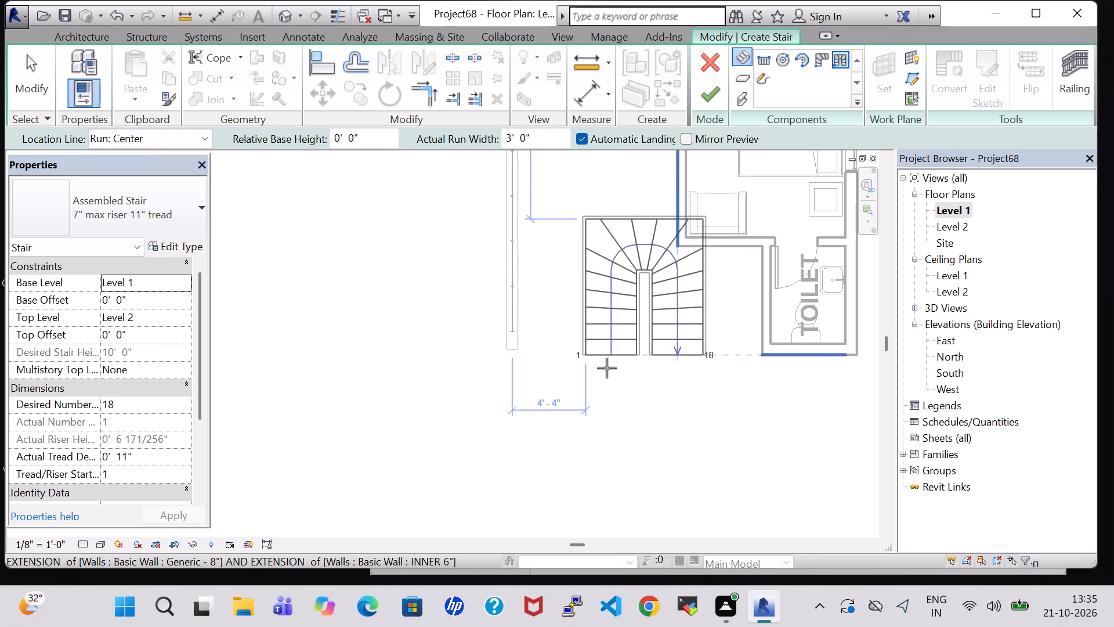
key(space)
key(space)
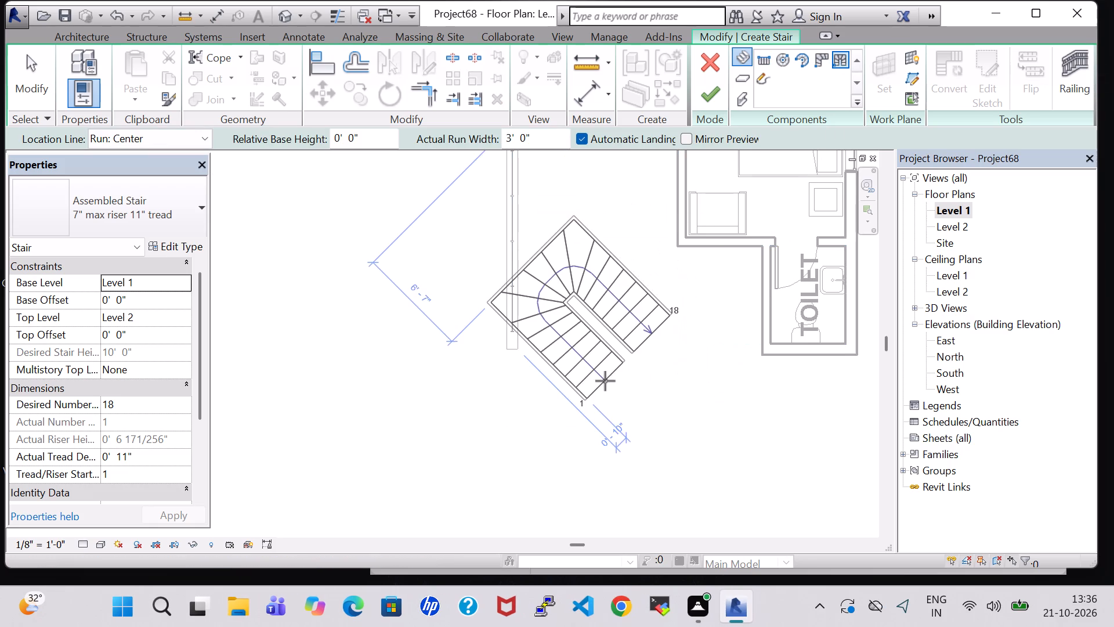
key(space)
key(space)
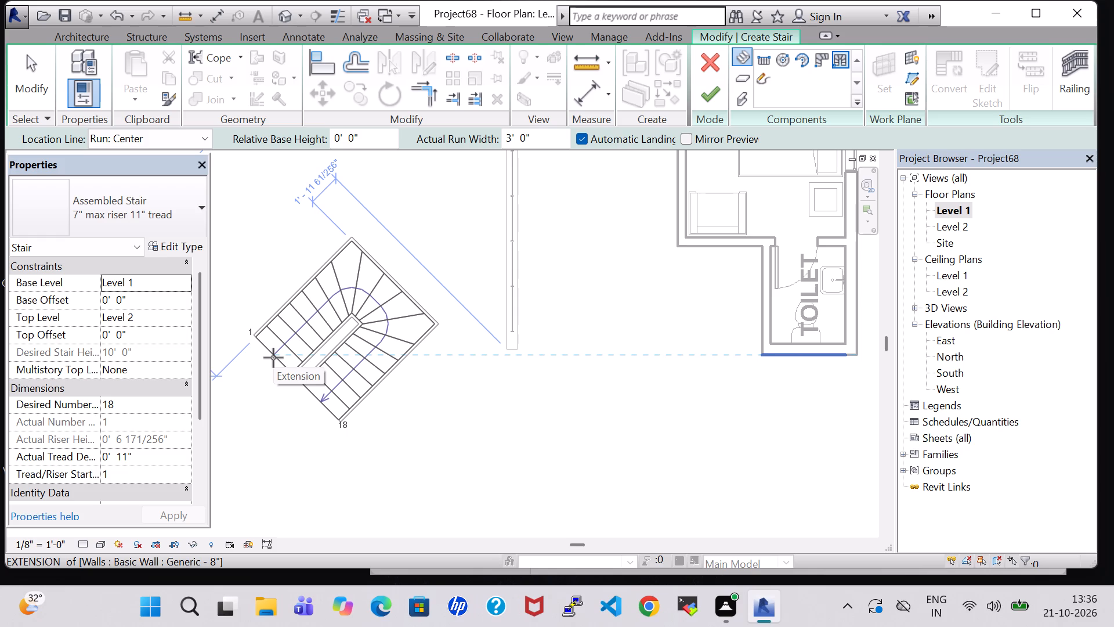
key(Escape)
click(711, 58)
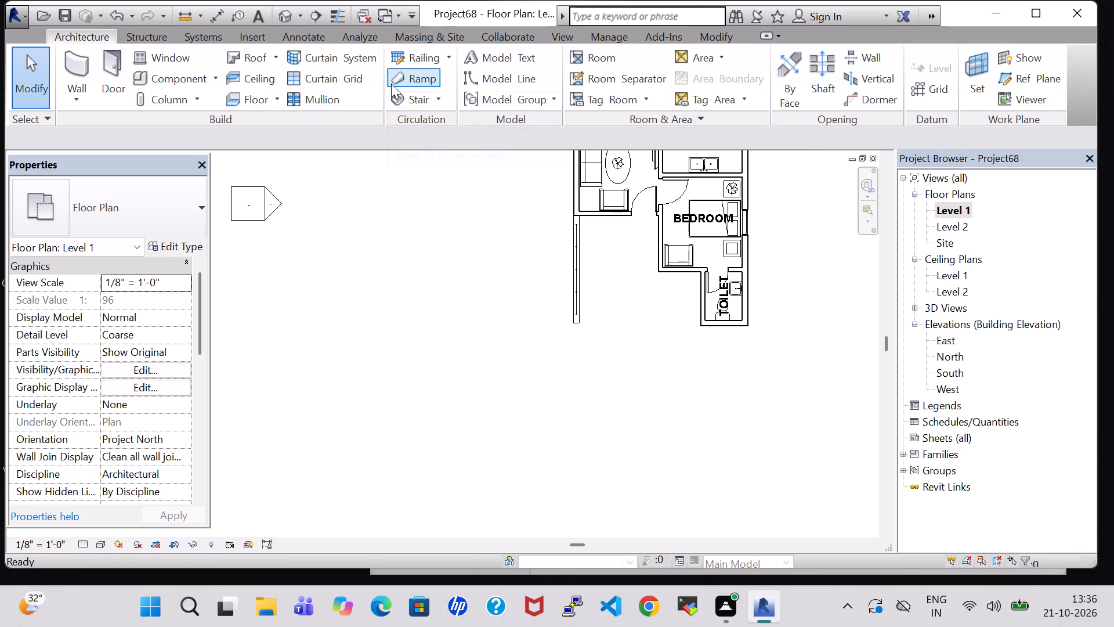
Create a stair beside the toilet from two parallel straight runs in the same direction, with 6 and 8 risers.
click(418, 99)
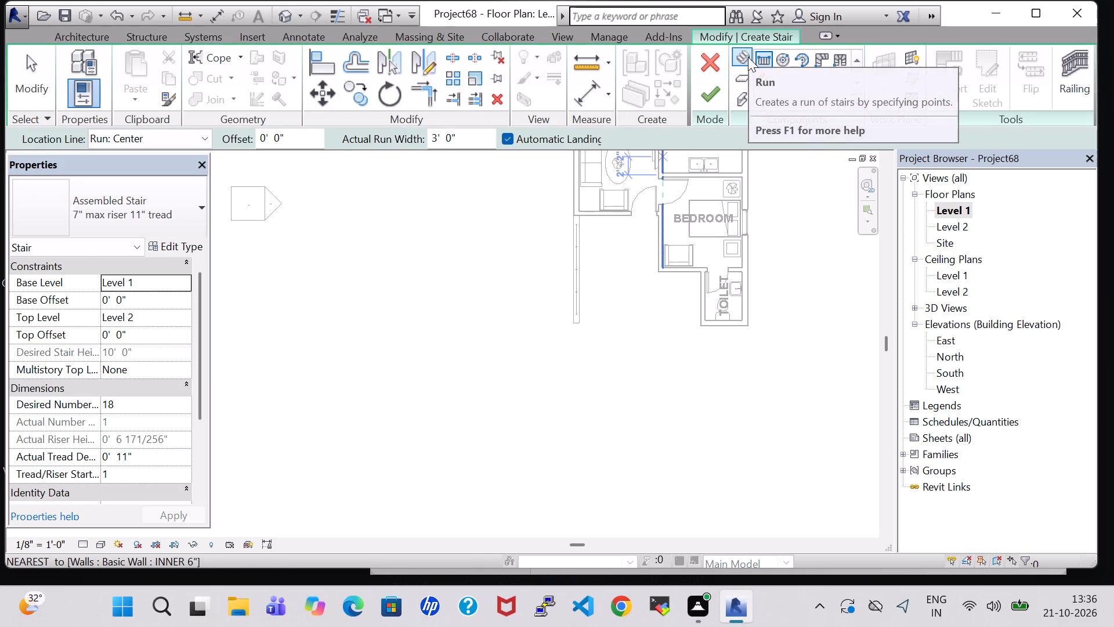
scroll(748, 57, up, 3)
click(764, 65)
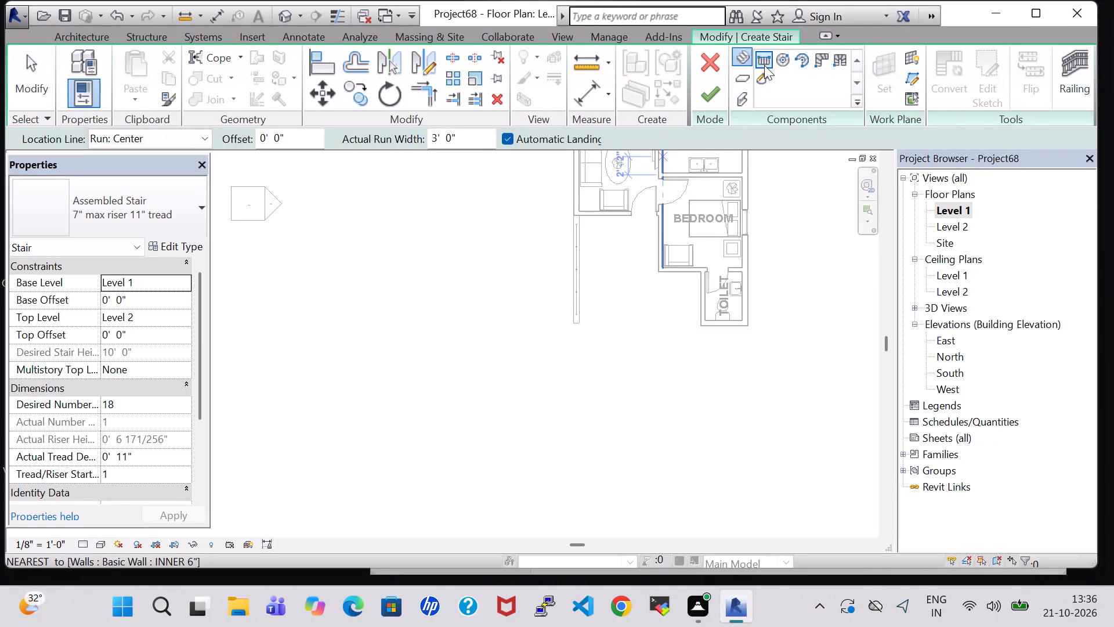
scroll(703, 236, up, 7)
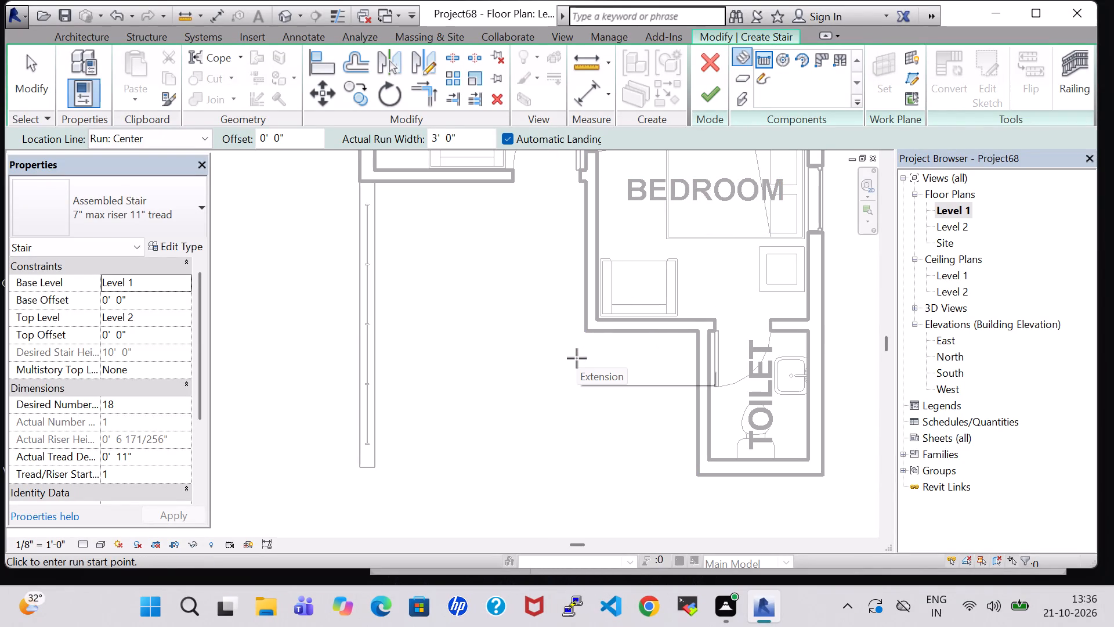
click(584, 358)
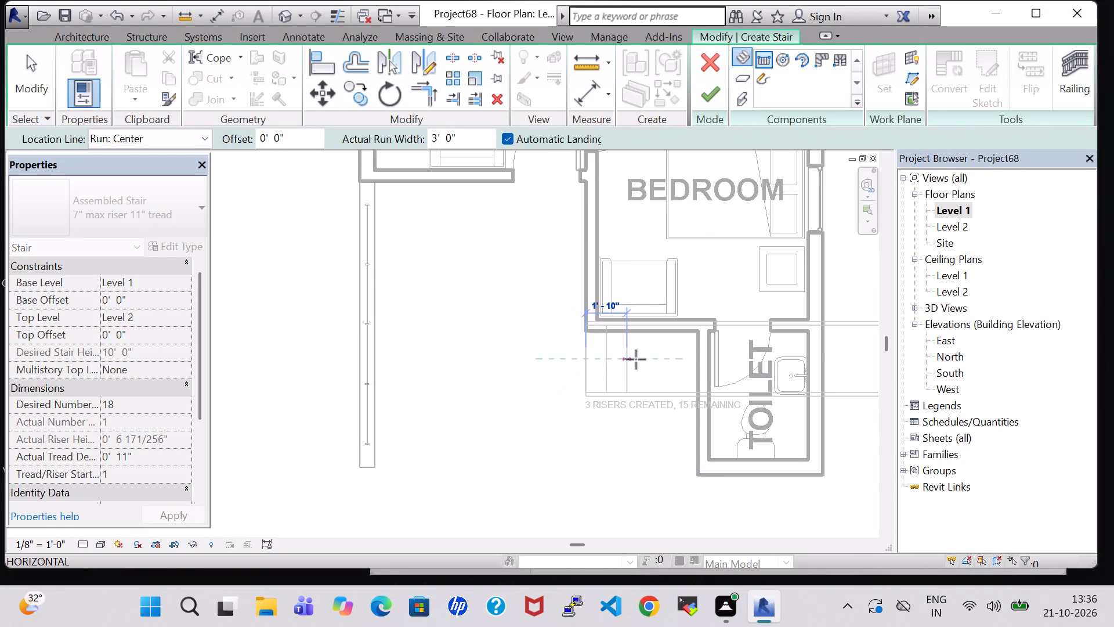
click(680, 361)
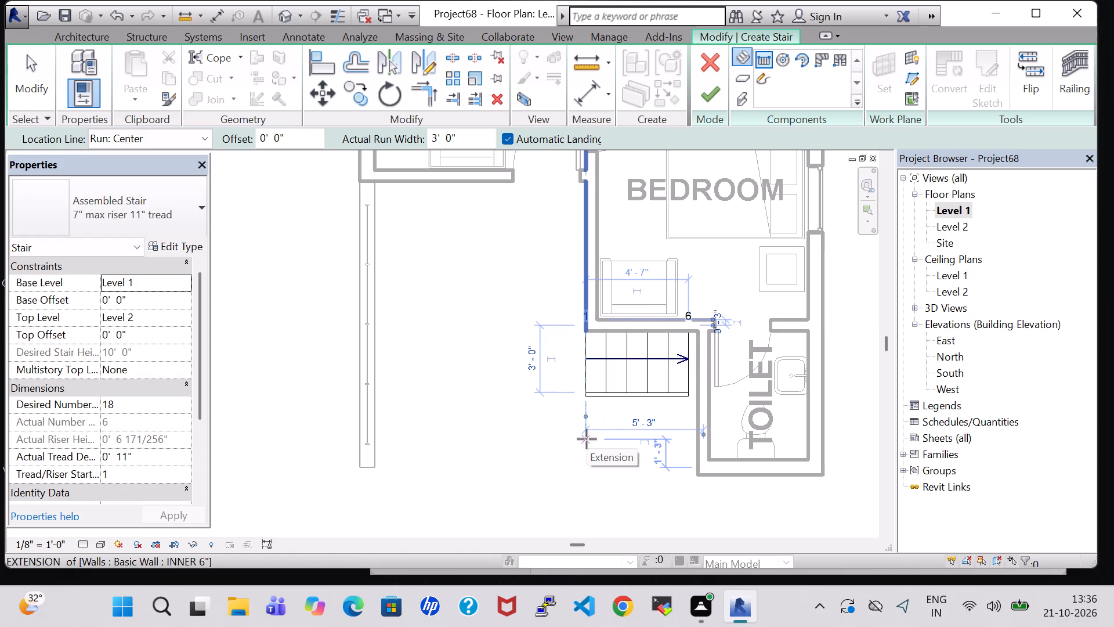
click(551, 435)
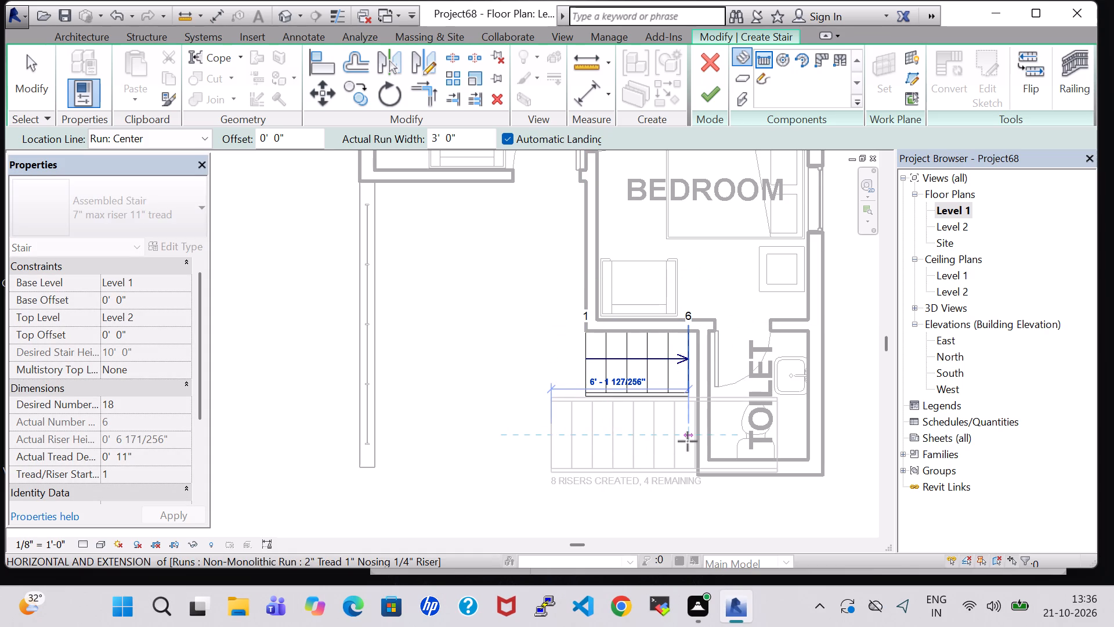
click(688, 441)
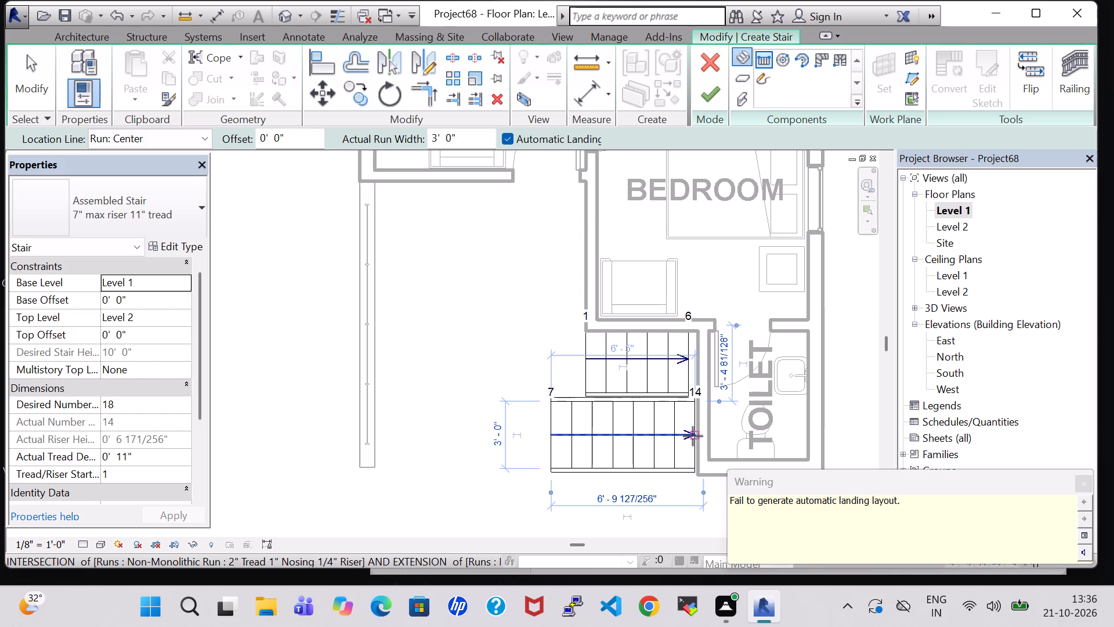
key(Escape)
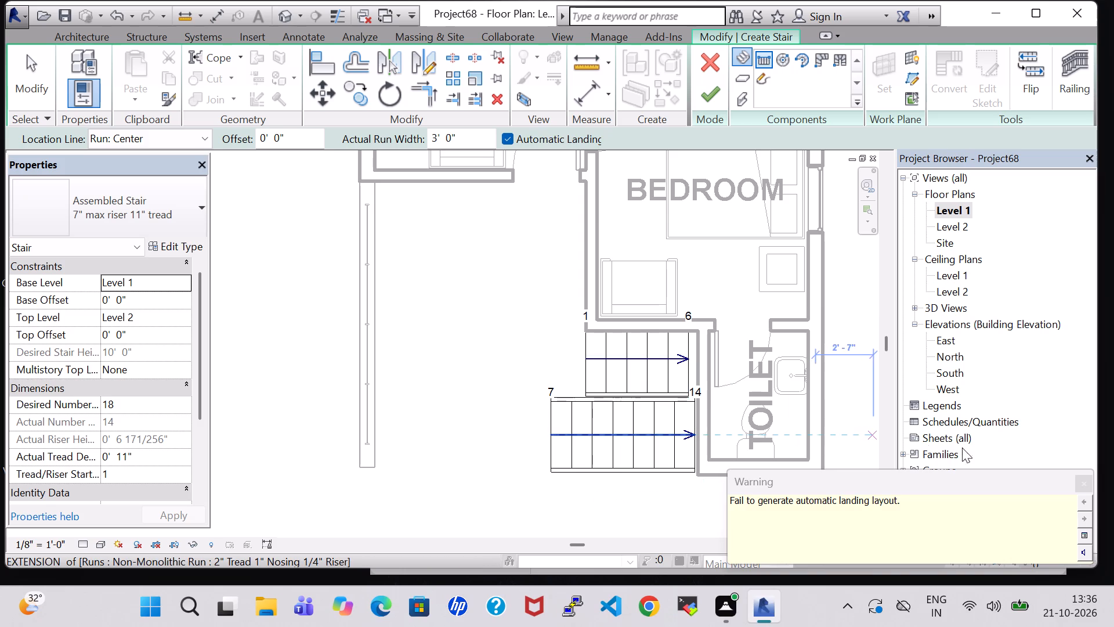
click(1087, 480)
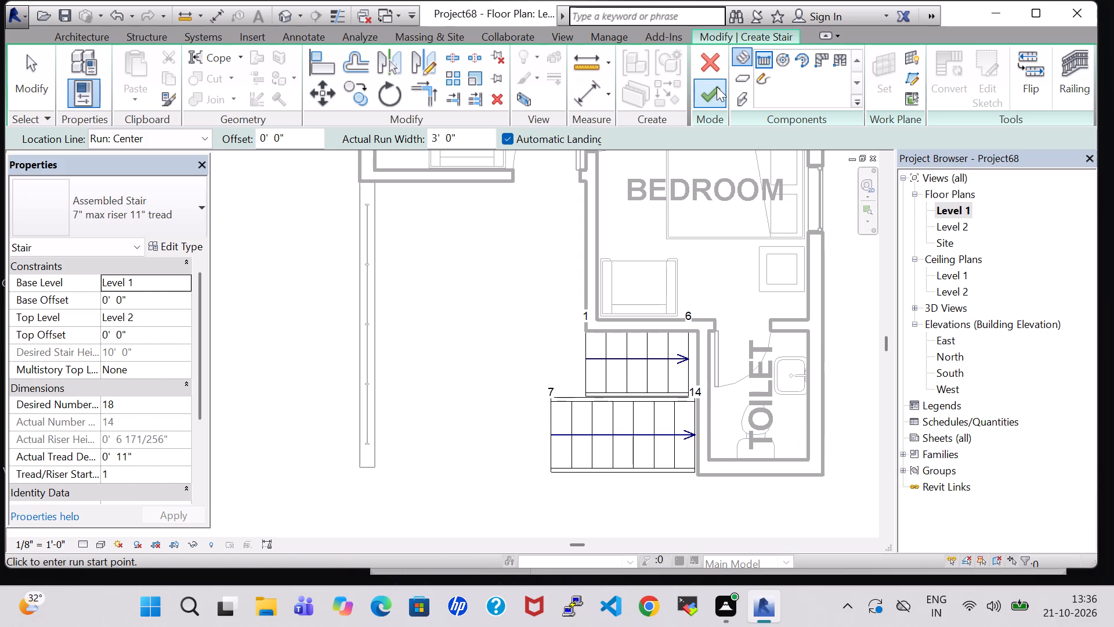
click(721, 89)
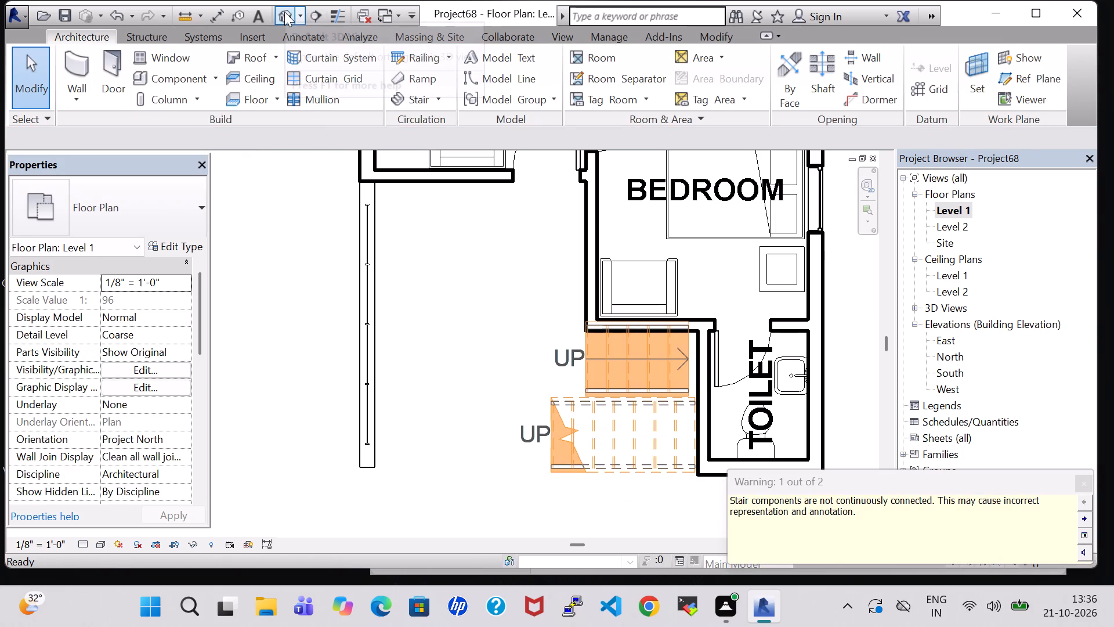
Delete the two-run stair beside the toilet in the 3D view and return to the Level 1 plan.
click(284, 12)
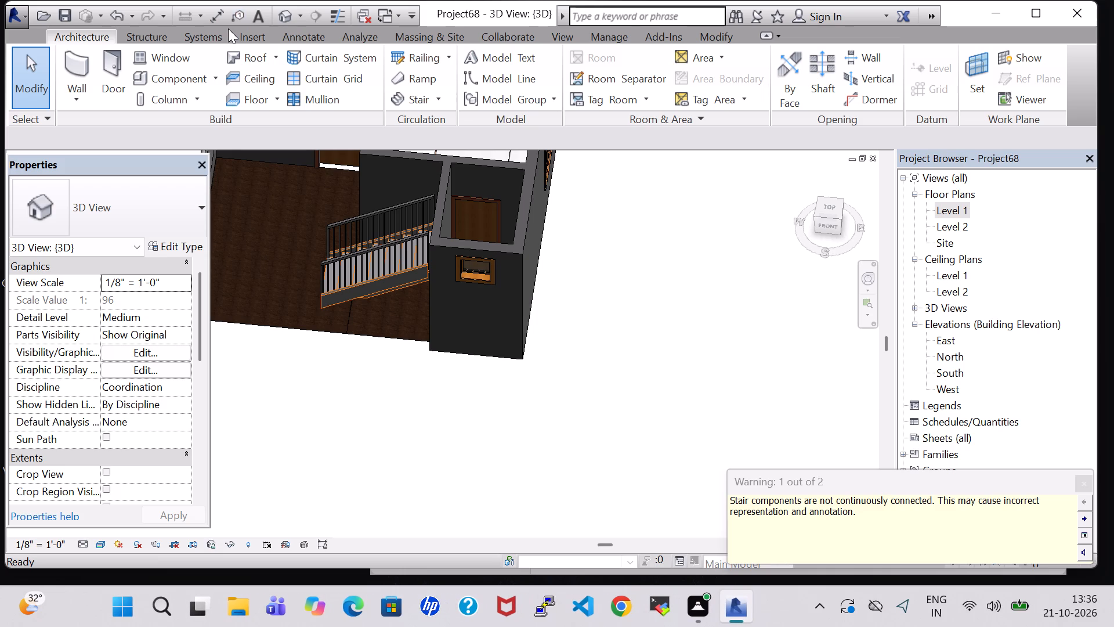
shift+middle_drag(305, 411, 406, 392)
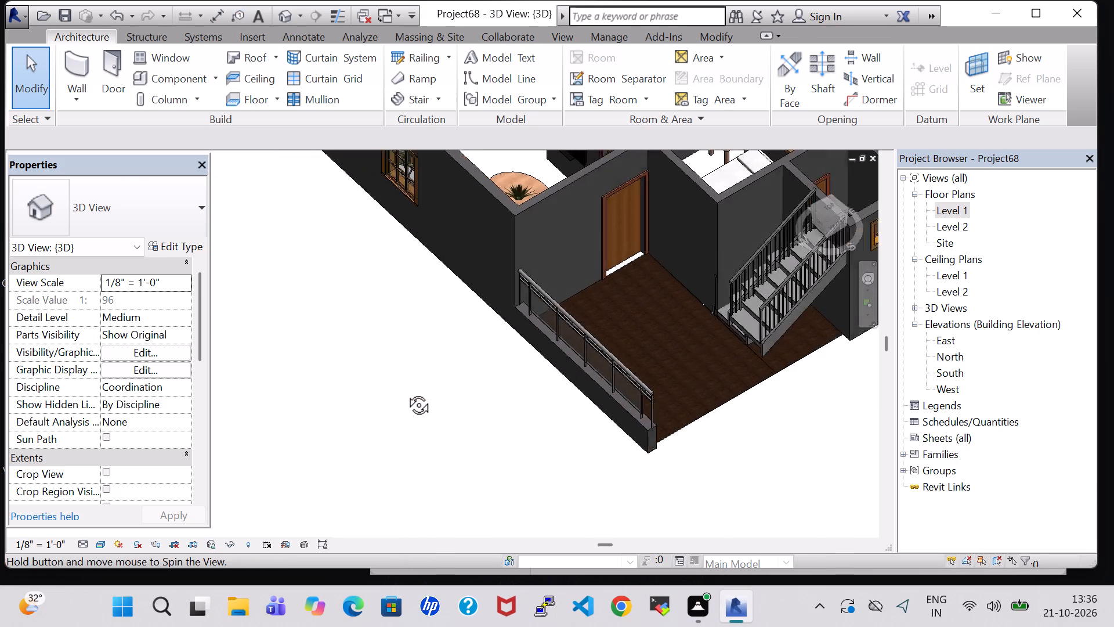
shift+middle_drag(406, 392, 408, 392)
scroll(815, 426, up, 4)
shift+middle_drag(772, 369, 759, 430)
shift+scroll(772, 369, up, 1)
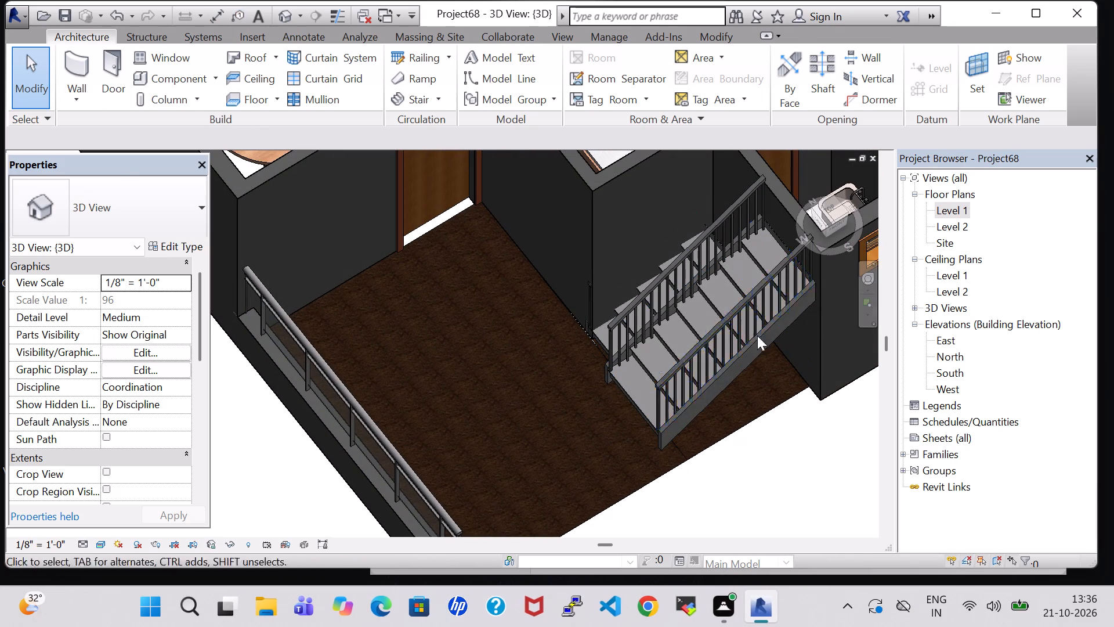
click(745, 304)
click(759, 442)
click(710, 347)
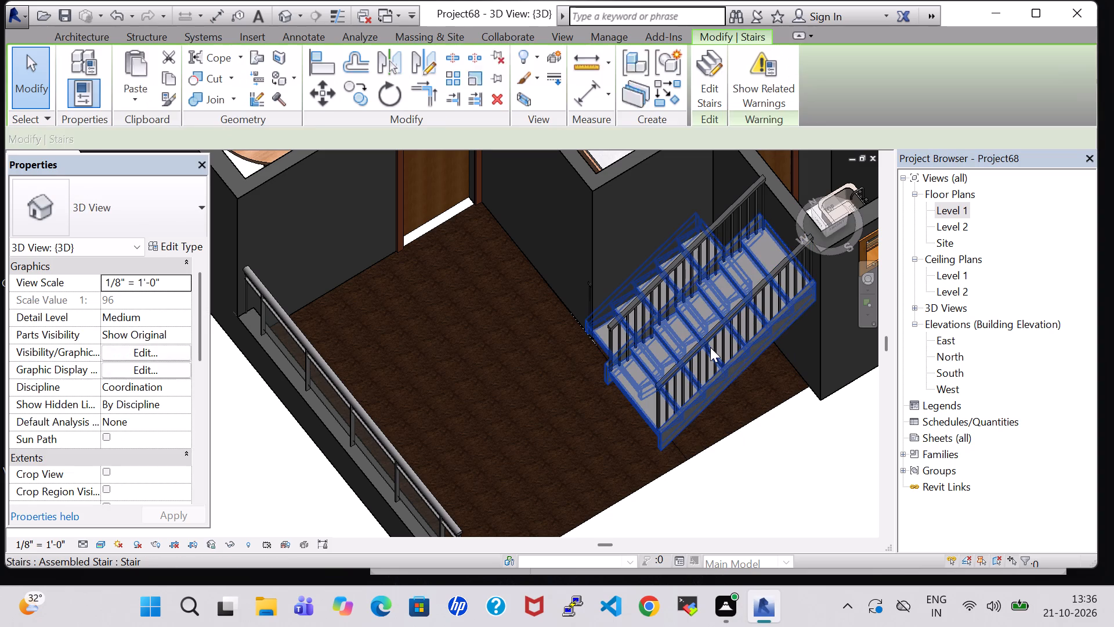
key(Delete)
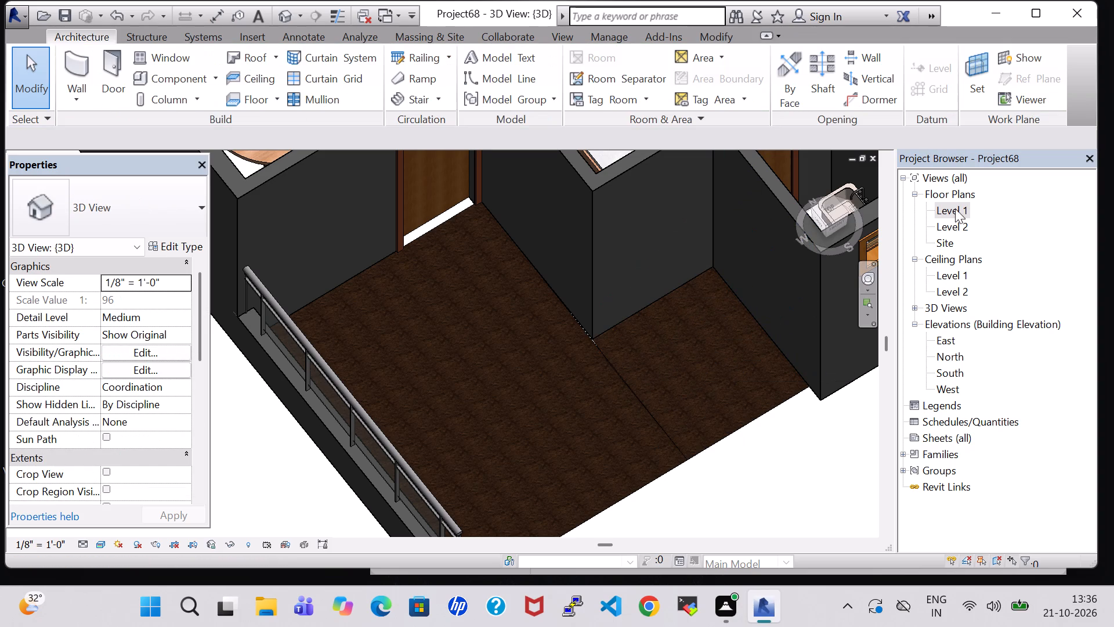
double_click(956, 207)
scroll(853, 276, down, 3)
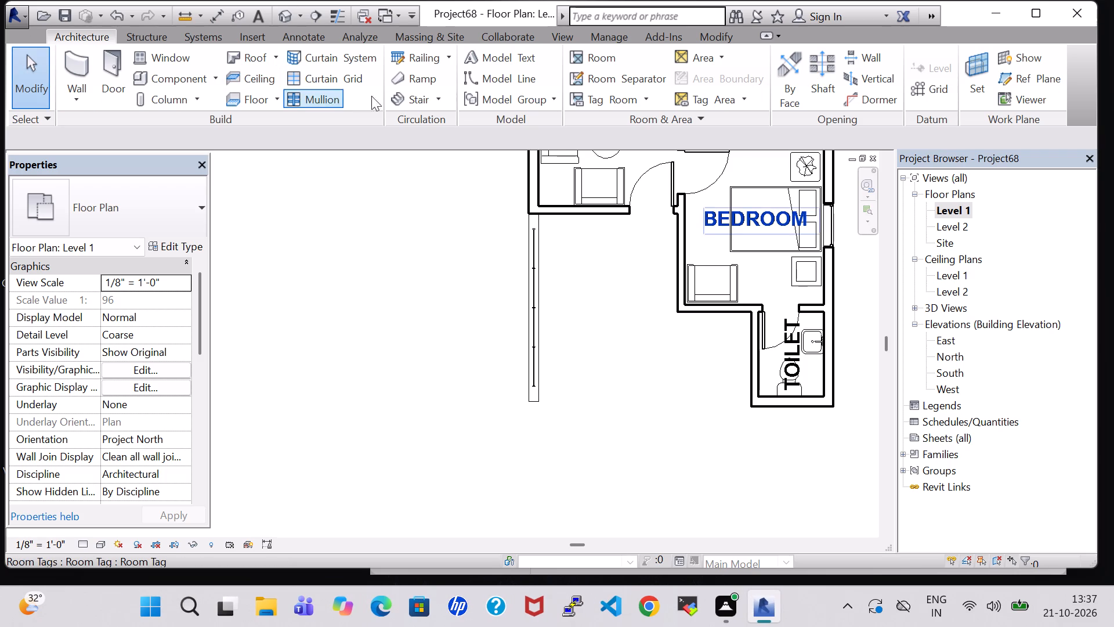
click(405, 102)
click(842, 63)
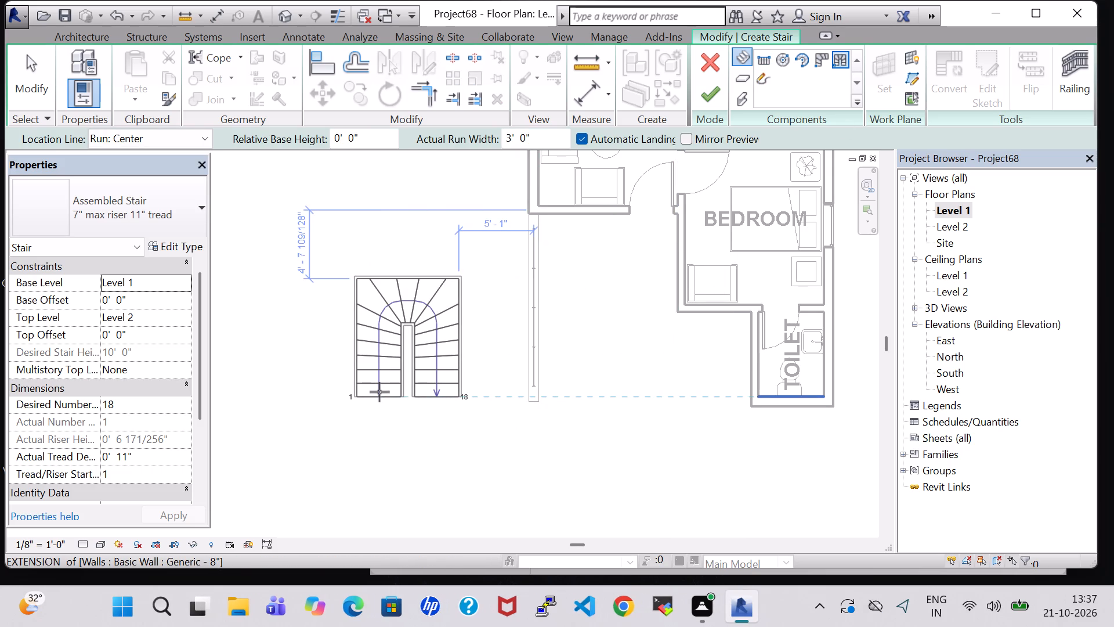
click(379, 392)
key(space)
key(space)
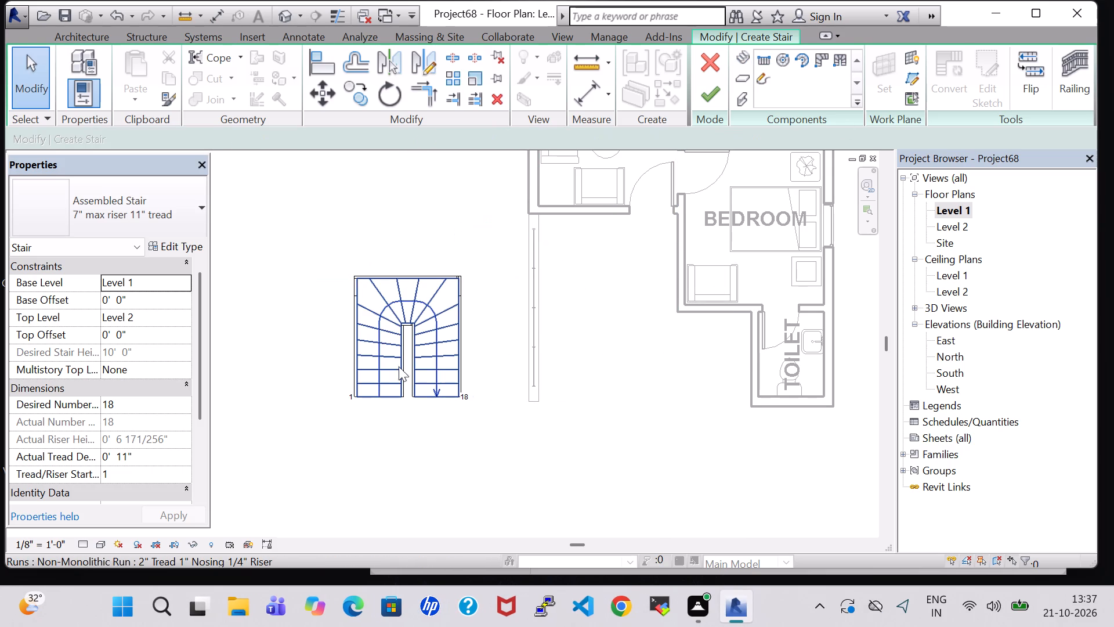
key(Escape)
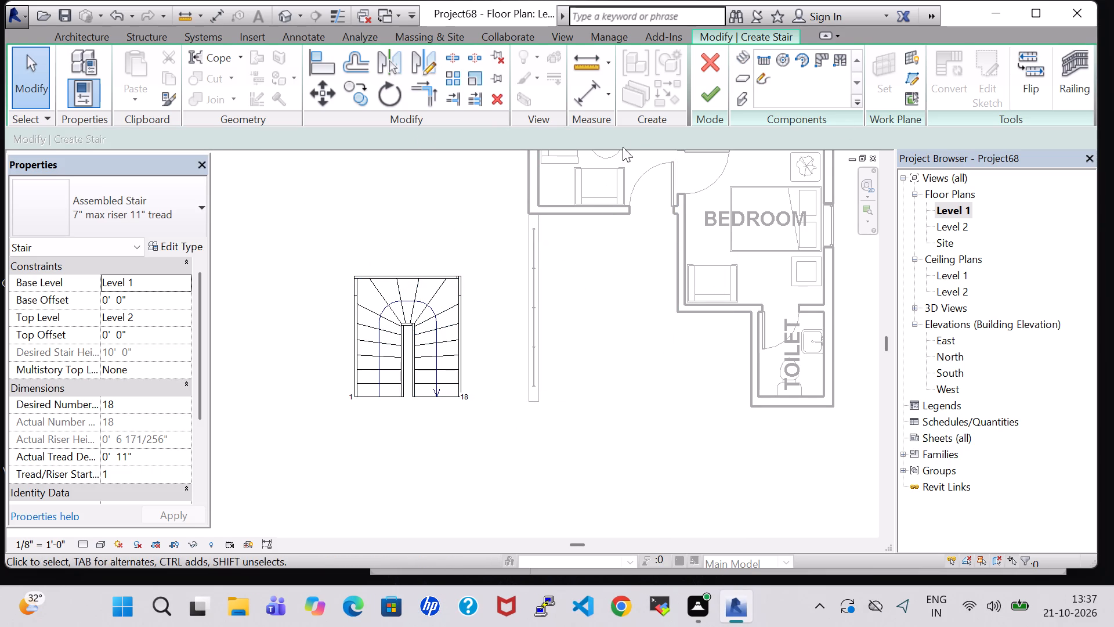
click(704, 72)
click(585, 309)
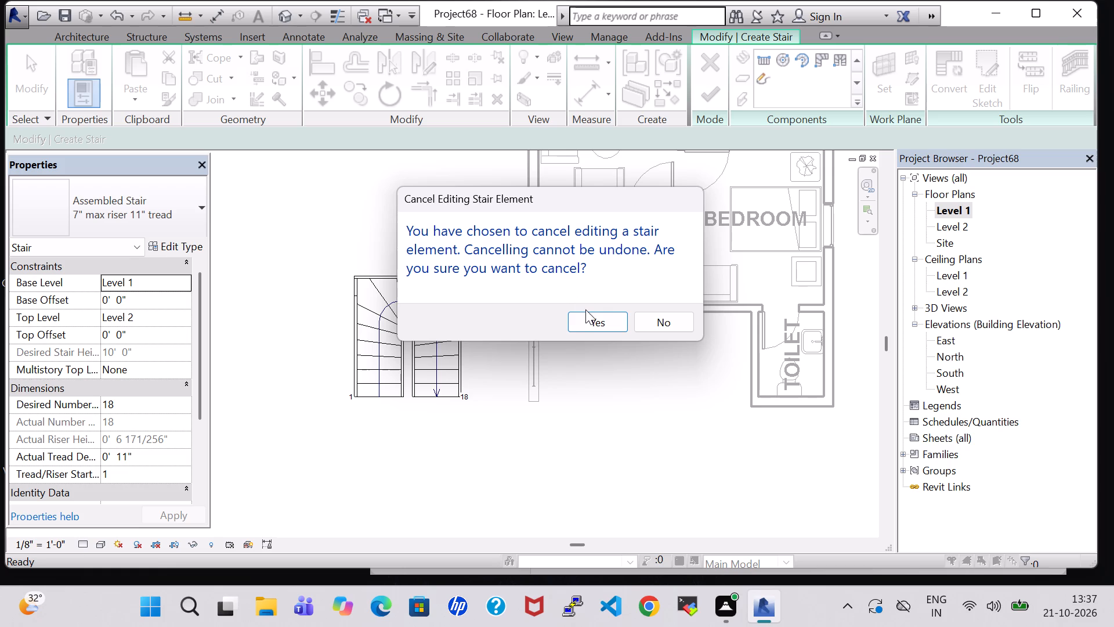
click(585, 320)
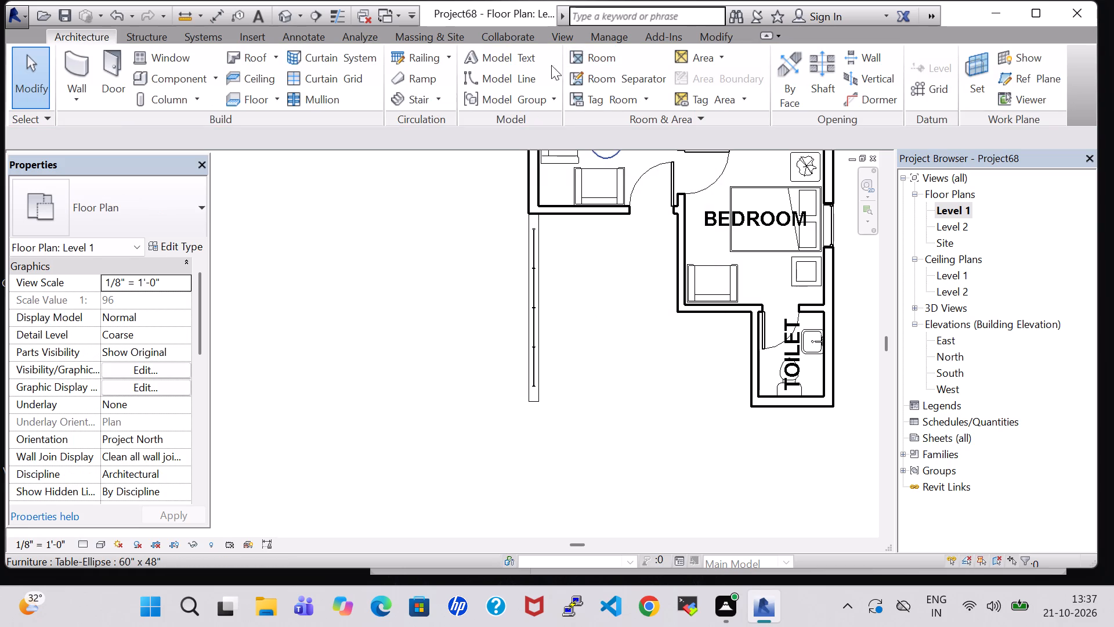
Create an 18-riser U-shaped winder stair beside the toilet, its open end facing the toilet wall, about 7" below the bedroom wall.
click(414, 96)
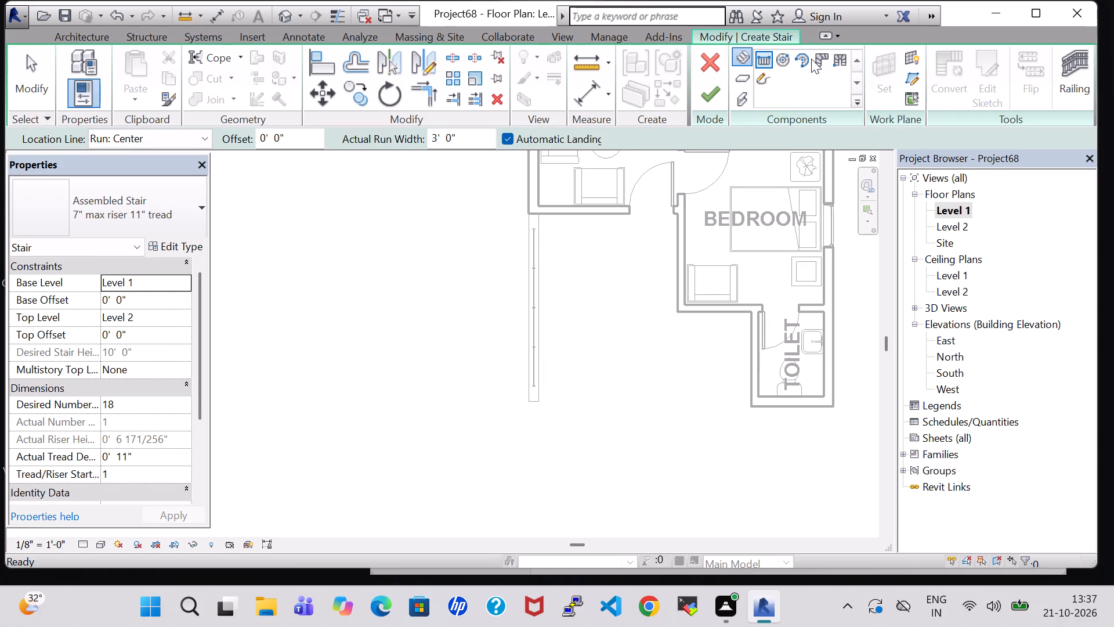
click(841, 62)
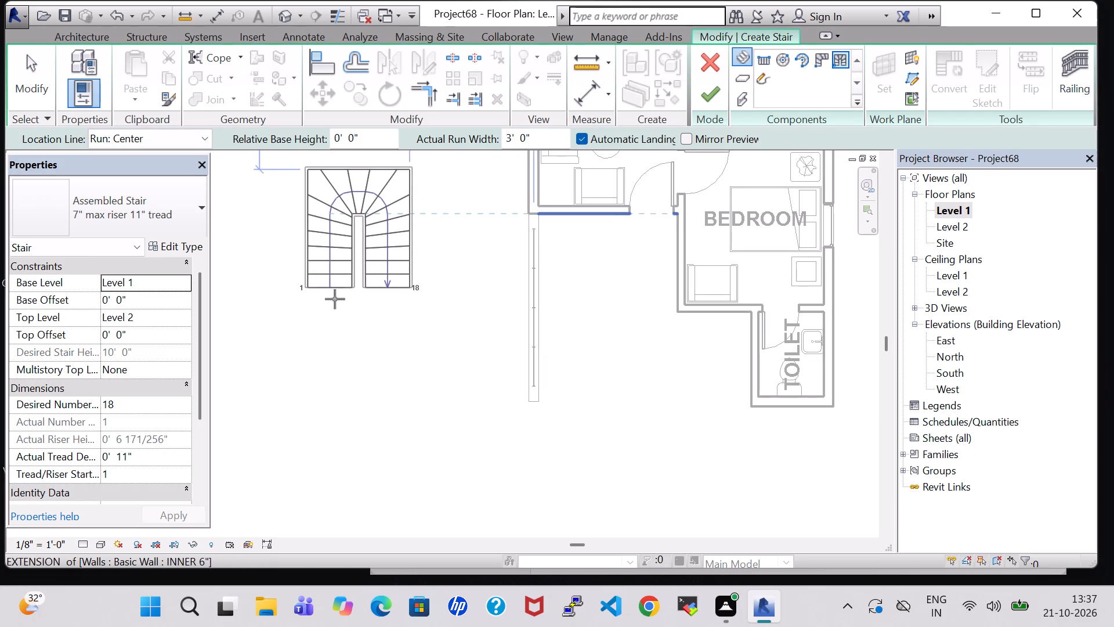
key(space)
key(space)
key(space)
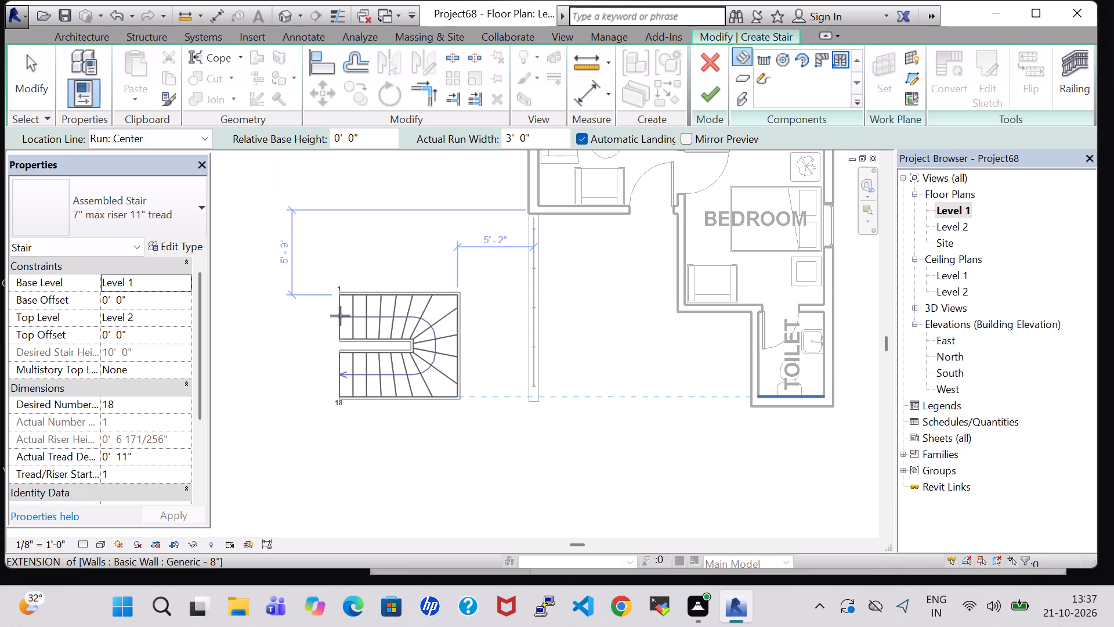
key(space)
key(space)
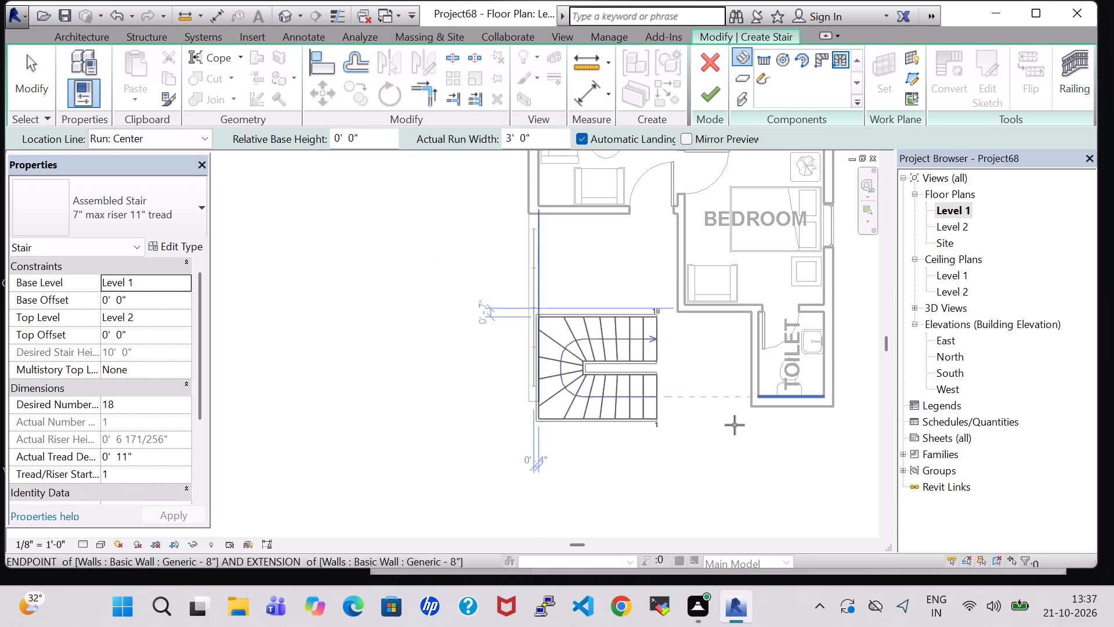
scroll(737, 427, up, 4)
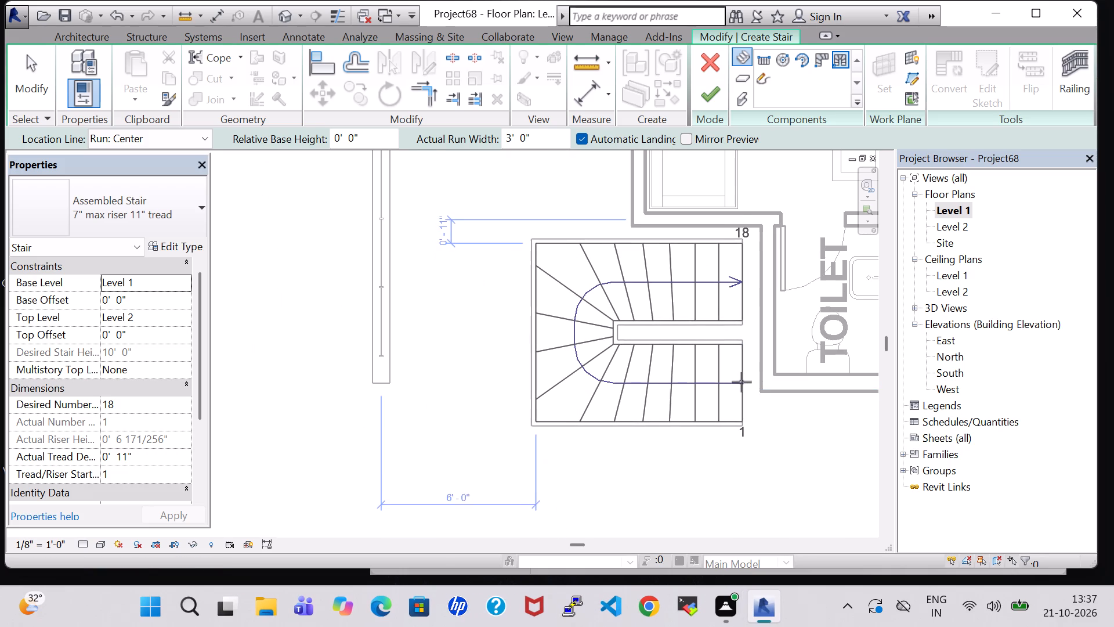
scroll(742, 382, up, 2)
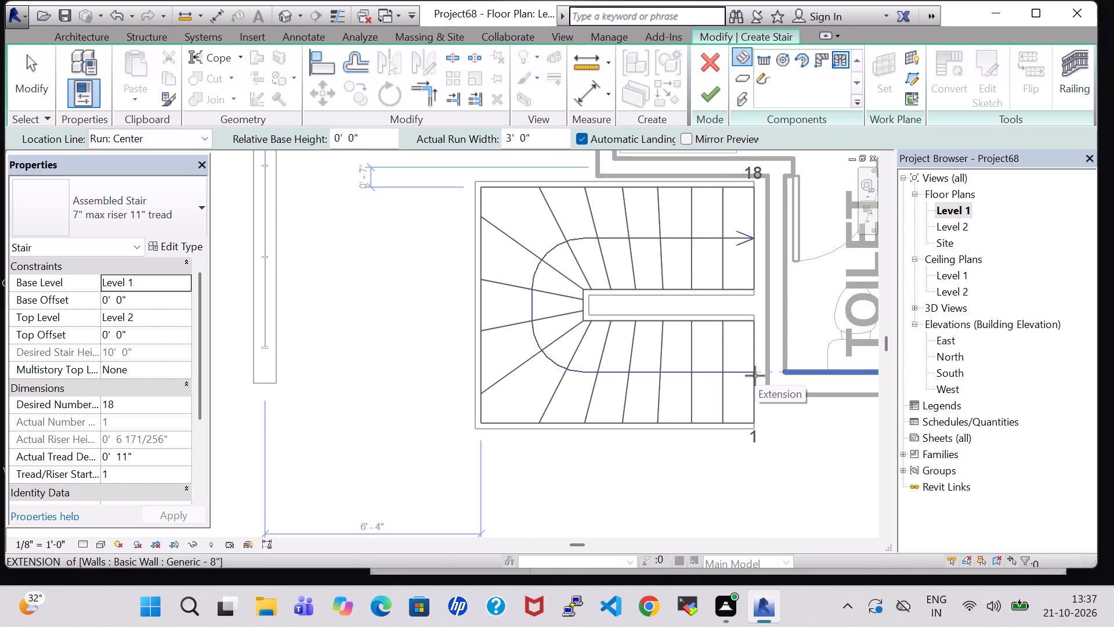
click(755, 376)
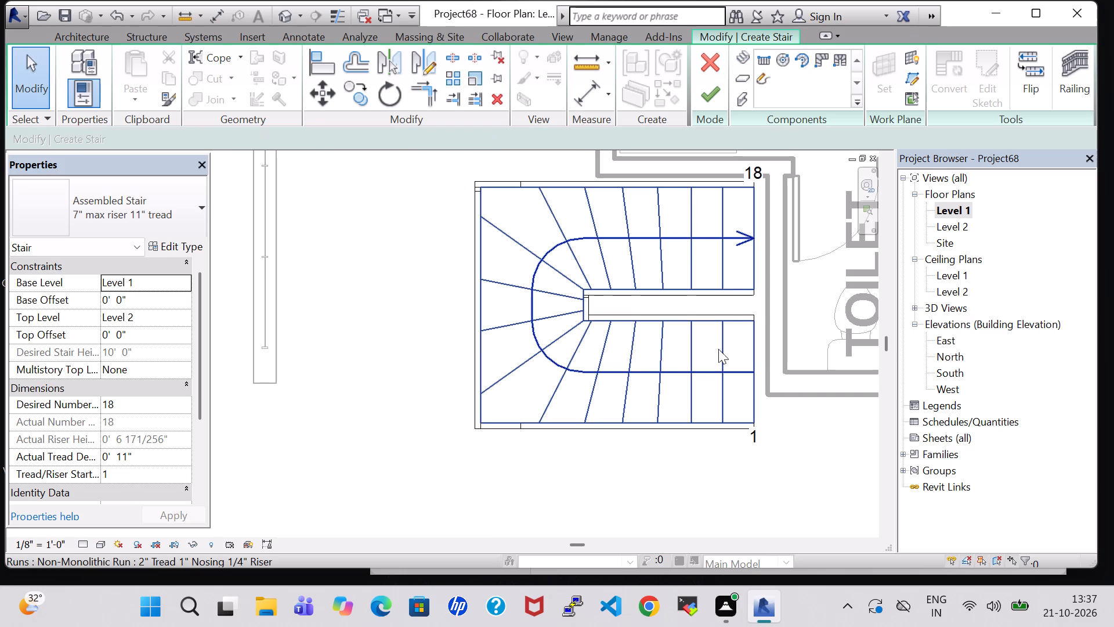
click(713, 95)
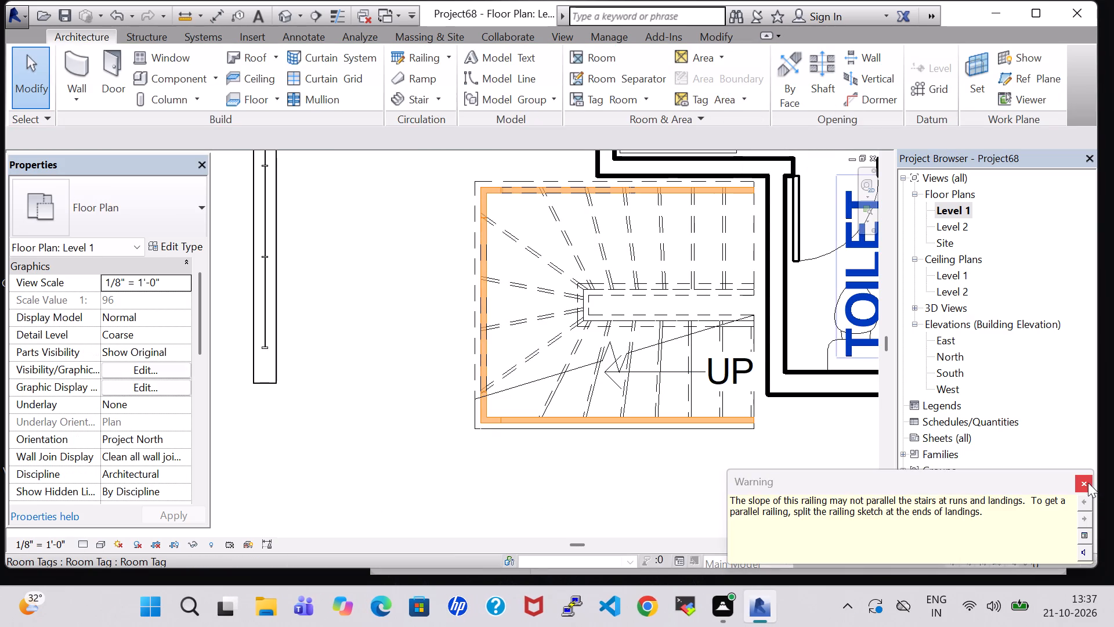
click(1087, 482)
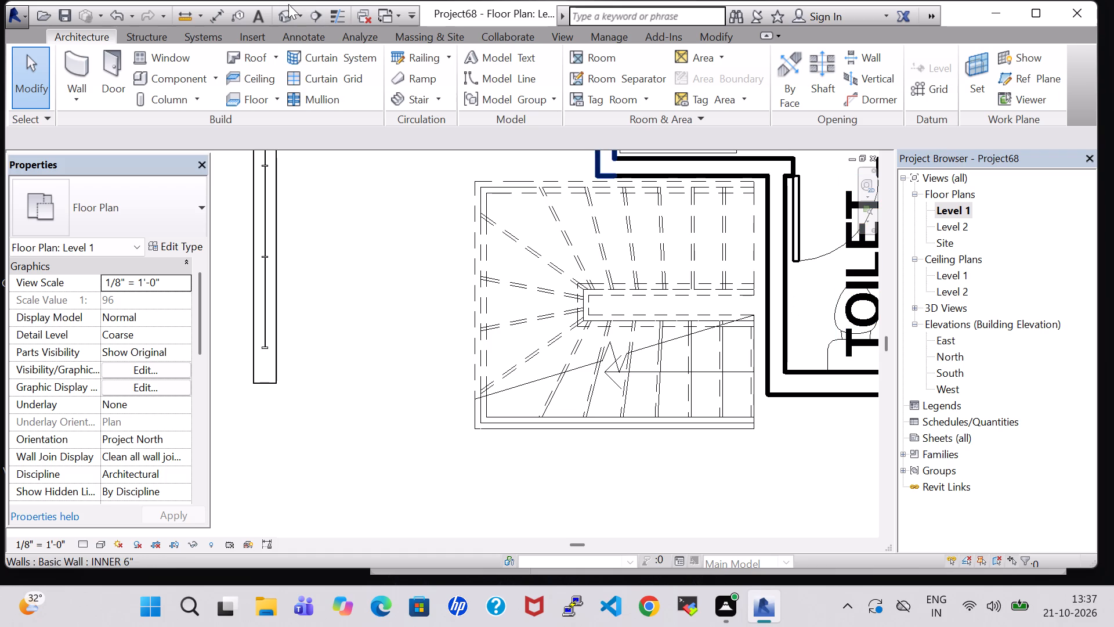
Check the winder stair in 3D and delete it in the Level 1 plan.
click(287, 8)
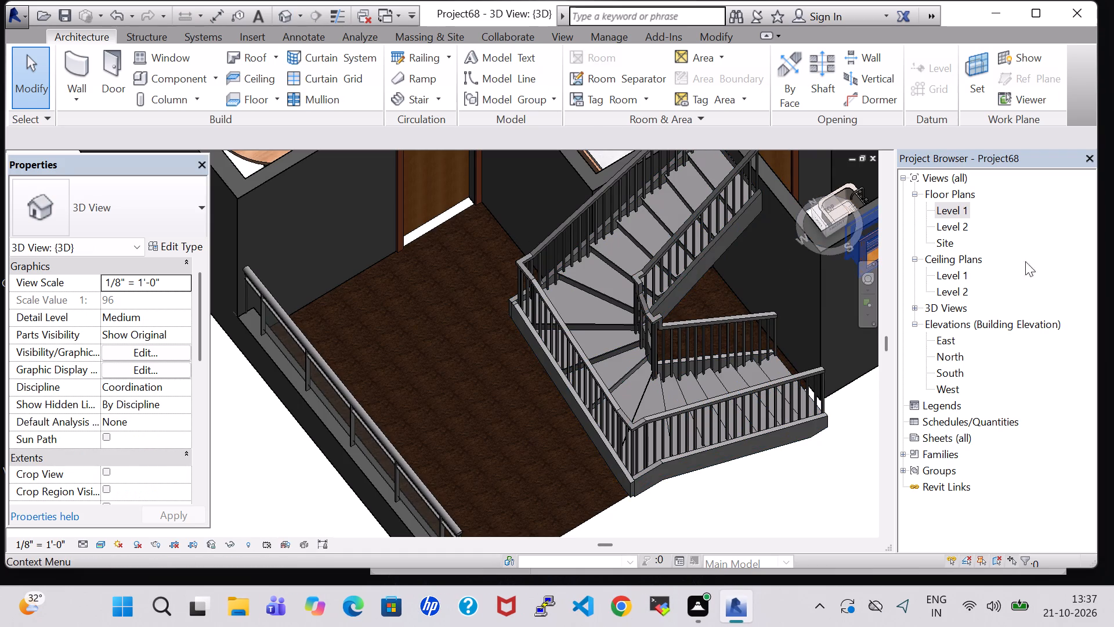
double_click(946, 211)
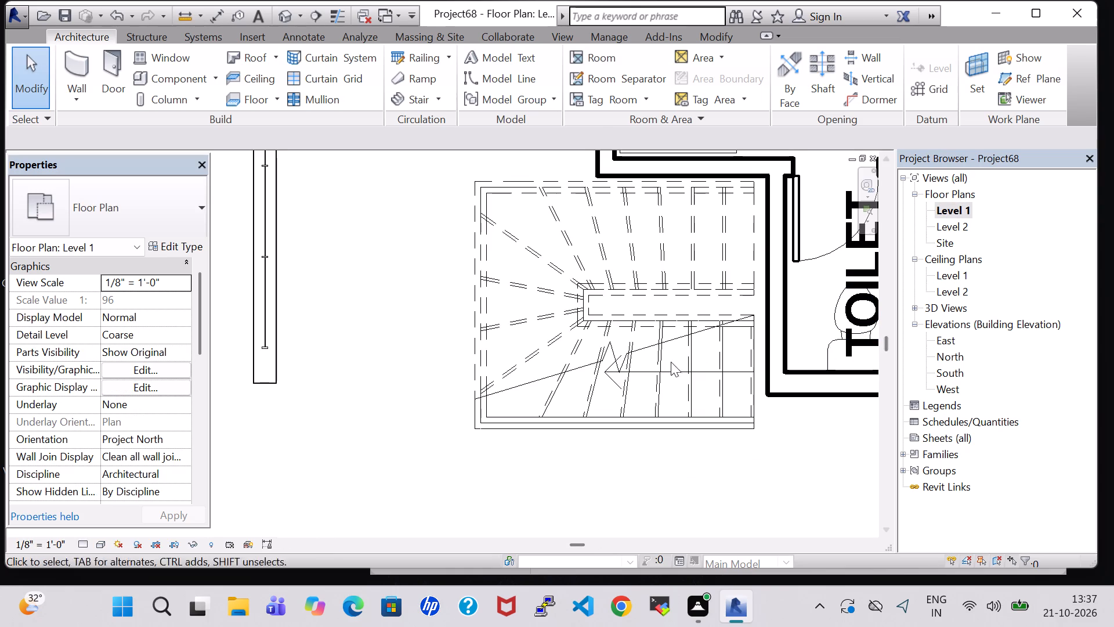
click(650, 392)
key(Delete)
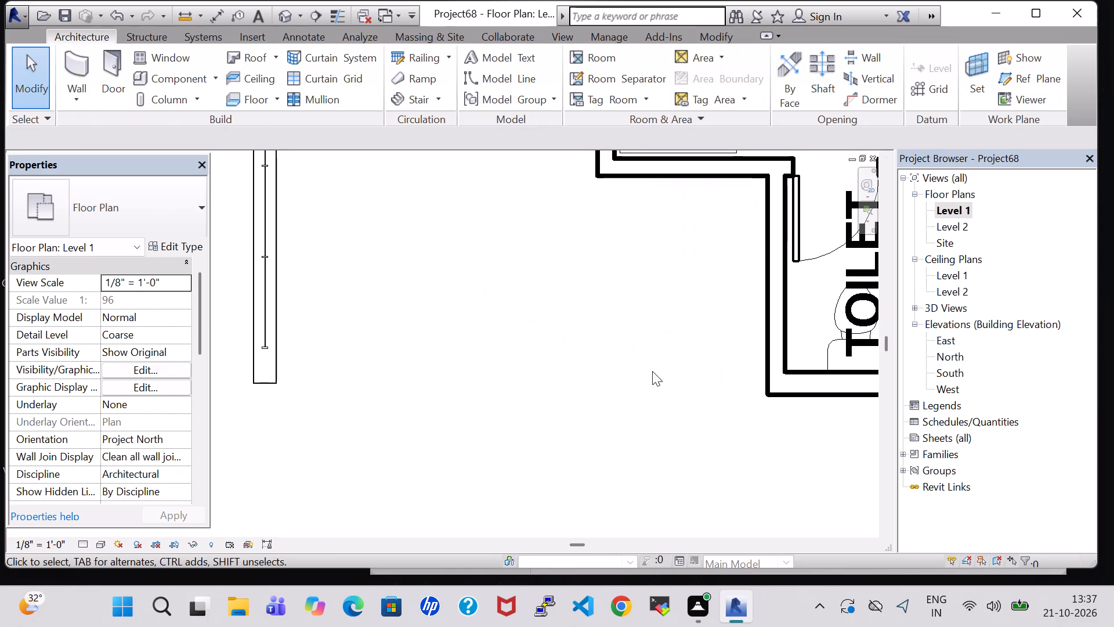
Create an 18-riser U-shaped winder stair with its open end facing away from the toilet, about 10" below the bedroom wall and 9" from the toilet wall.
click(418, 96)
click(845, 64)
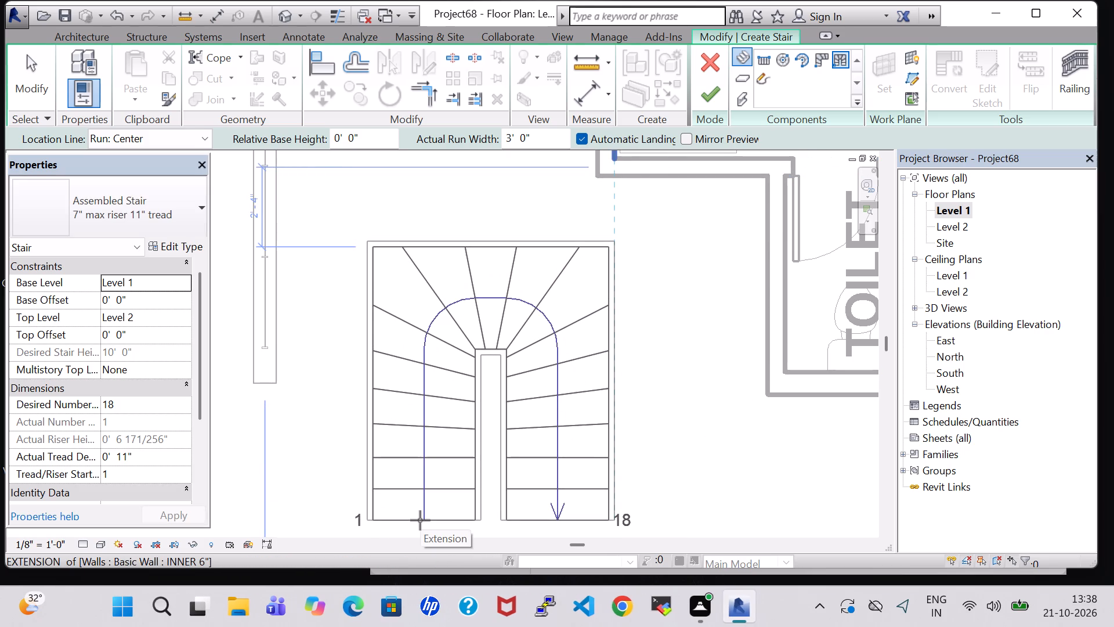
scroll(420, 520, down, 3)
middle_drag(420, 520, 472, 325)
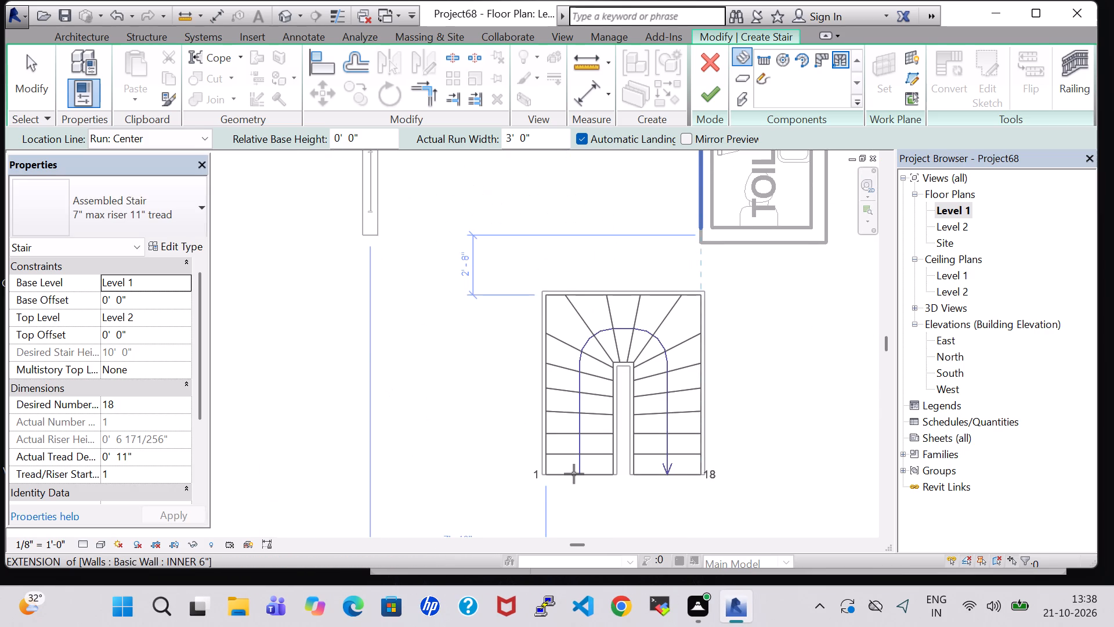
key(space)
key(space)
key(space)
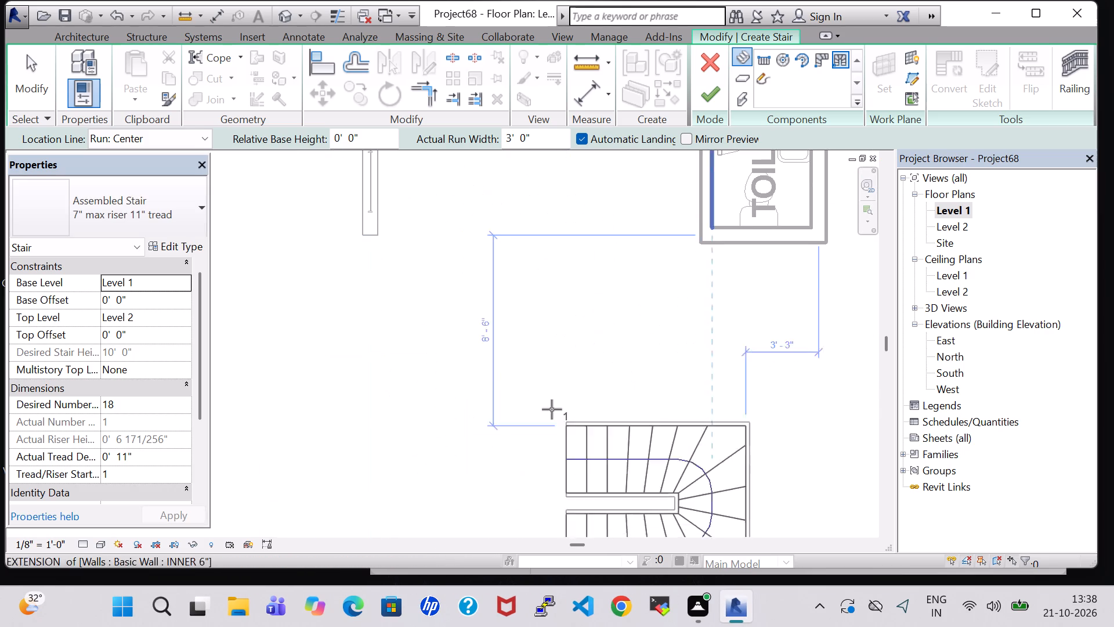
middle_click(524, 243)
middle_drag(524, 243, 515, 383)
middle_click(515, 384)
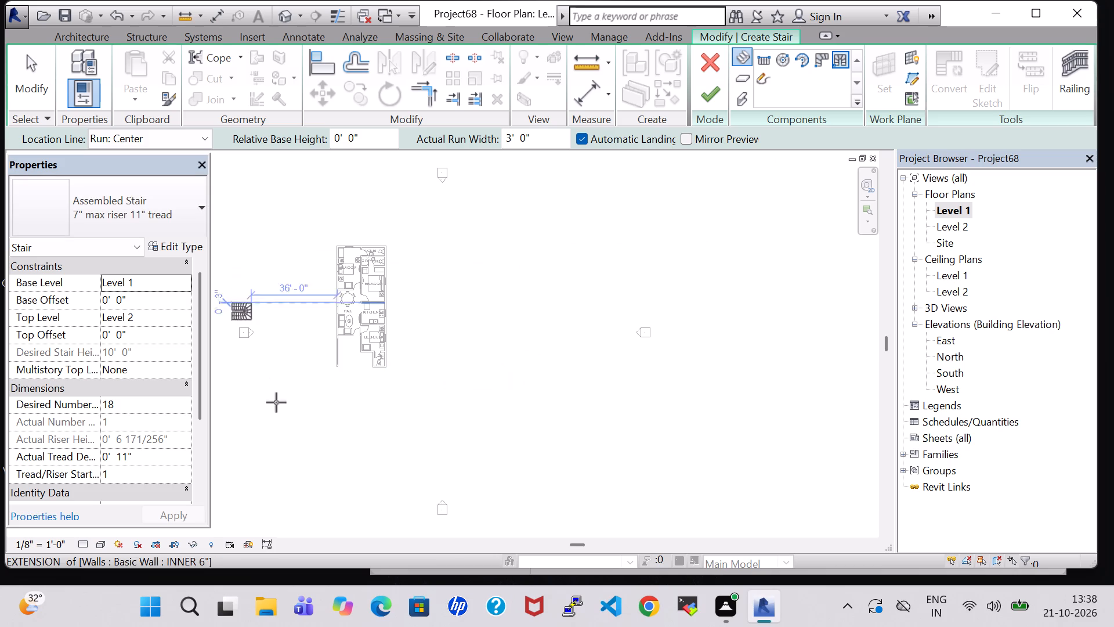
scroll(281, 402, up, 12)
scroll(629, 301, up, 5)
middle_drag(630, 294, 586, 329)
middle_drag(576, 340, 567, 345)
middle_click(507, 395)
scroll(643, 263, up, 1)
middle_click(638, 261)
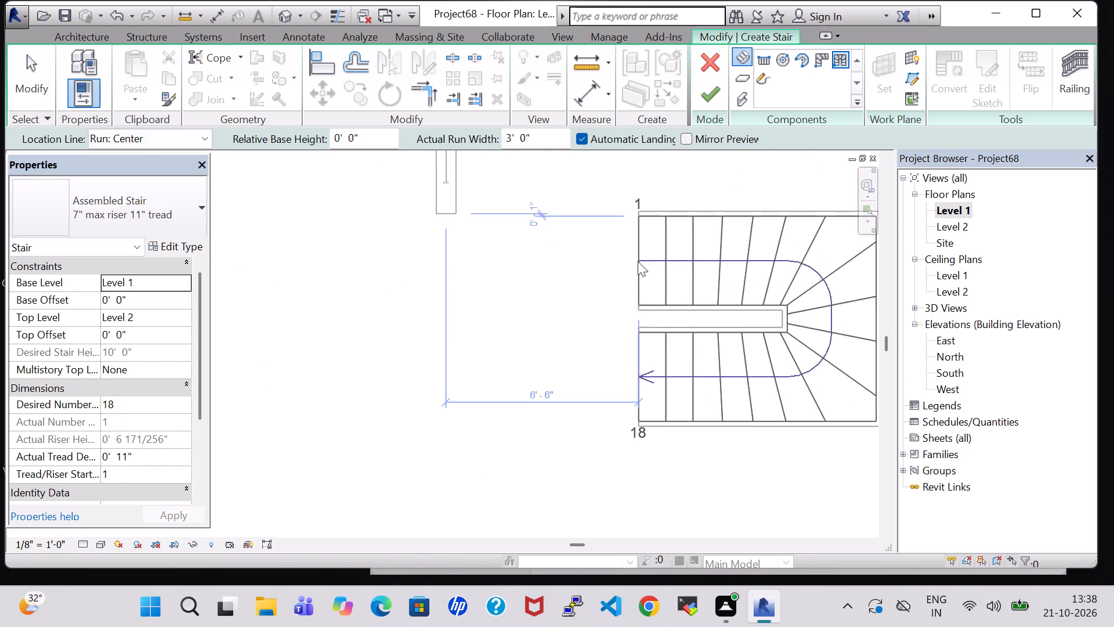
middle_click(638, 261)
middle_drag(625, 261, 542, 322)
scroll(536, 322, up, 2)
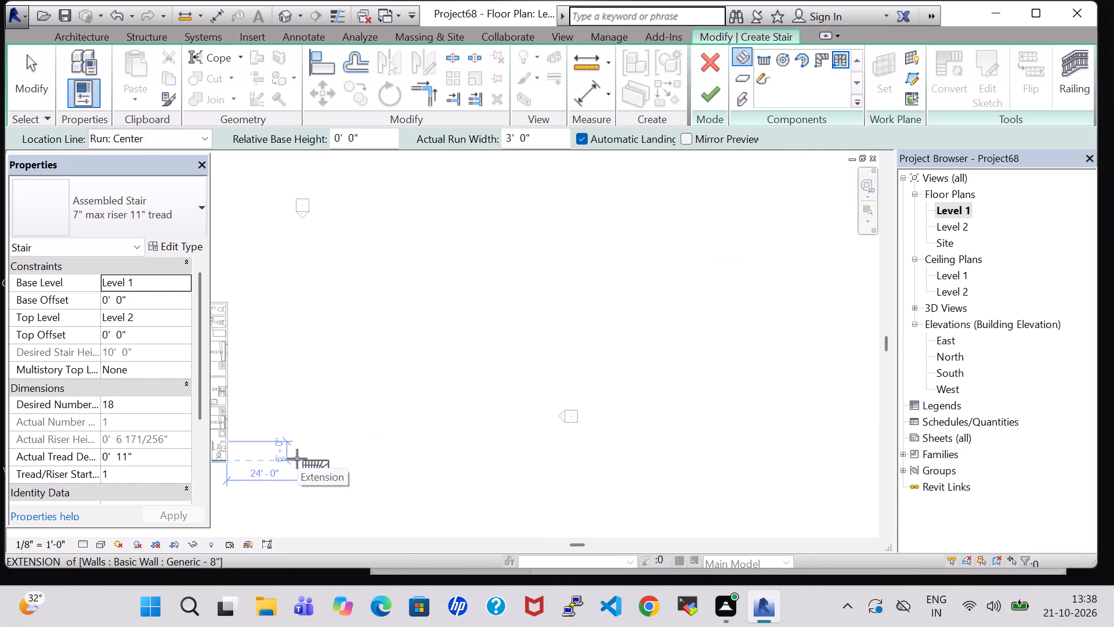
middle_drag(297, 459, 588, 441)
scroll(481, 449, up, 8)
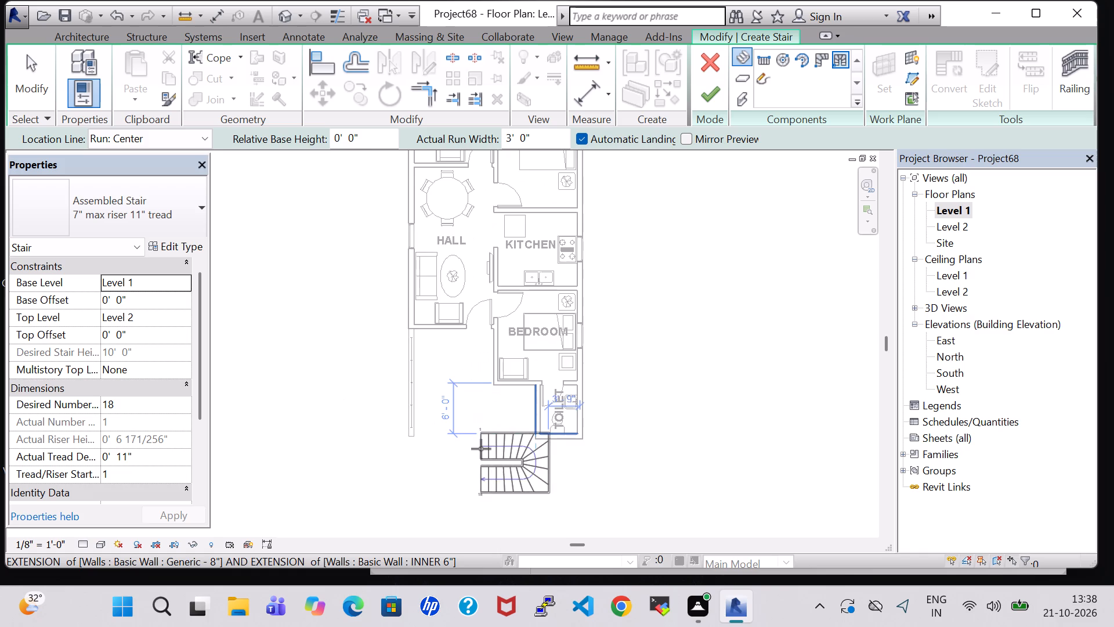
scroll(481, 449, up, 2)
scroll(451, 395, up, 6)
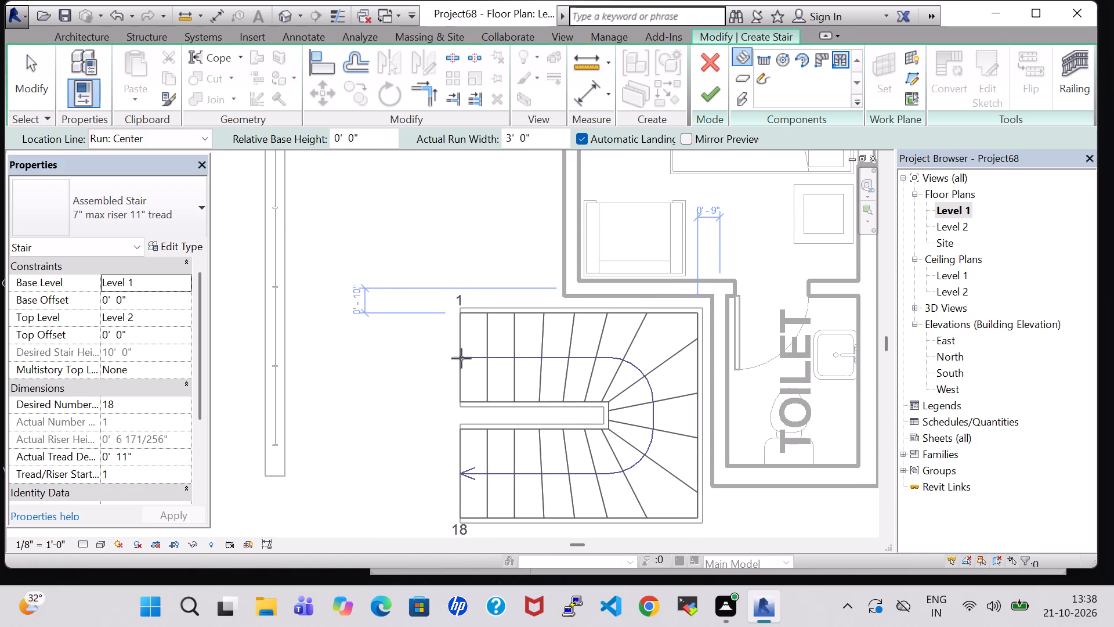
click(461, 358)
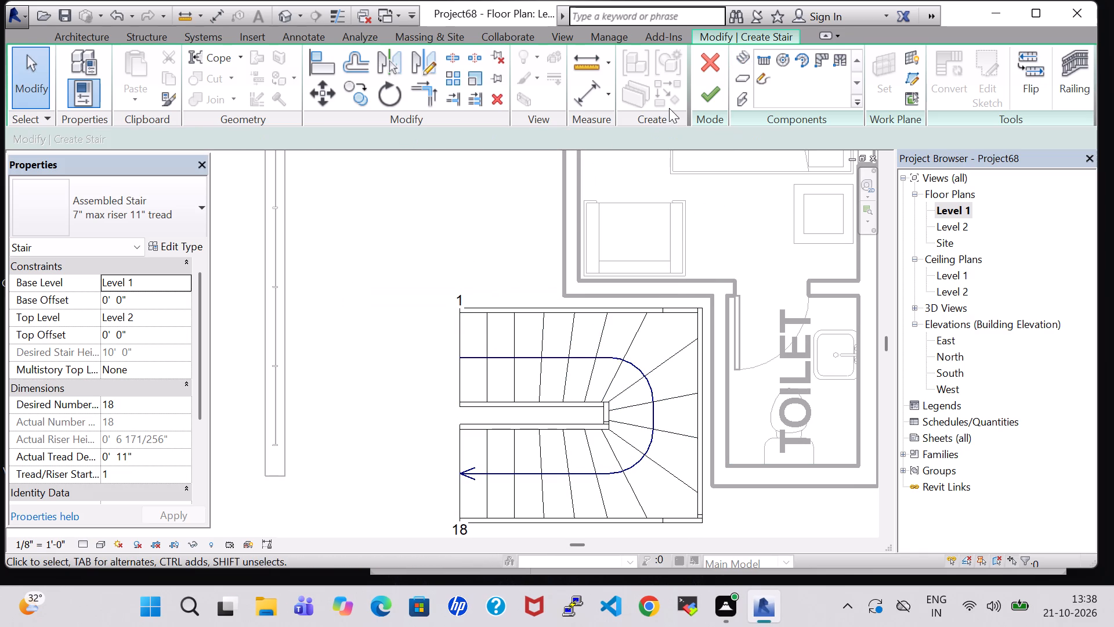
click(697, 99)
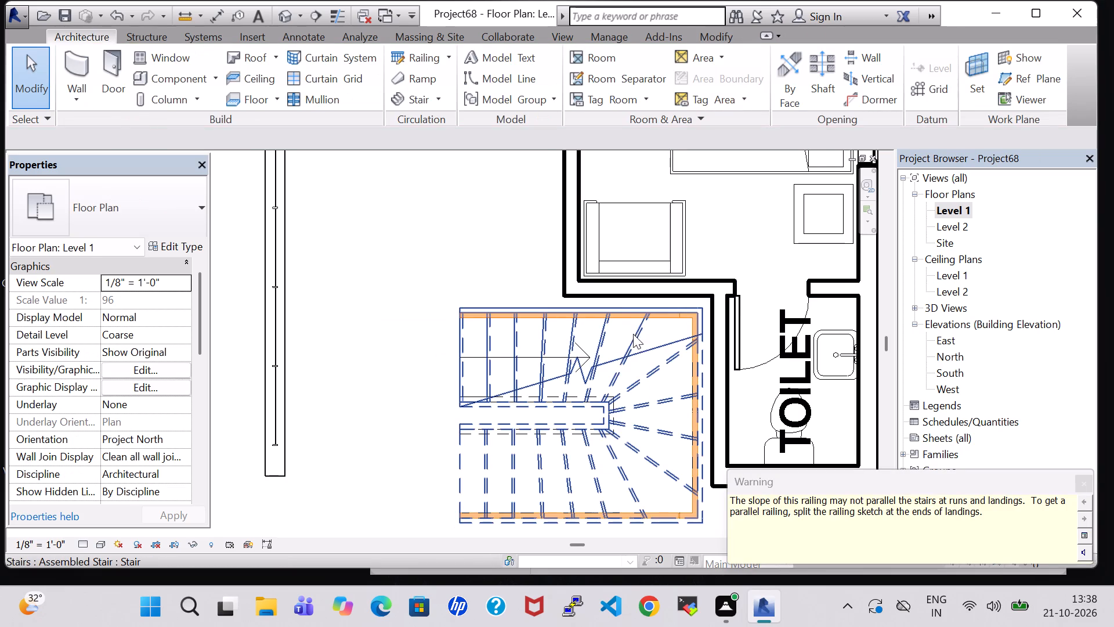
Nudge the winder stair closer to the bedroom wall above it and the toilet wall beside it.
click(619, 303)
key(Up)
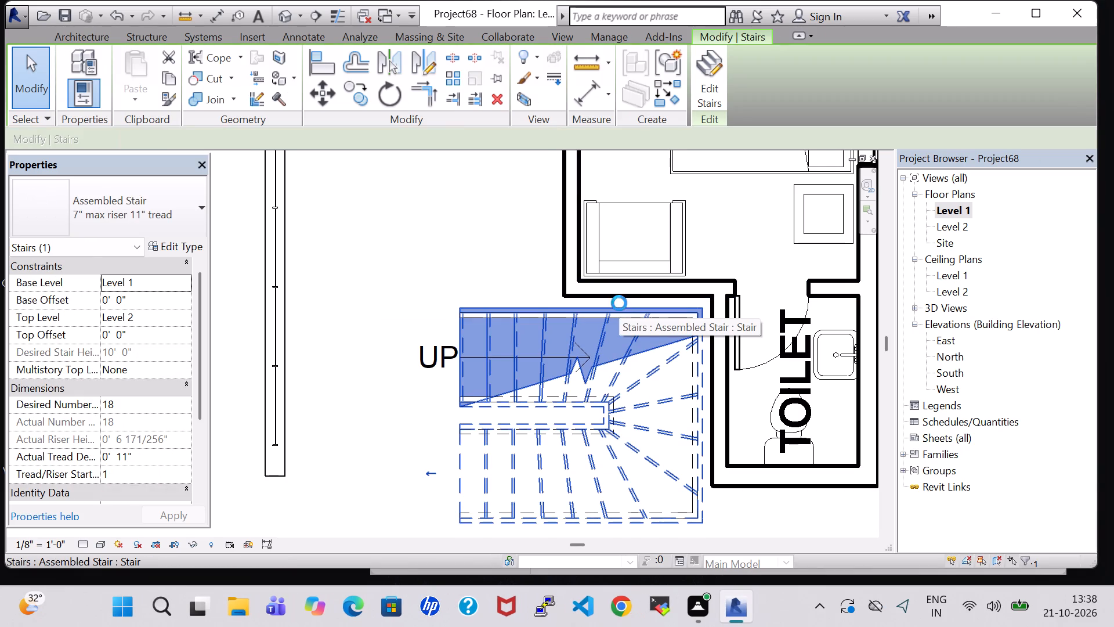
key(Up)
key(Up)
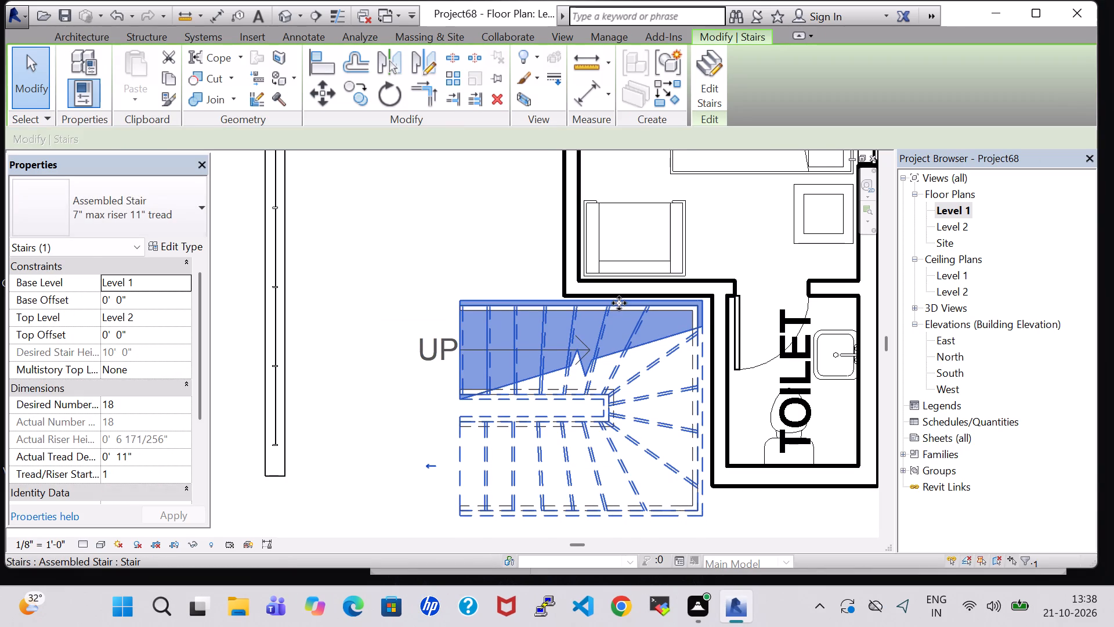
key(Right)
key(Right)
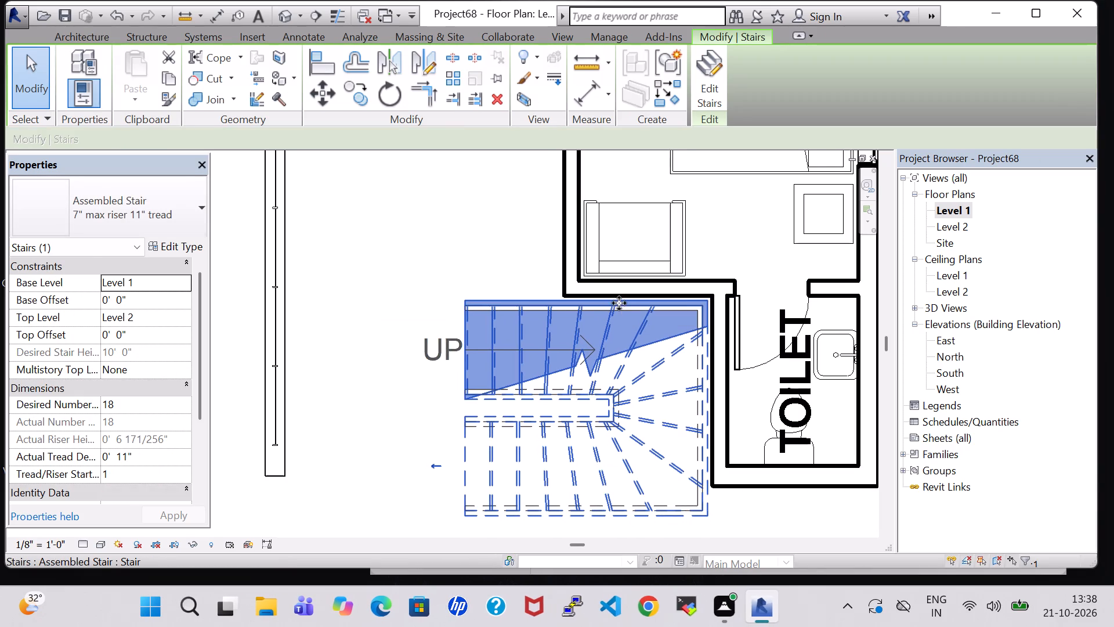
click(755, 518)
Examine the winder stair's type properties and its calculation rules.
click(621, 457)
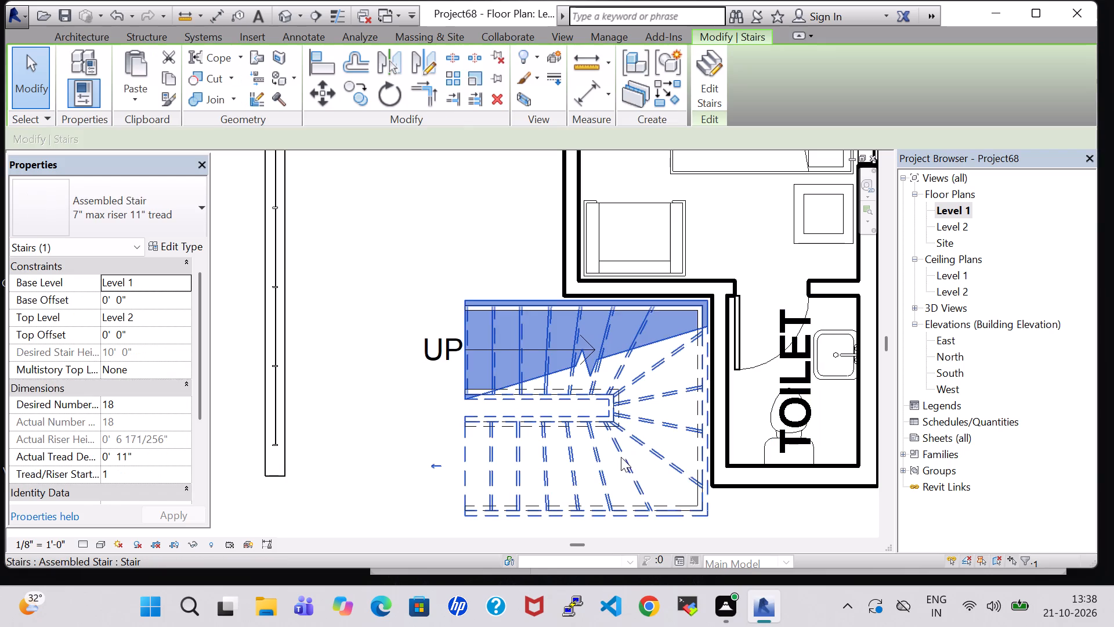
click(169, 242)
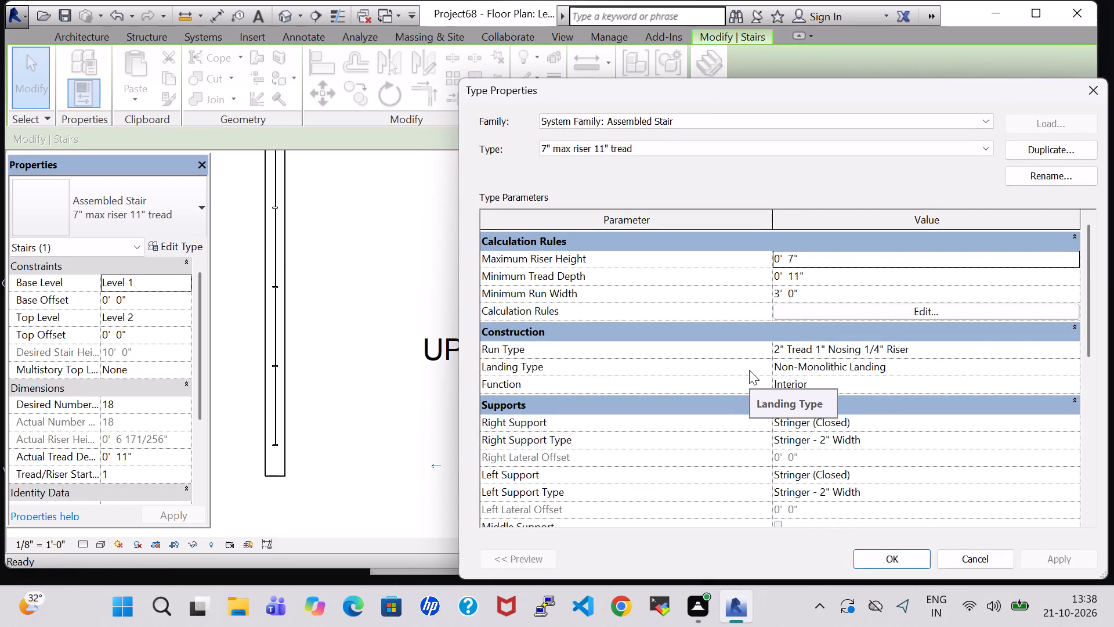
scroll(743, 372, down, 7)
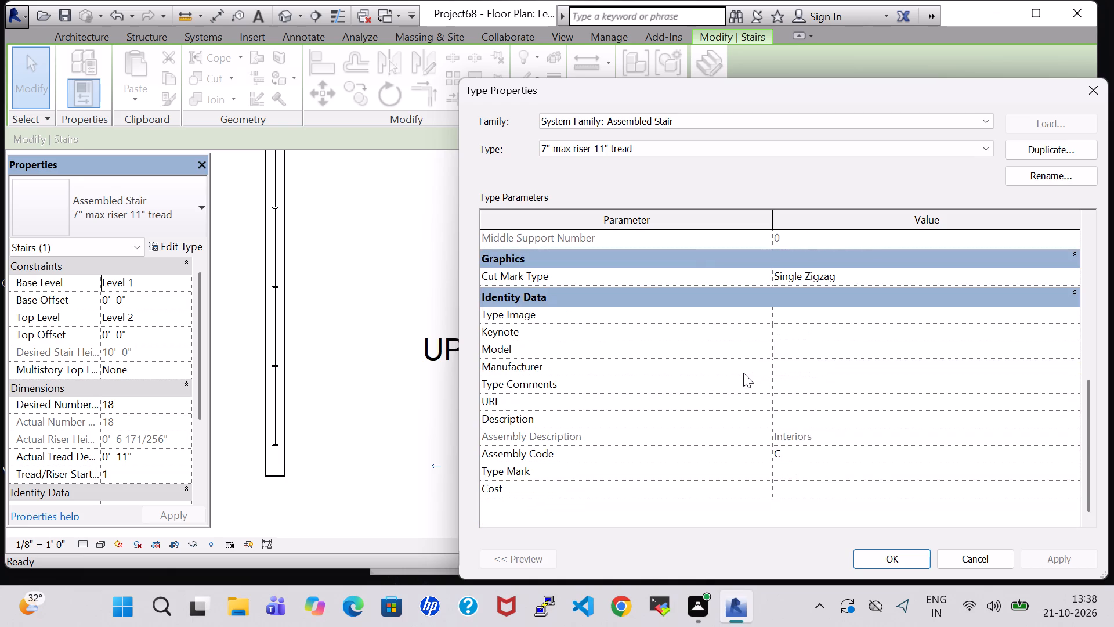
scroll(743, 373, down, 2)
scroll(743, 373, up, 12)
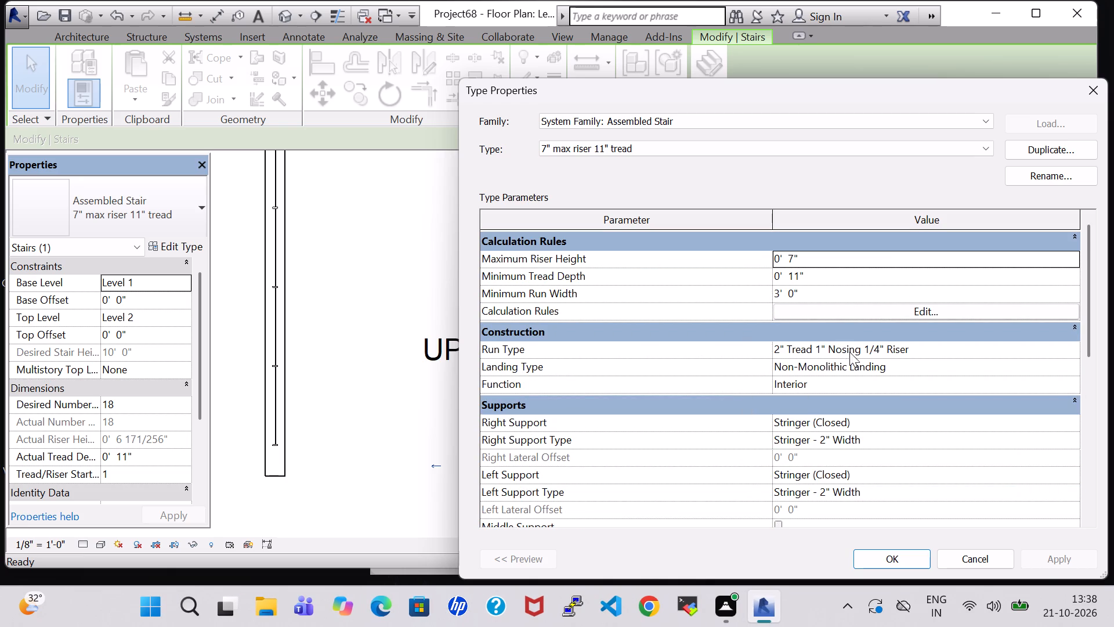
click(923, 316)
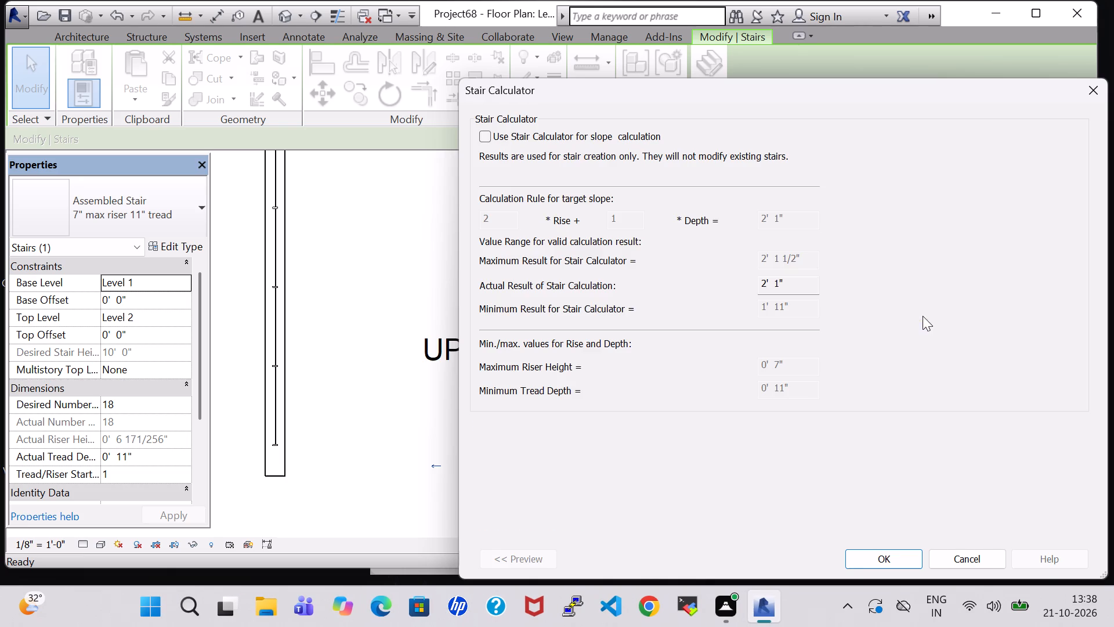
click(1094, 87)
click(1090, 99)
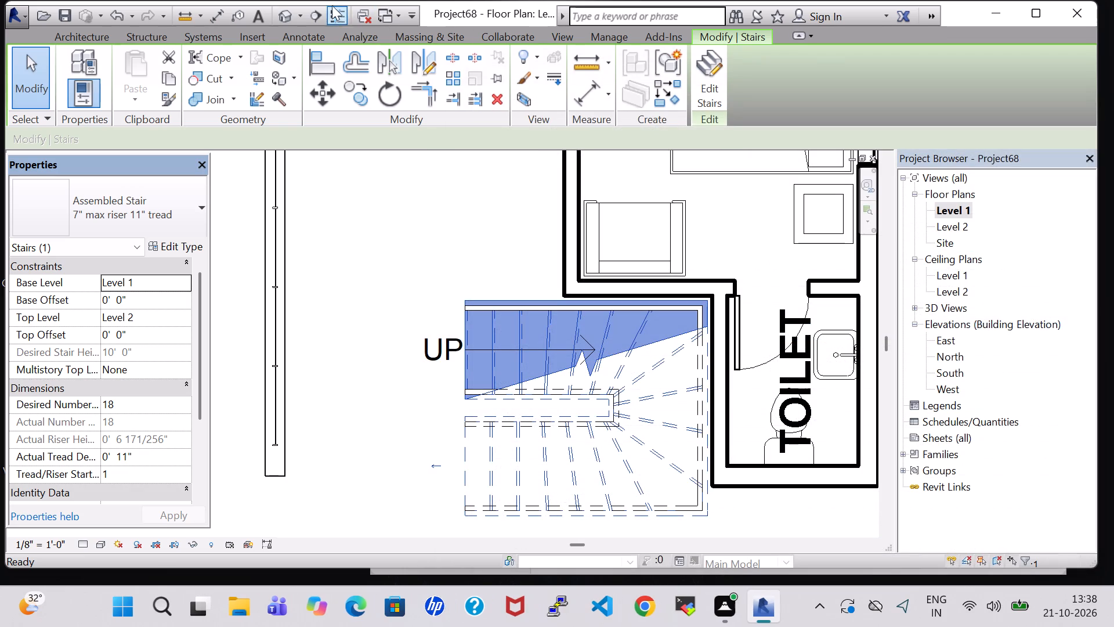
View the repositioned winder stair in 3D and return to the Level 1 plan.
click(283, 9)
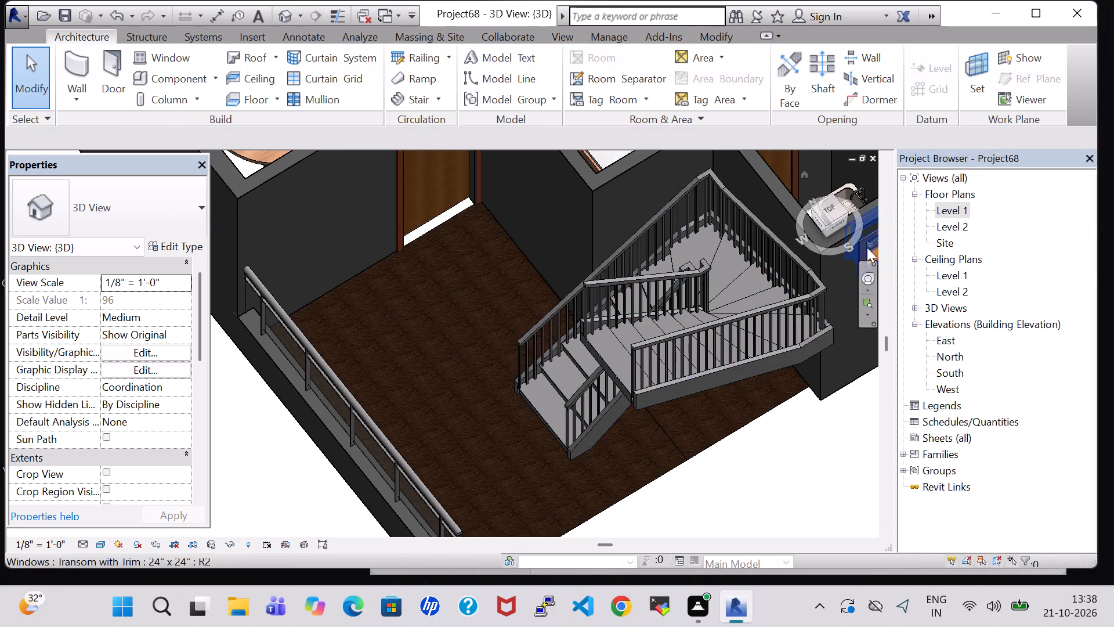
double_click(957, 214)
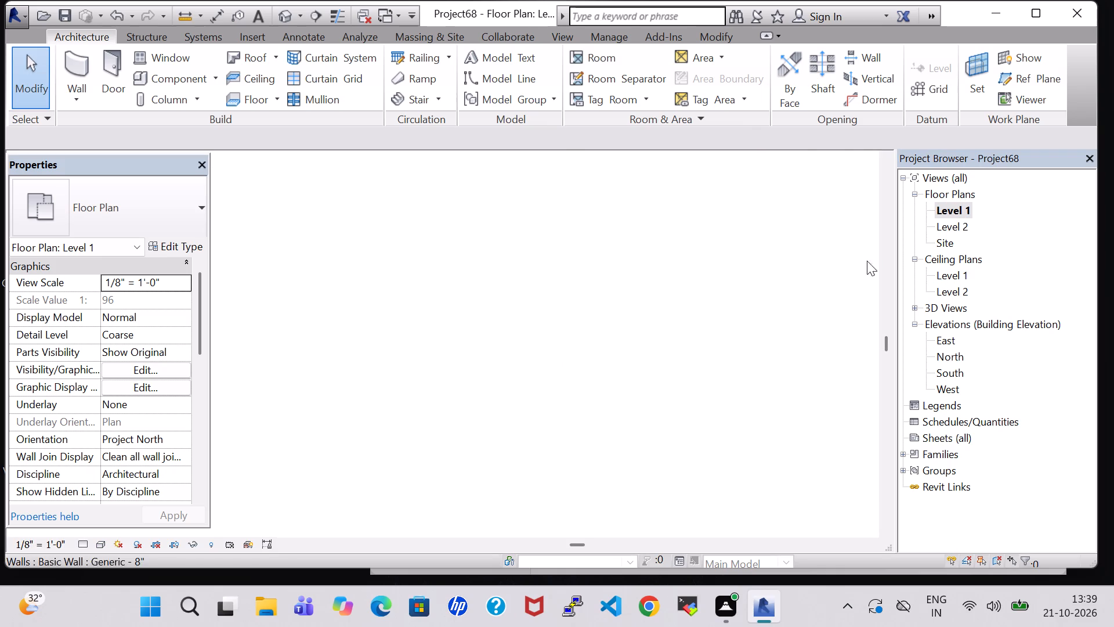
Edit the winder stair's outer railing path, shortening its bedroom-wall segment from the open end to about 4'-7", and check it in 3D.
click(469, 359)
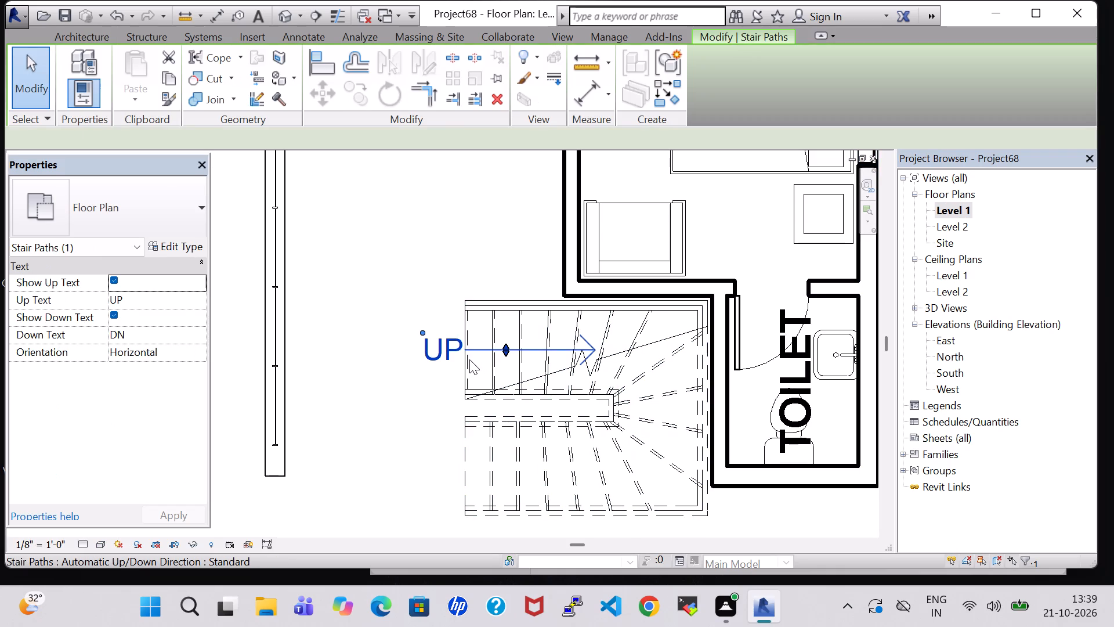
click(443, 381)
click(459, 367)
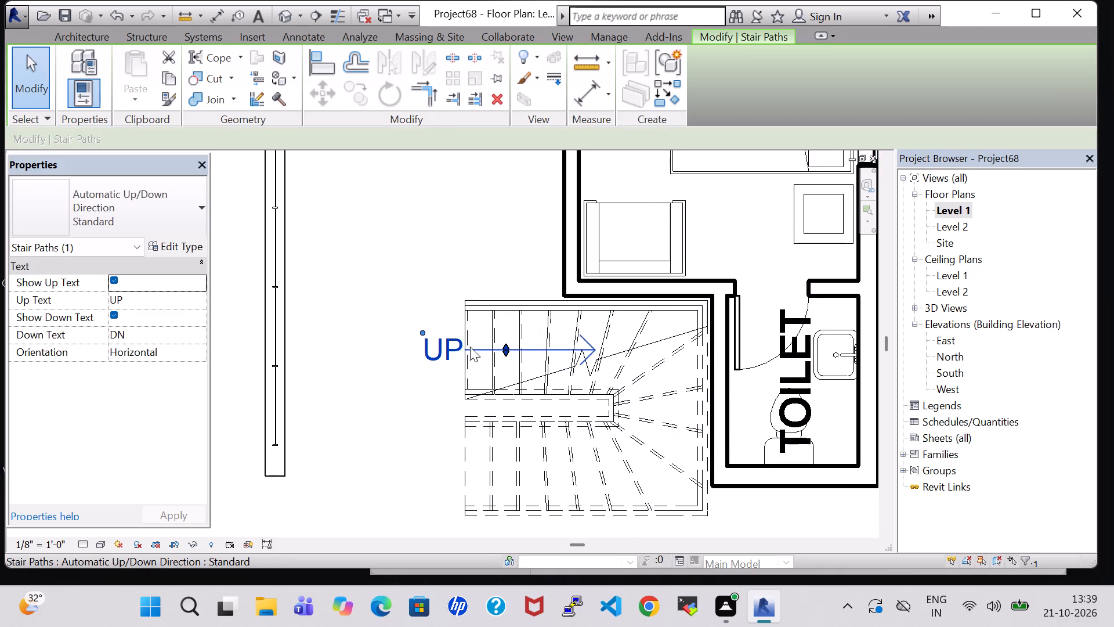
click(465, 313)
click(697, 83)
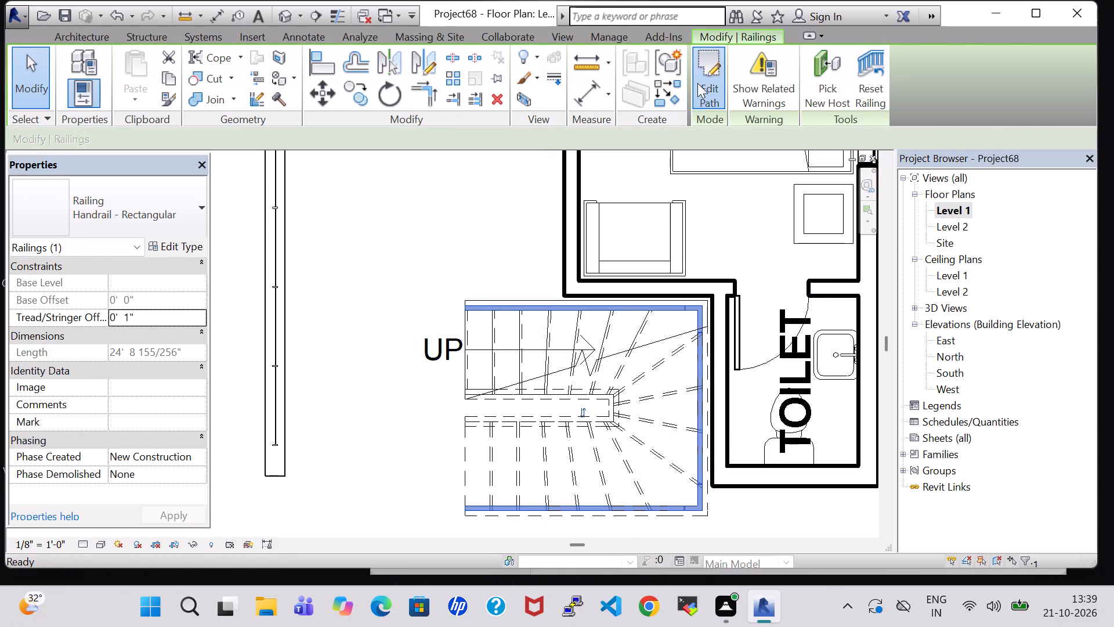
click(467, 344)
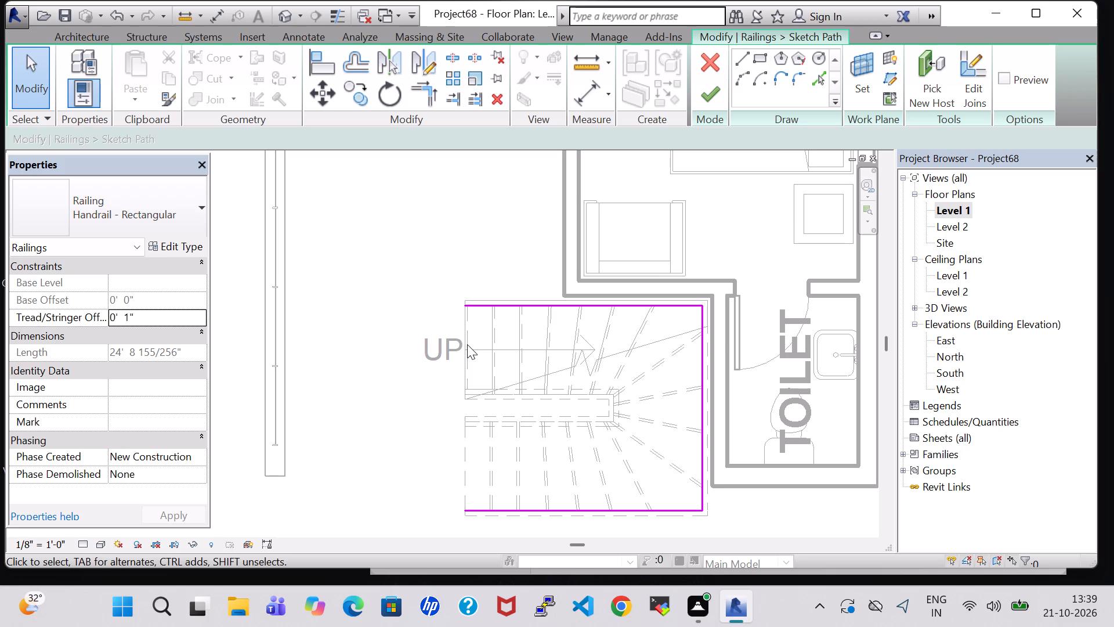
click(464, 305)
drag(464, 305, 483, 305)
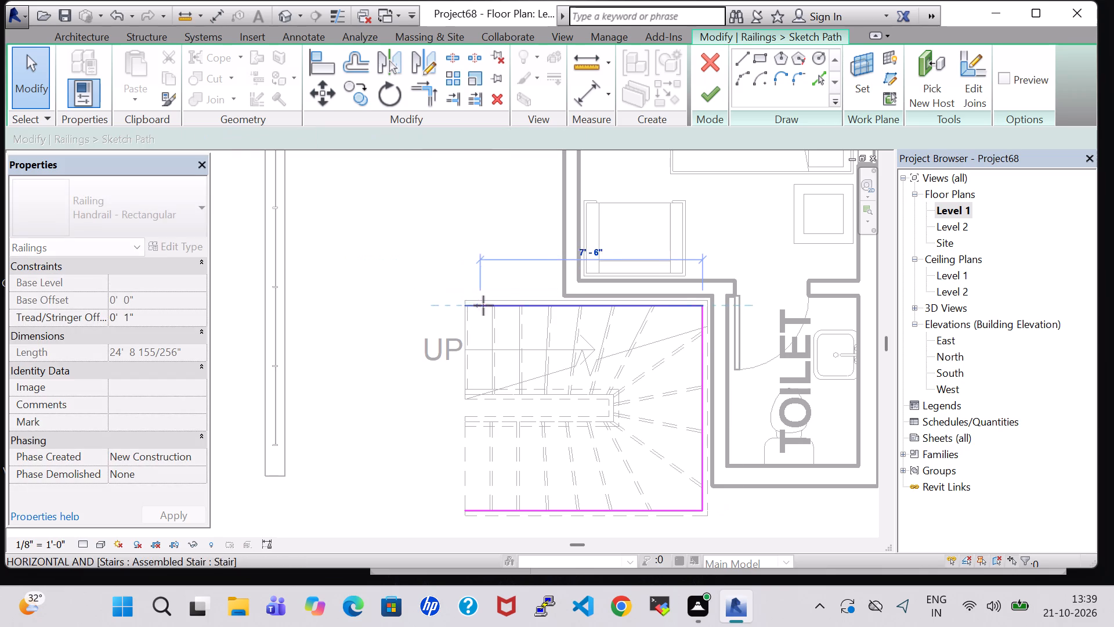
drag(483, 305, 561, 305)
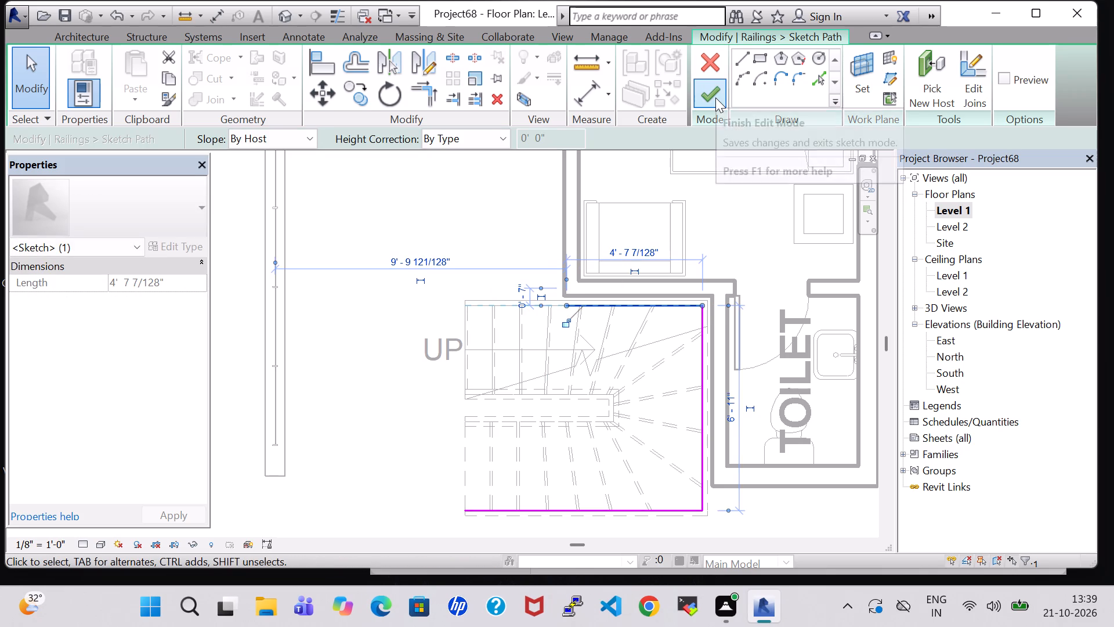
click(715, 98)
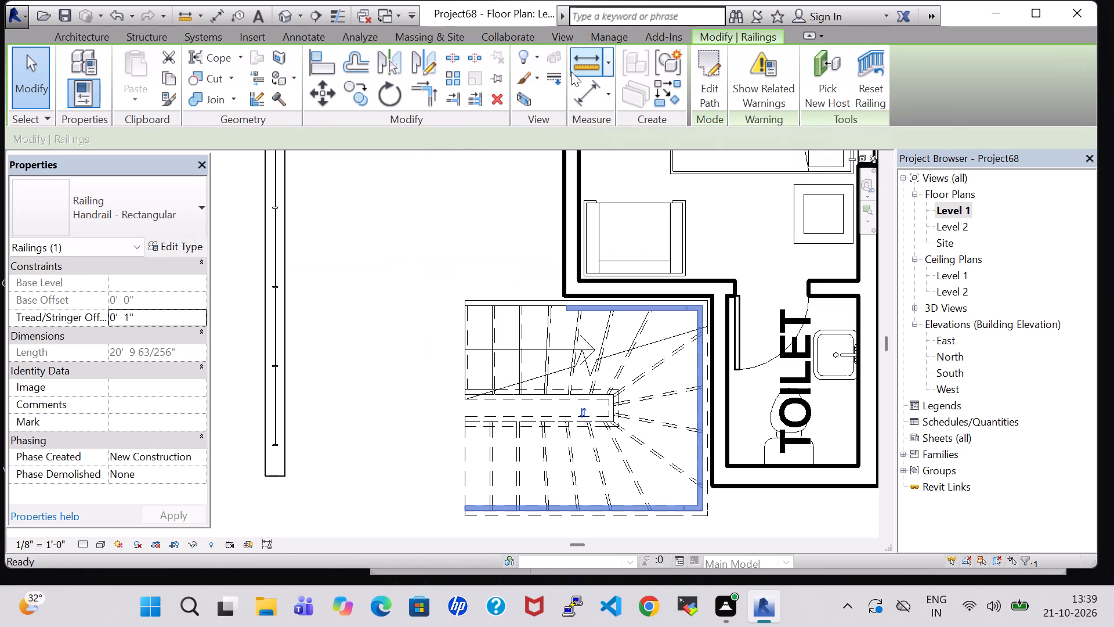
click(290, 10)
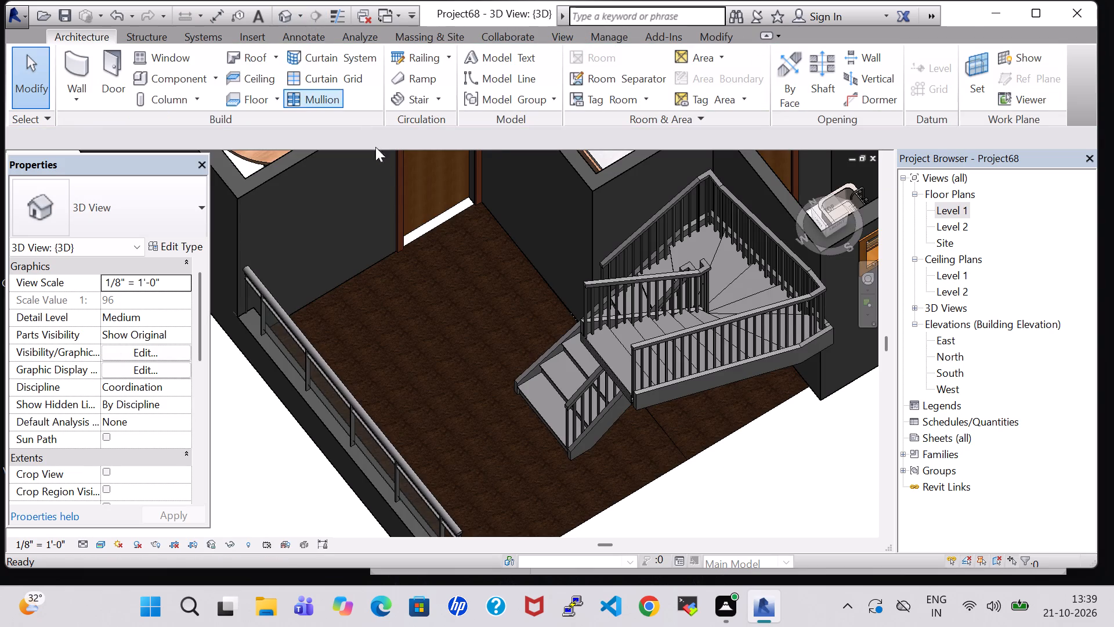
In the Level 1 plan, edit the winder stair and shorten its starting flight by two risers, making the run about 6'-2" long.
double_click(956, 216)
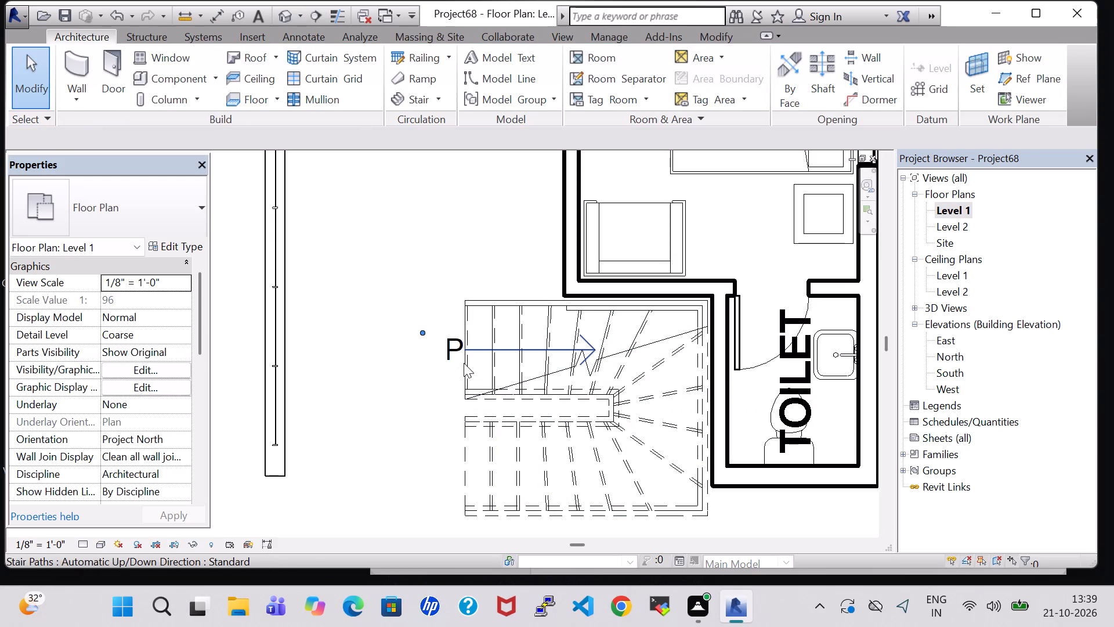
click(464, 363)
click(468, 372)
click(458, 355)
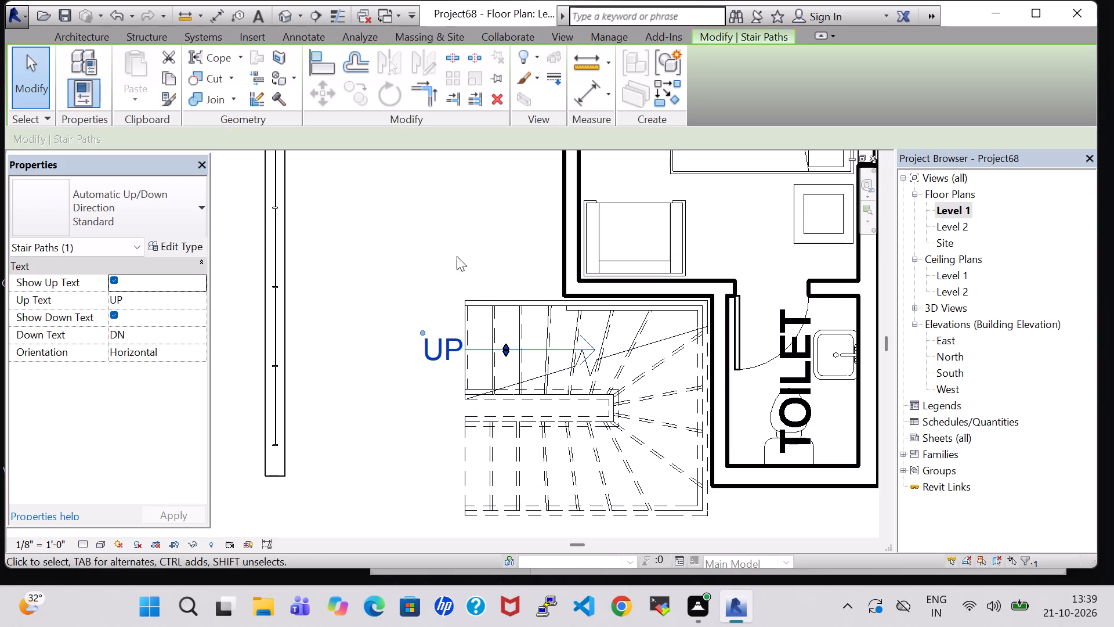
click(475, 311)
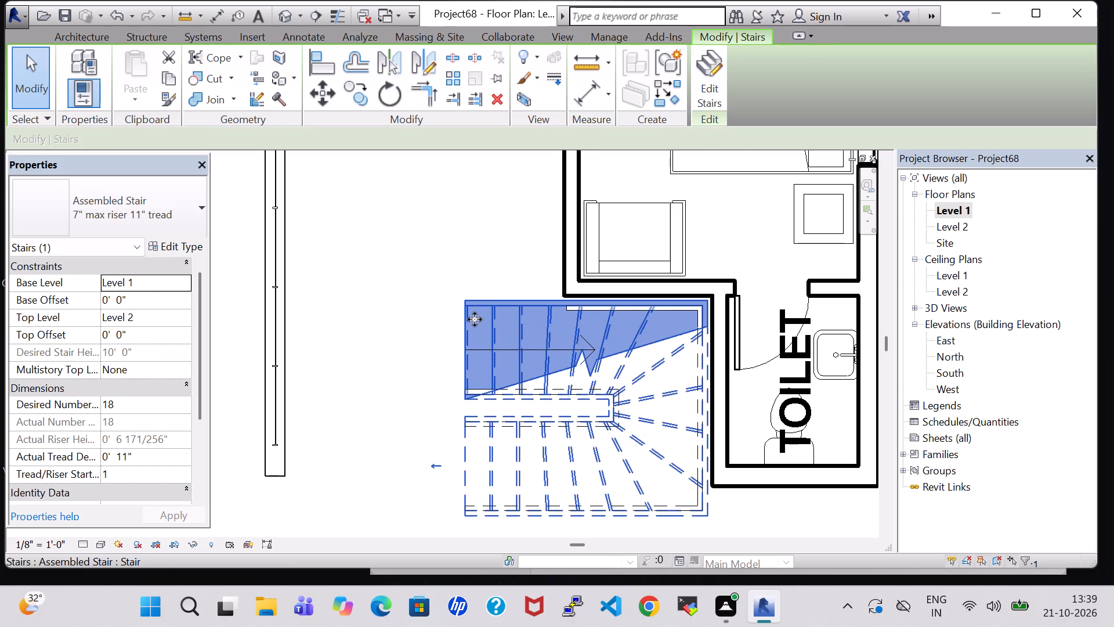
click(699, 59)
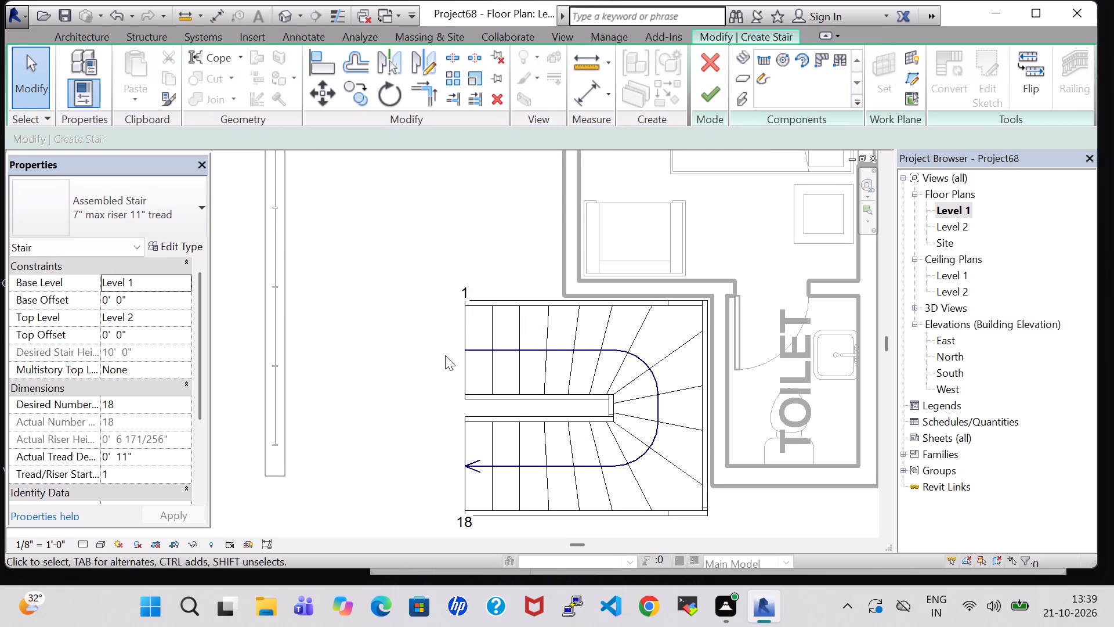
click(464, 358)
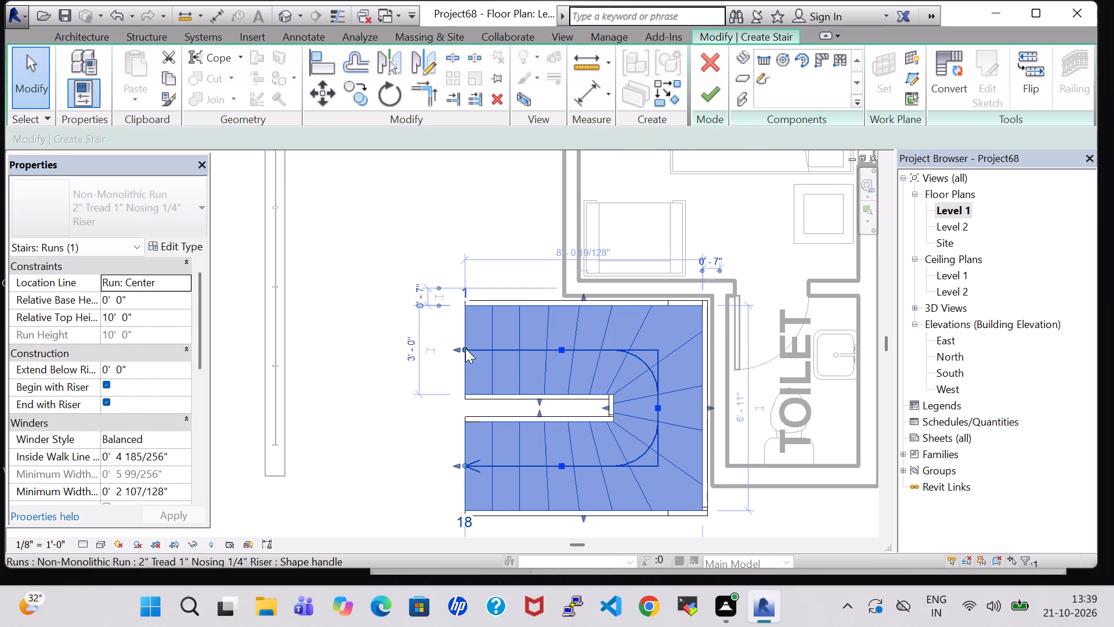
drag(465, 348, 548, 348)
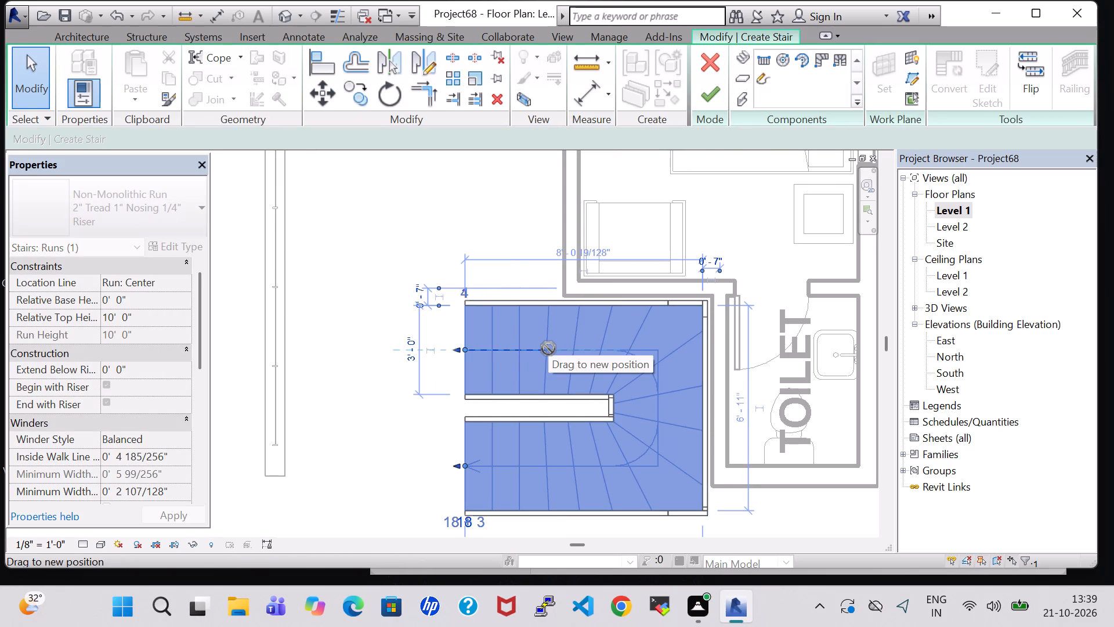
drag(548, 348, 549, 348)
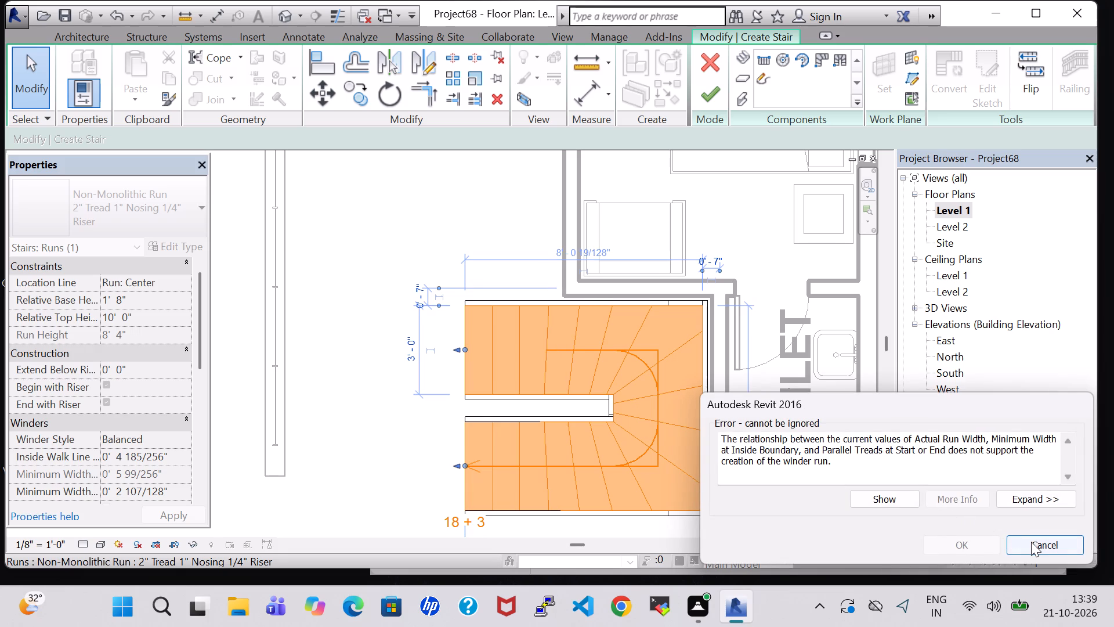
click(1031, 542)
click(466, 349)
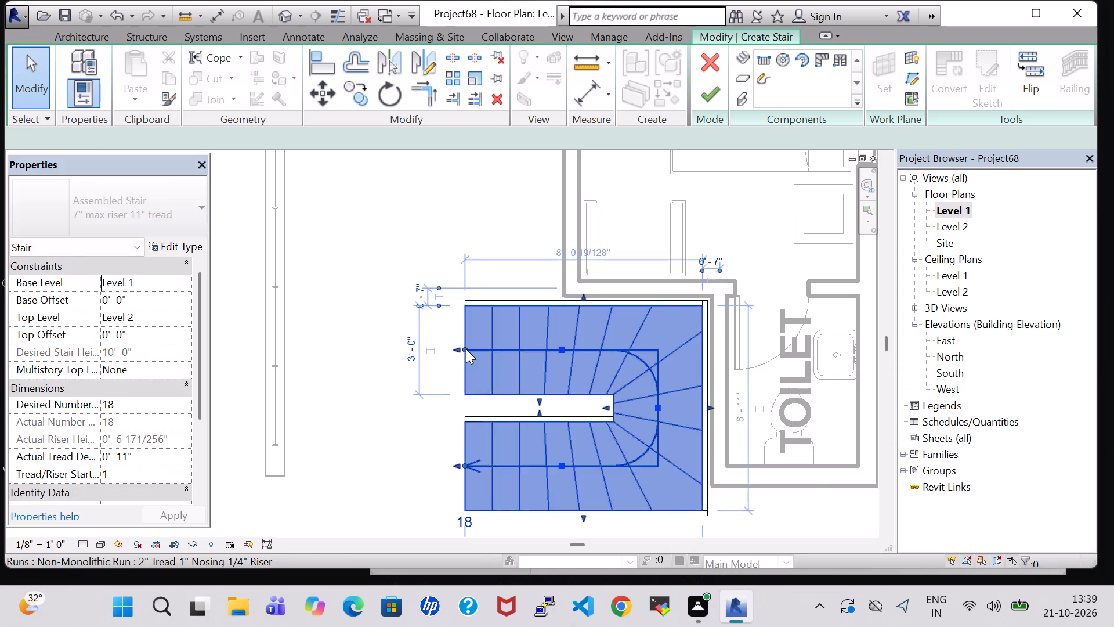
drag(463, 349, 513, 353)
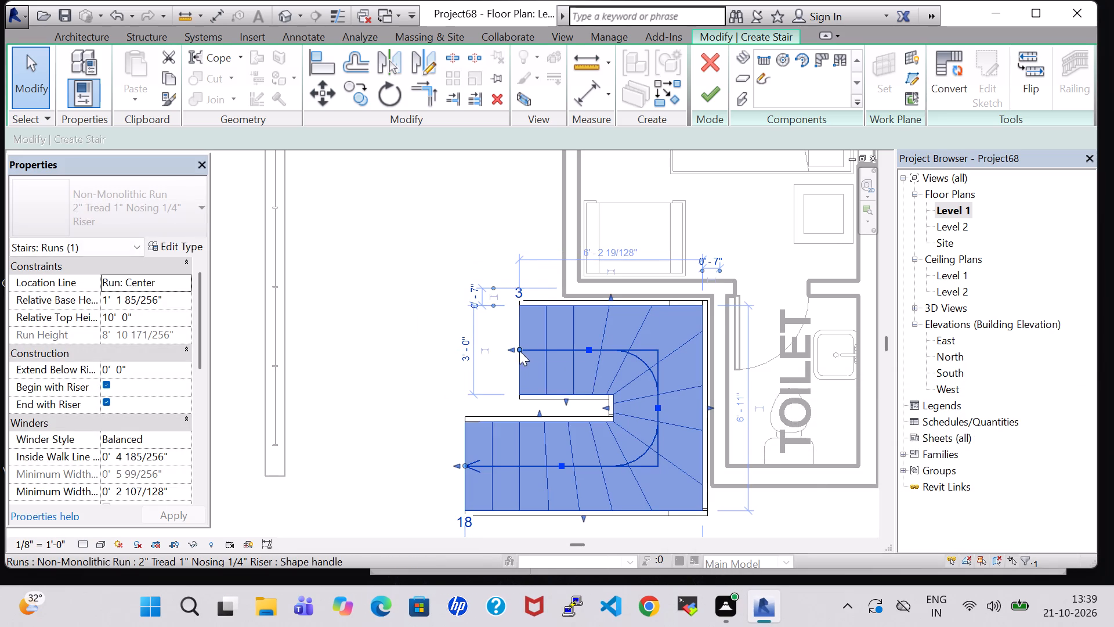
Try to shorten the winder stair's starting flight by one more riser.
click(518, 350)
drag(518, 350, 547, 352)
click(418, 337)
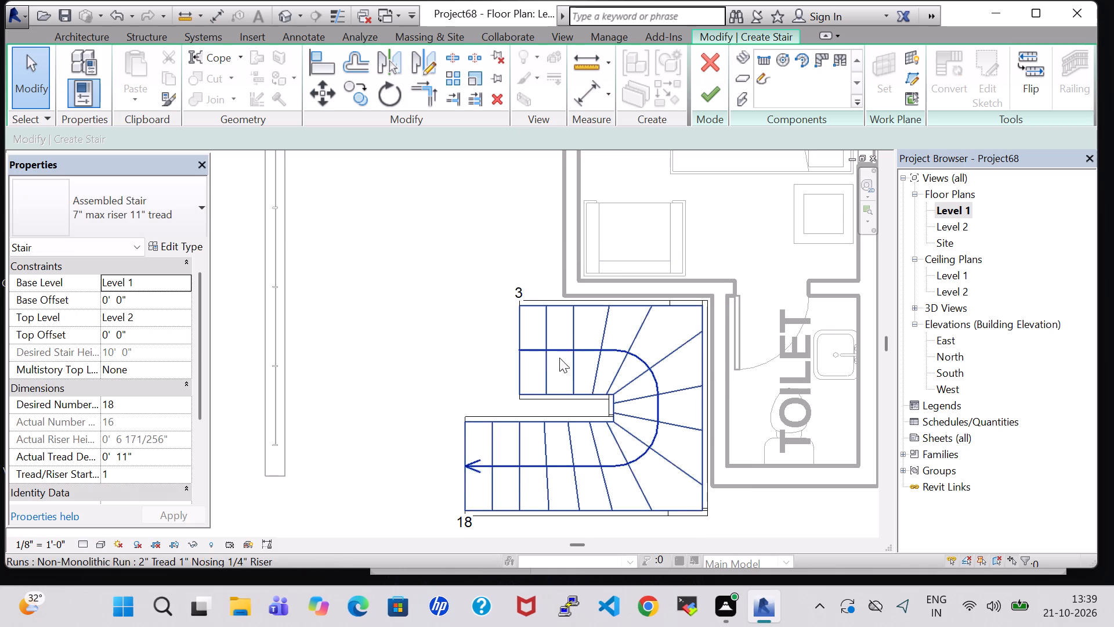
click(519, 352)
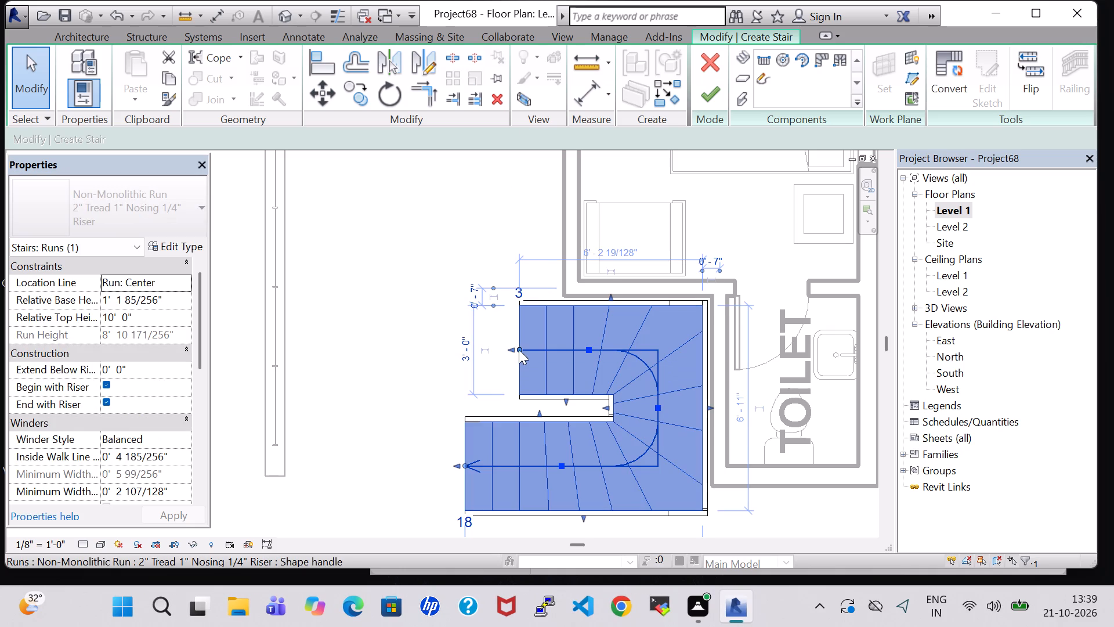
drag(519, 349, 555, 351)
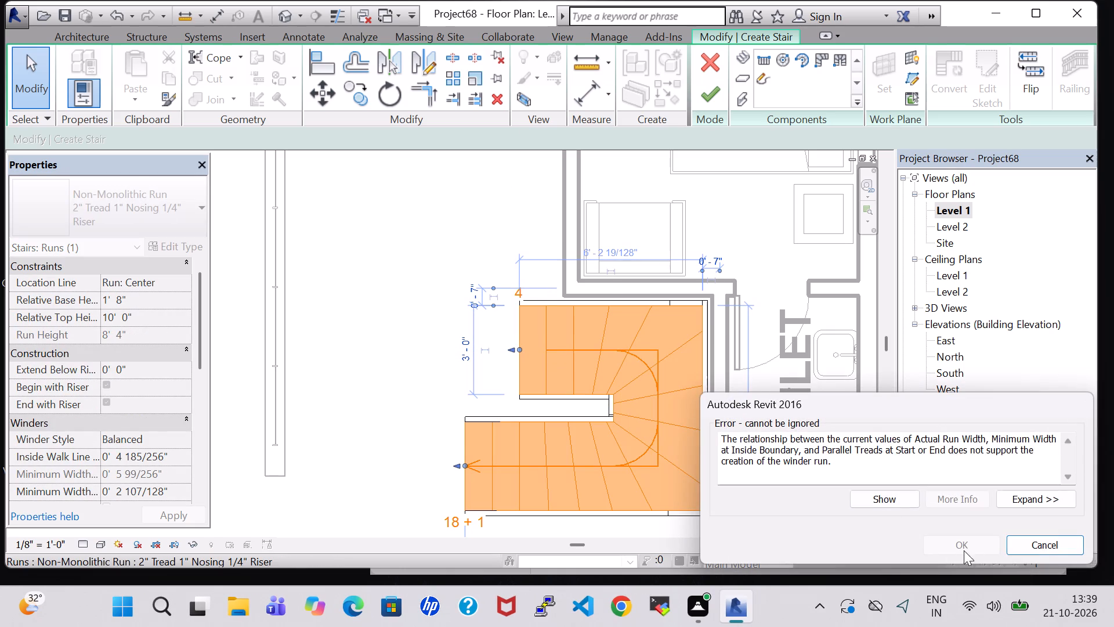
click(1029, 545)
Finish the stair edit and examine the shortened stair and its base in 3D from several angles.
click(706, 91)
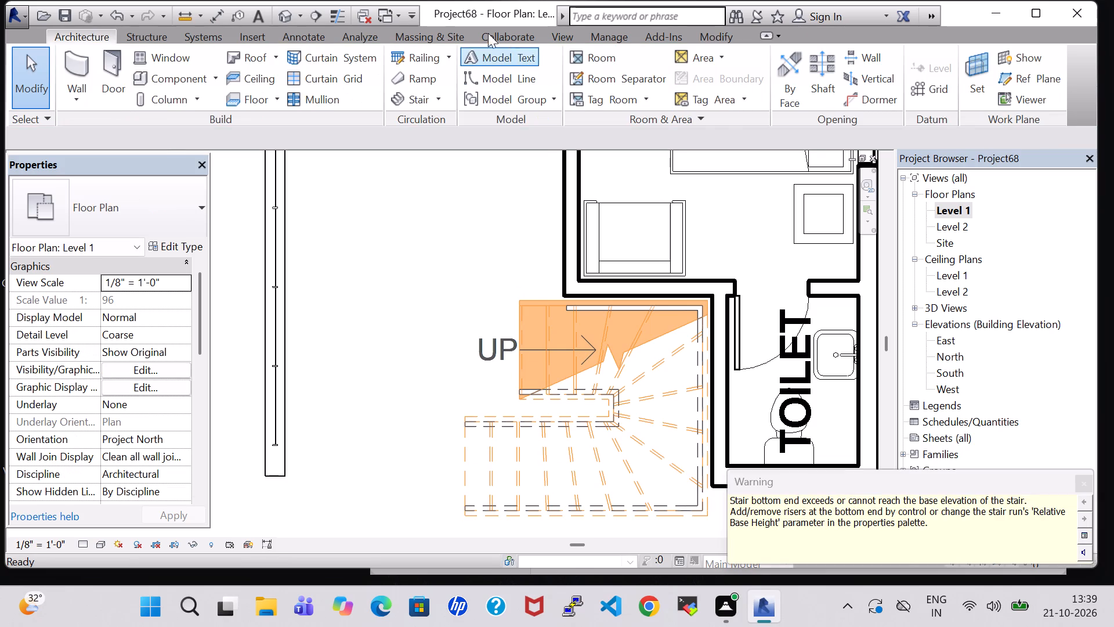
click(285, 17)
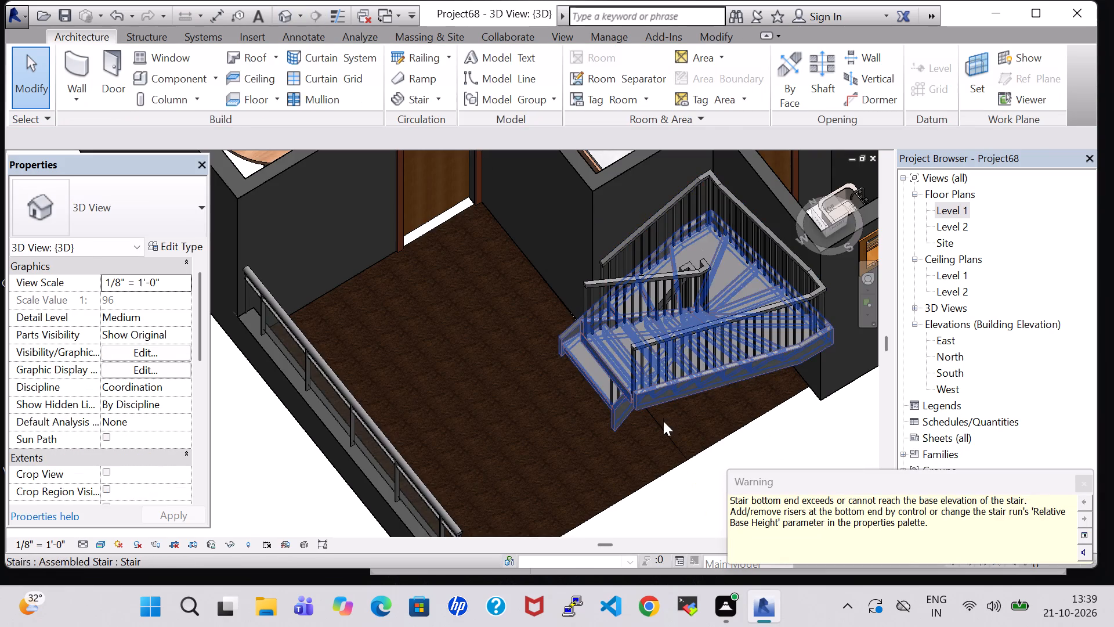
middle_click(667, 484)
middle_drag(667, 484, 622, 420)
shift+scroll(667, 484, up, 1)
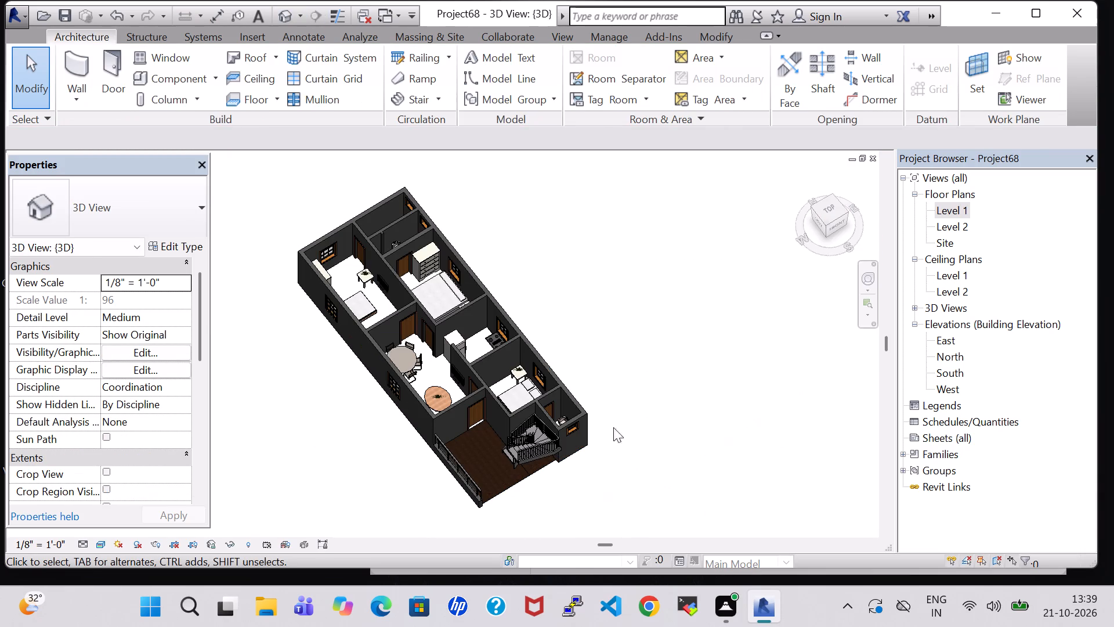
scroll(588, 459, up, 6)
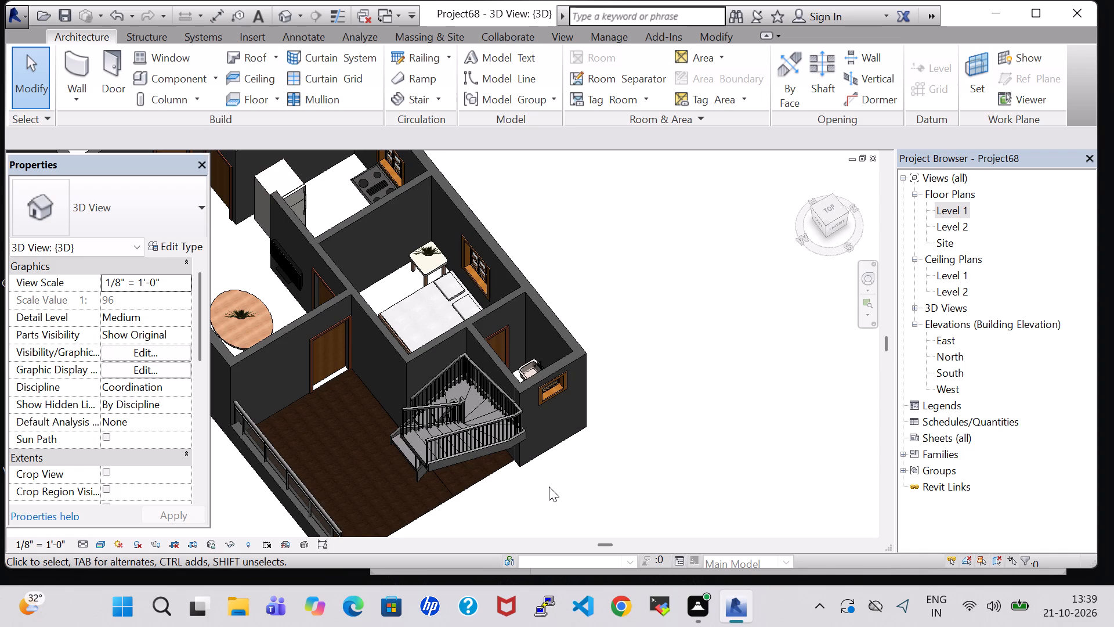
shift+middle_drag(521, 485, 505, 370)
scroll(449, 356, up, 4)
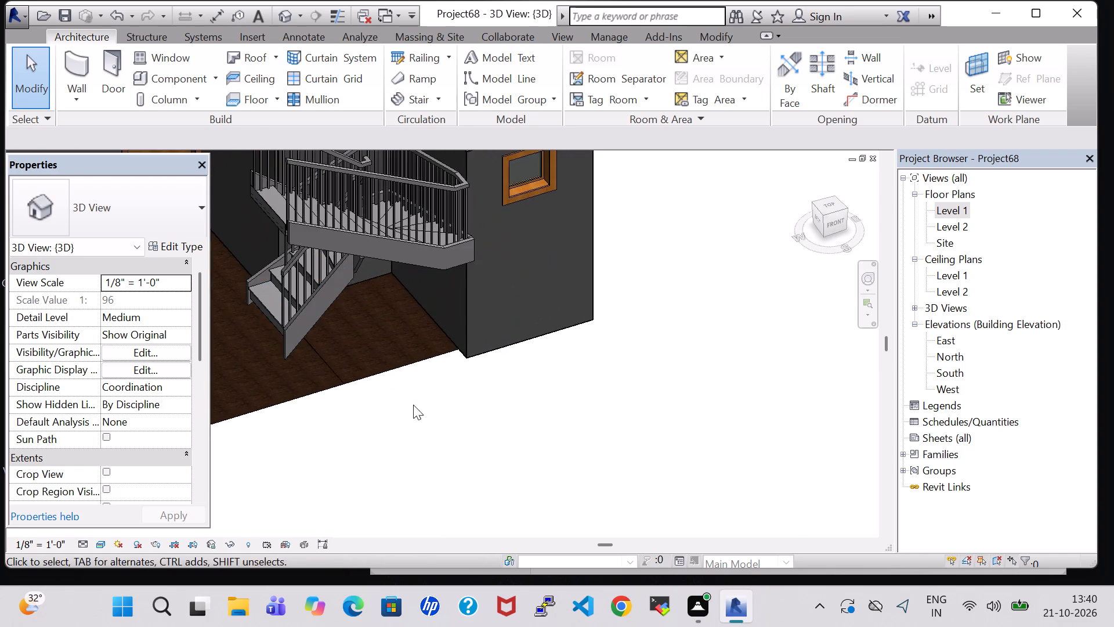
middle_drag(397, 423, 459, 423)
middle_drag(768, 354, 623, 385)
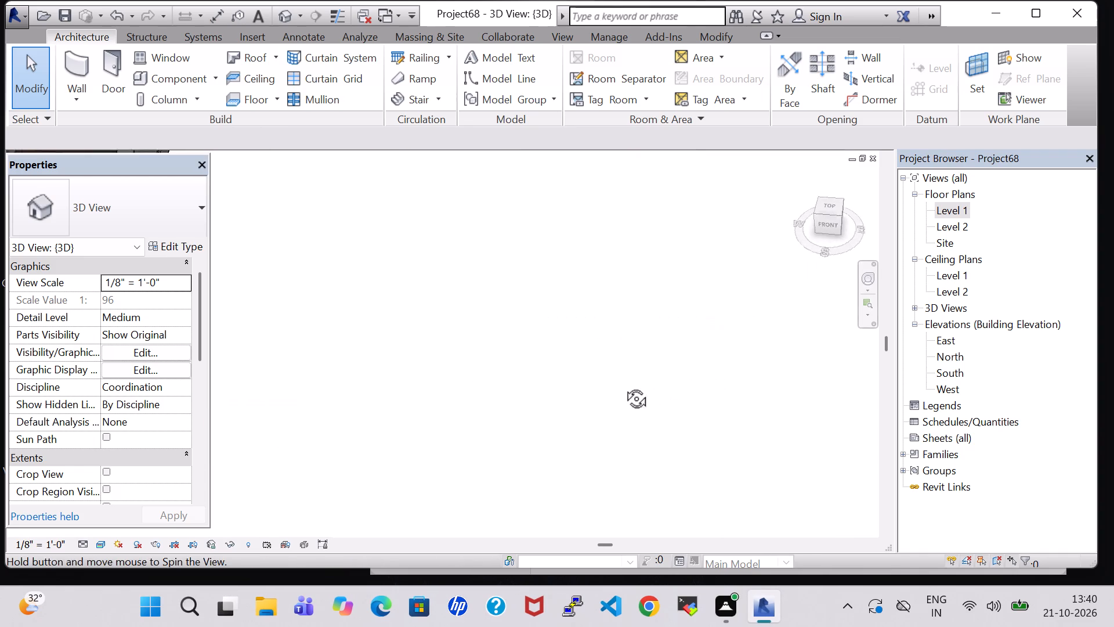
middle_drag(623, 385, 600, 387)
scroll(343, 361, up, 1)
middle_drag(343, 361, 667, 355)
middle_drag(701, 358, 735, 362)
middle_drag(366, 274, 589, 330)
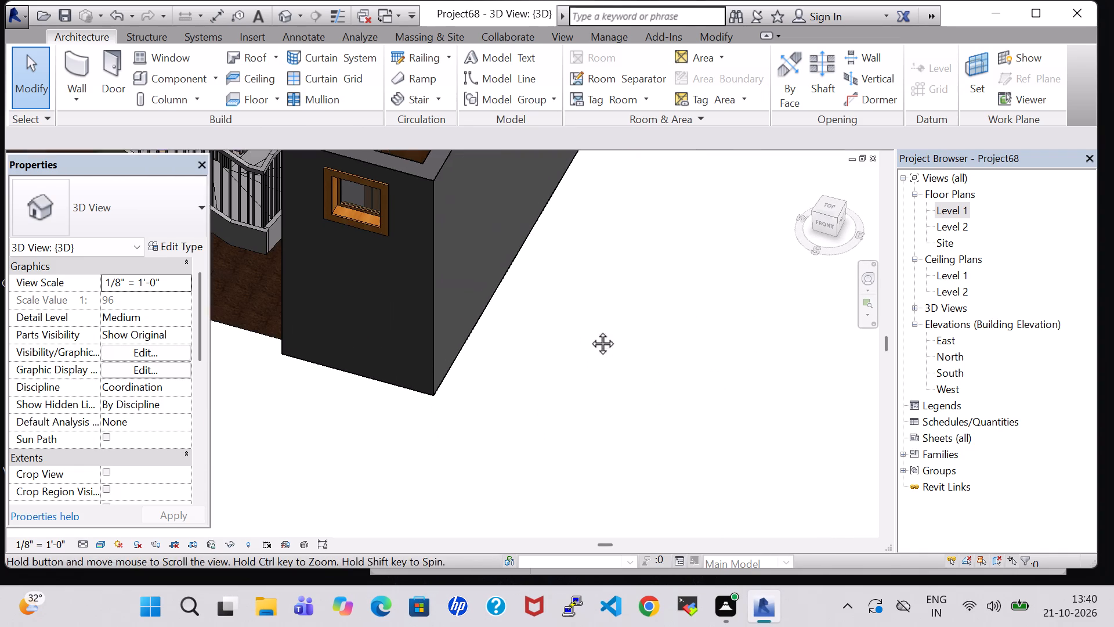
middle_drag(589, 330, 625, 336)
middle_drag(303, 424, 356, 425)
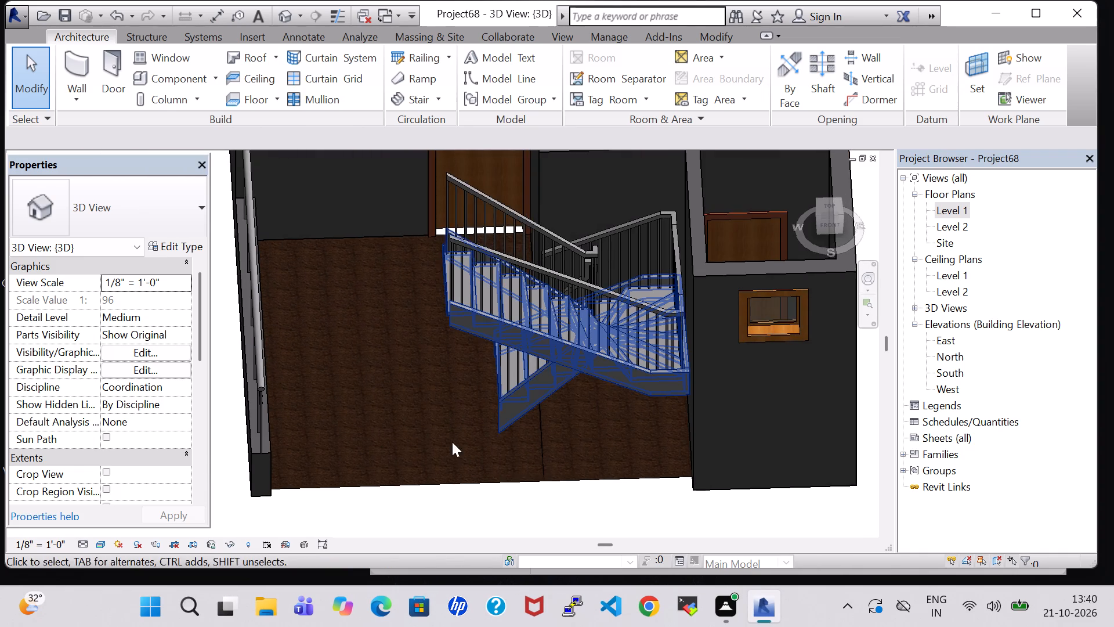
middle_drag(452, 442, 431, 318)
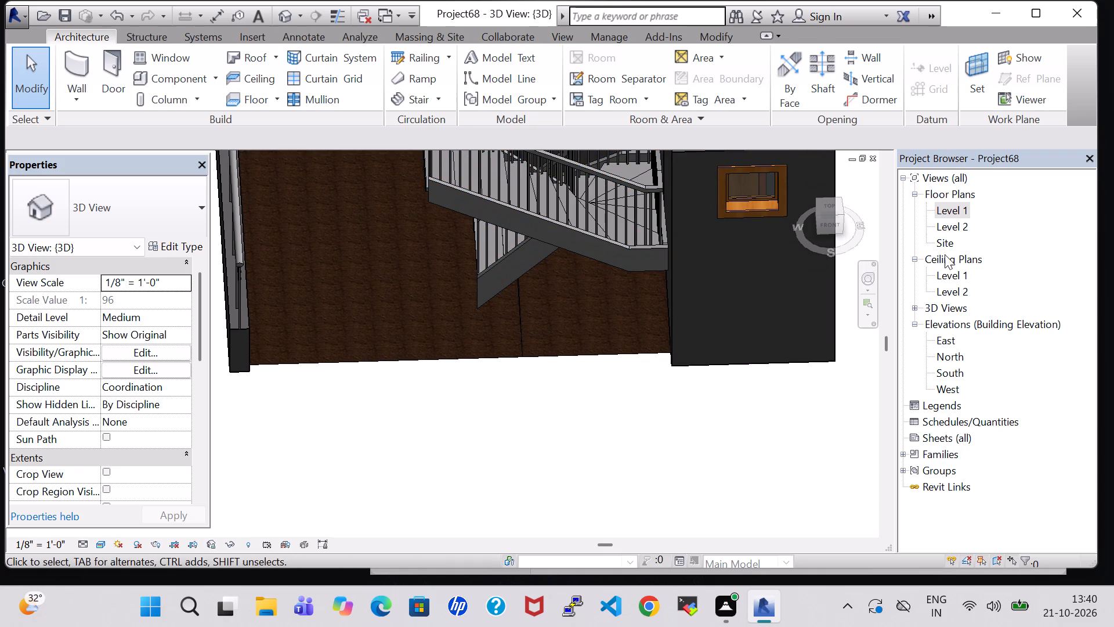
In the Level 1 plan, edit the winder stair and shorten its upper flight by two risers, aligning its end with the starting flight.
double_click(959, 207)
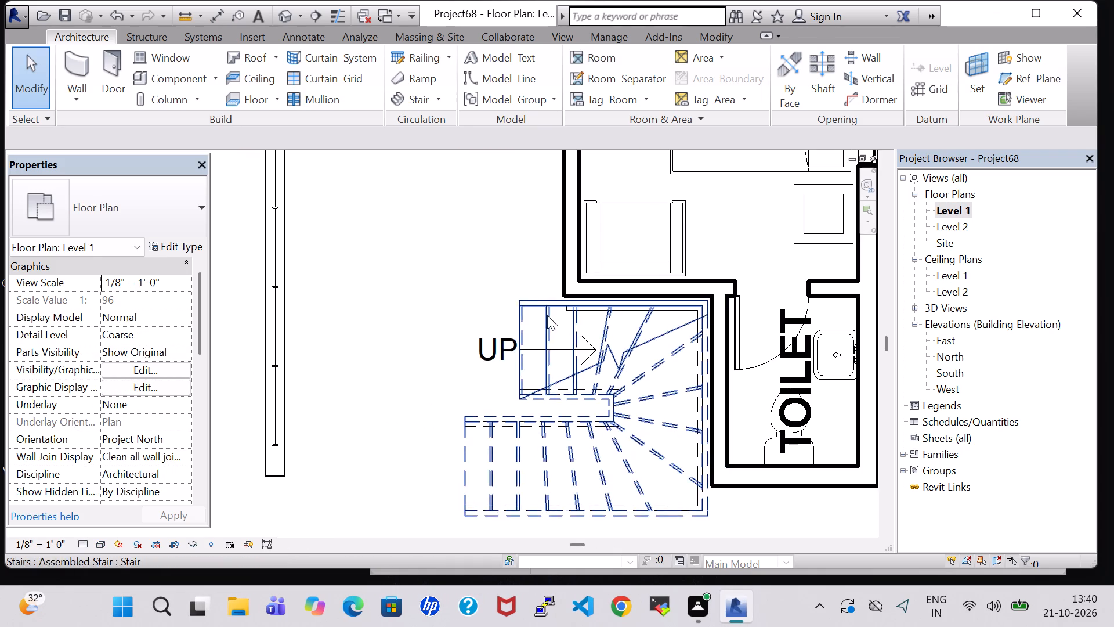
click(523, 346)
click(453, 263)
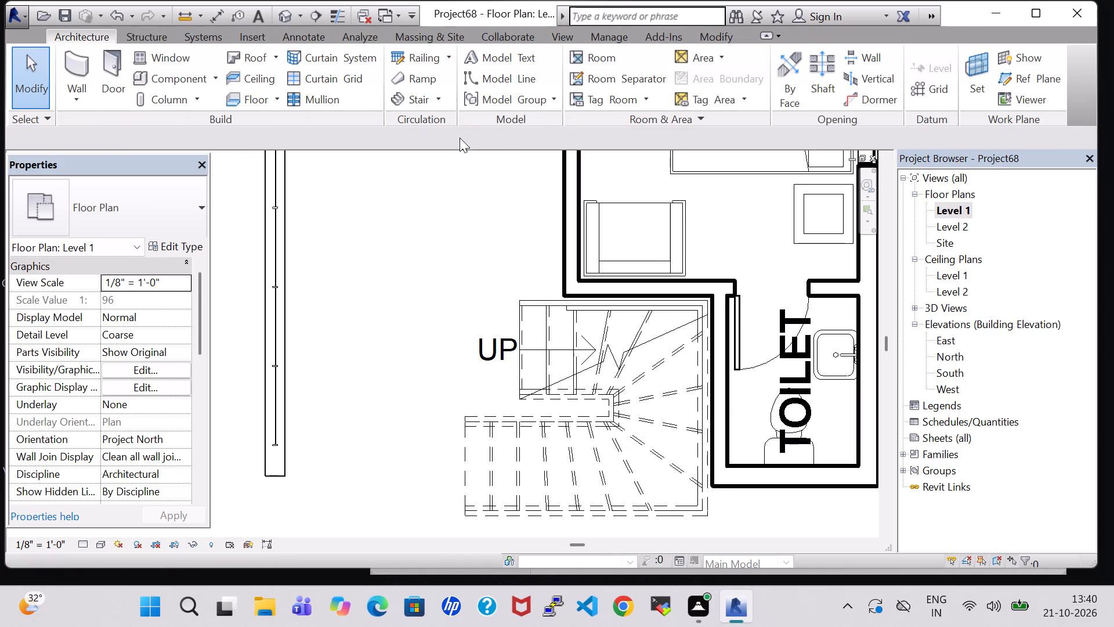
scroll(201, 33, down, 2)
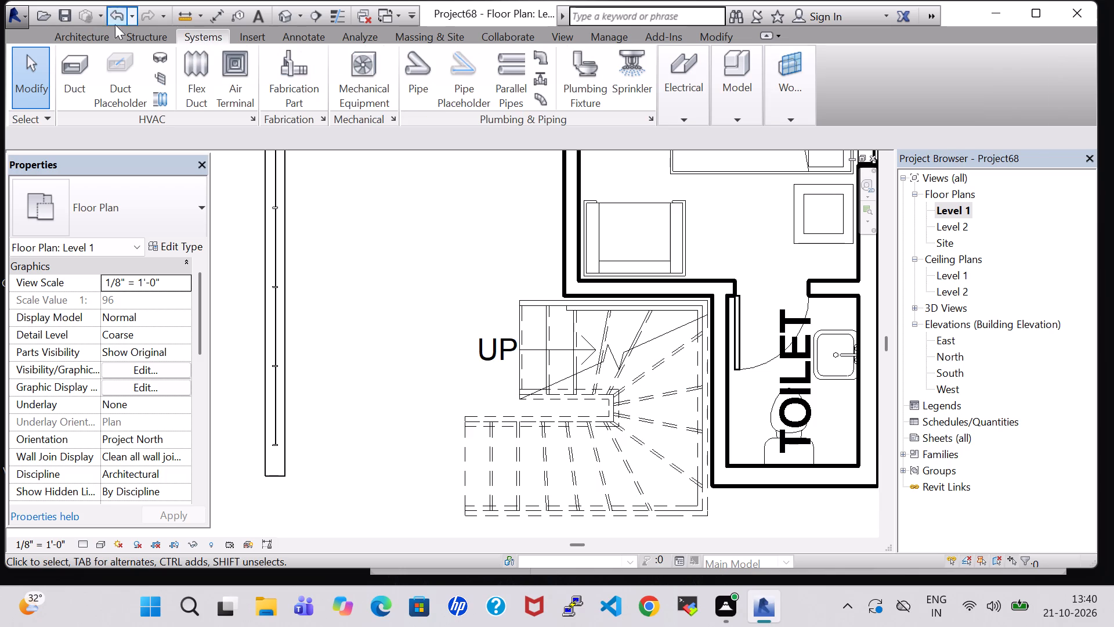
click(459, 459)
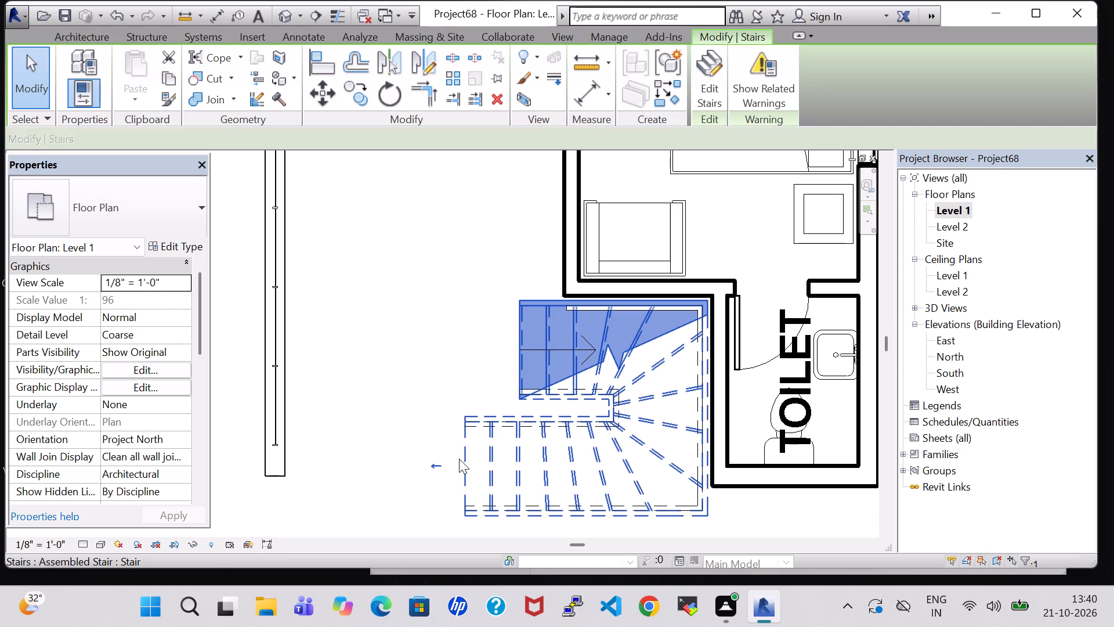
click(461, 463)
click(471, 352)
click(475, 457)
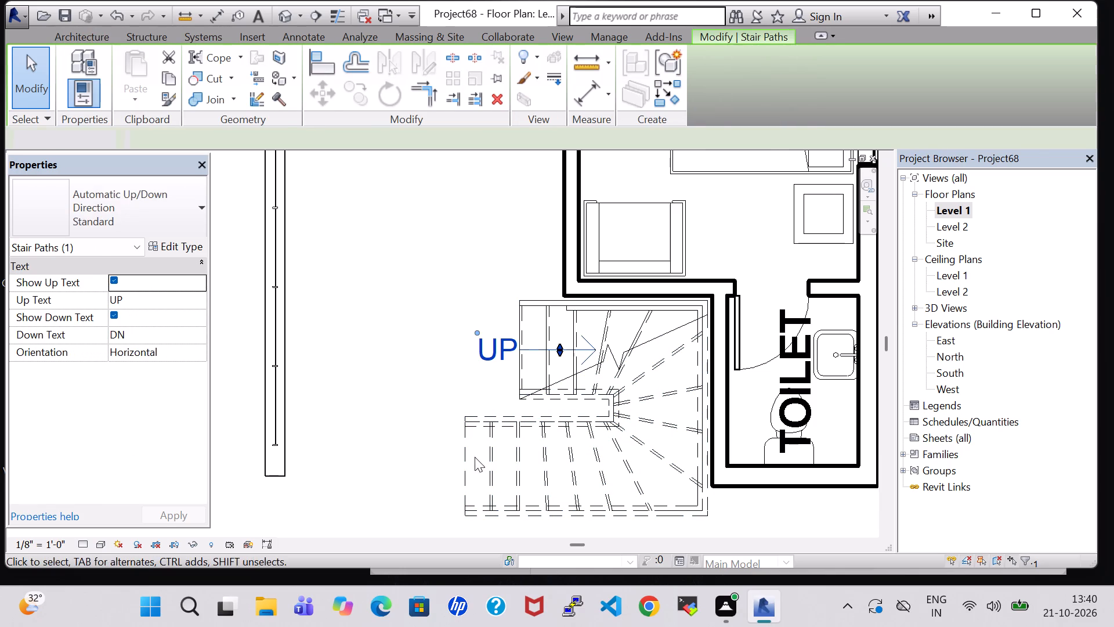
click(469, 455)
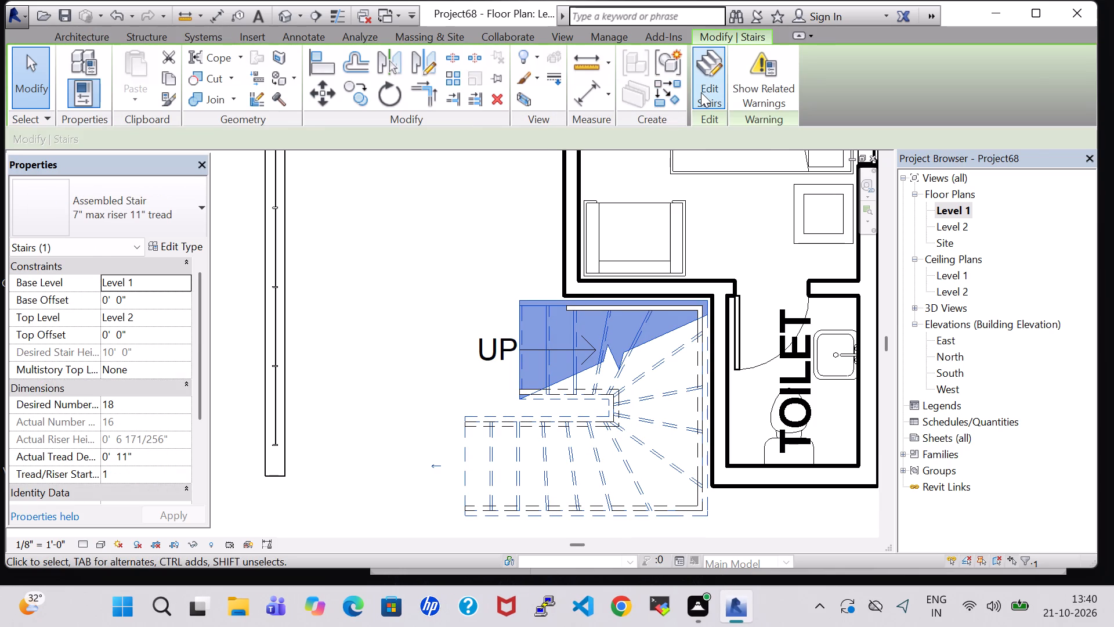
click(701, 92)
click(461, 460)
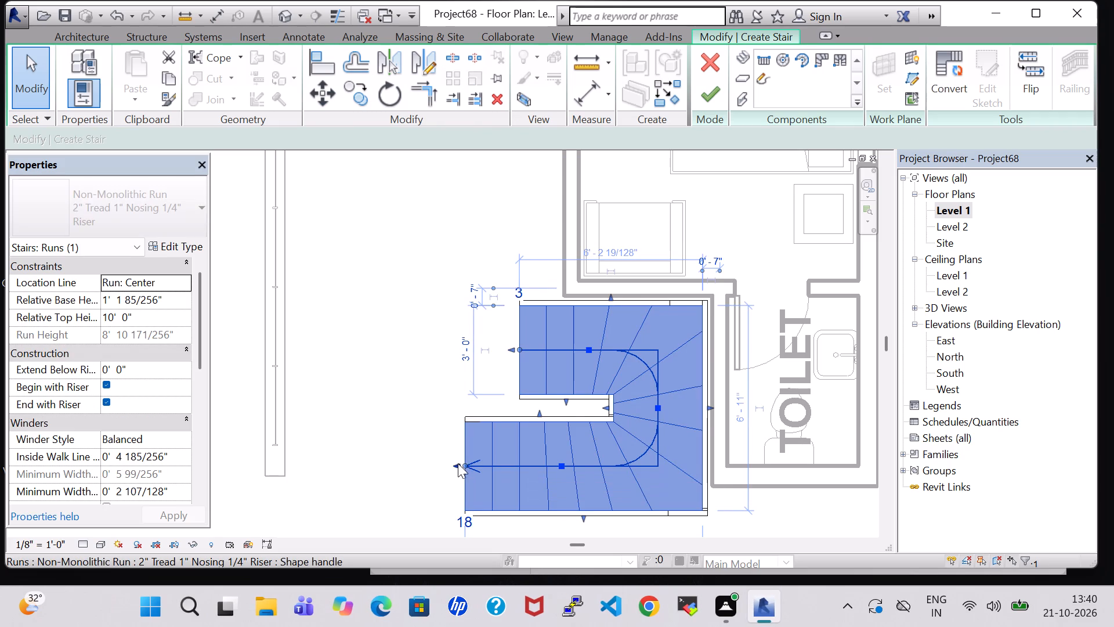
scroll(462, 463, up, 2)
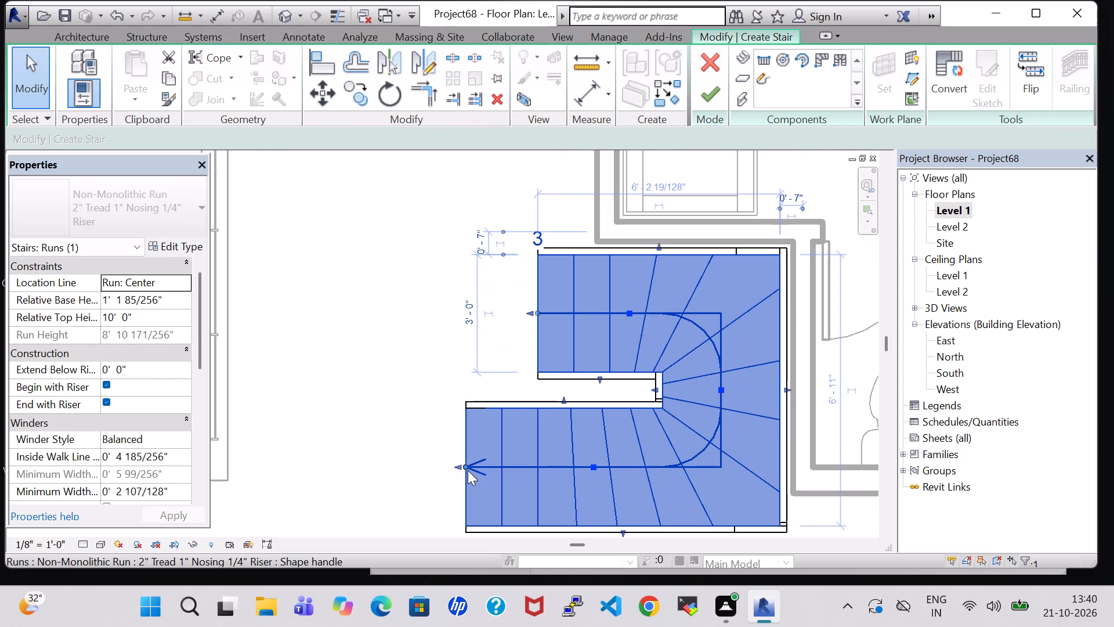
drag(463, 469, 548, 477)
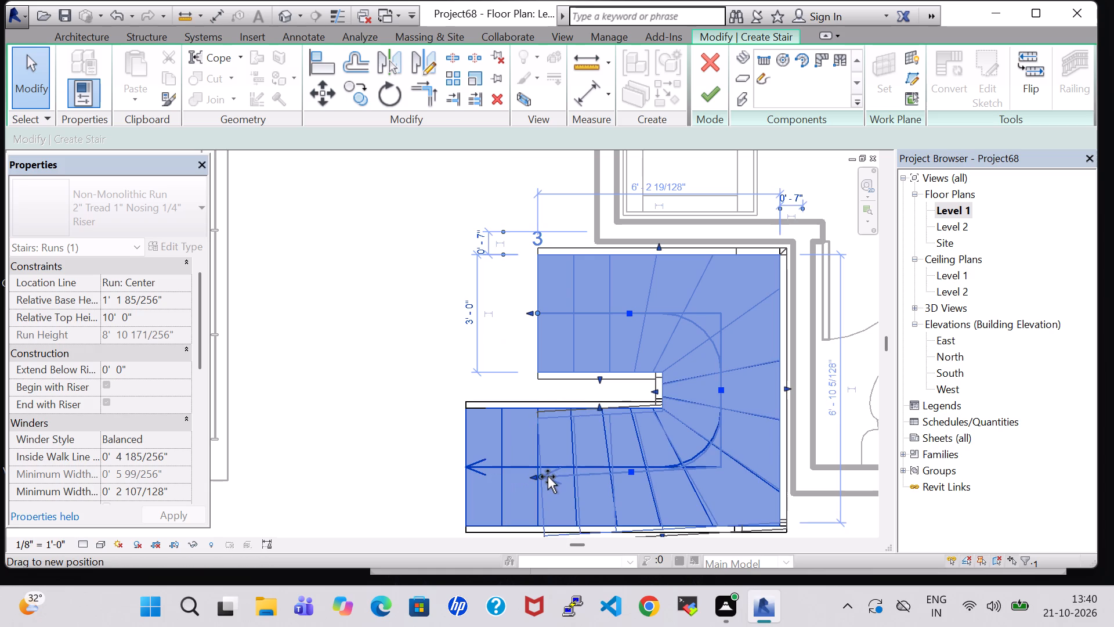
drag(548, 477, 567, 472)
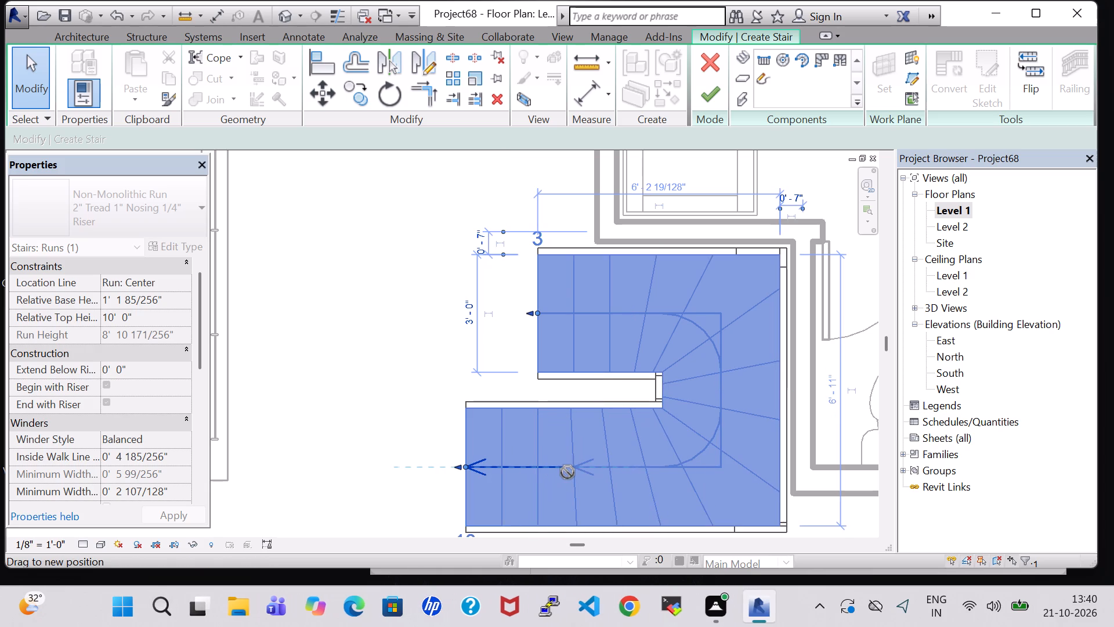
drag(567, 472, 531, 469)
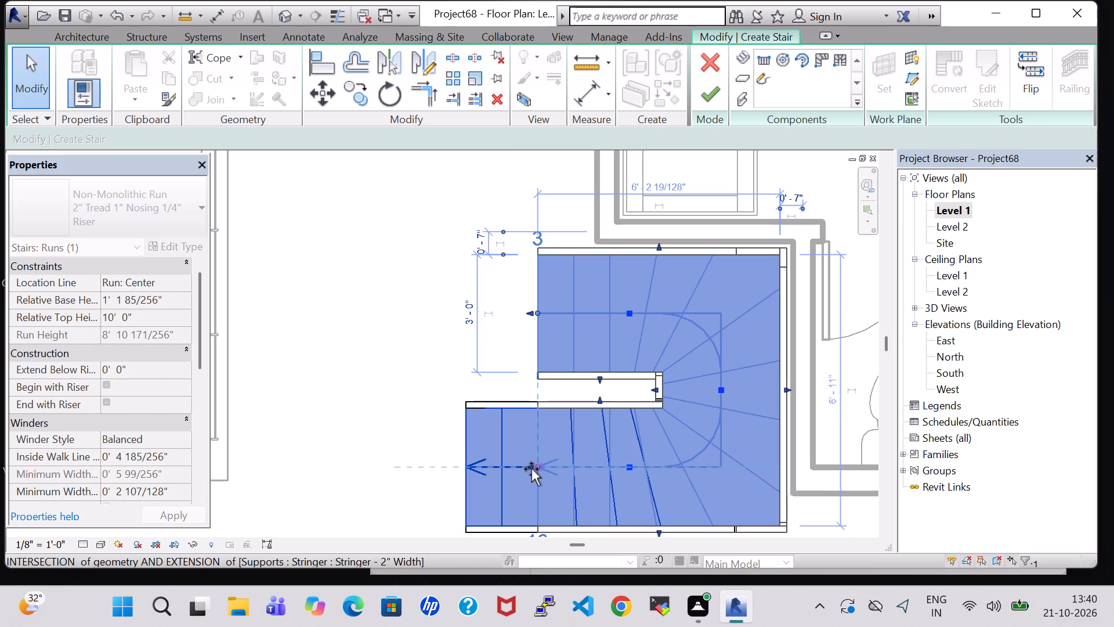
drag(531, 469, 533, 469)
click(699, 87)
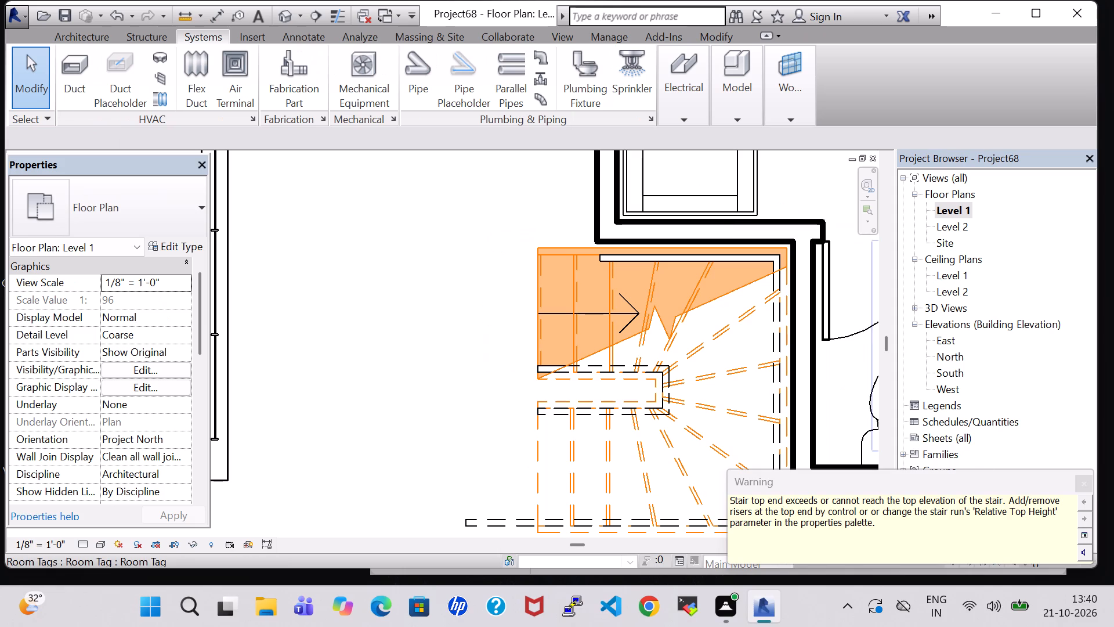
click(1087, 484)
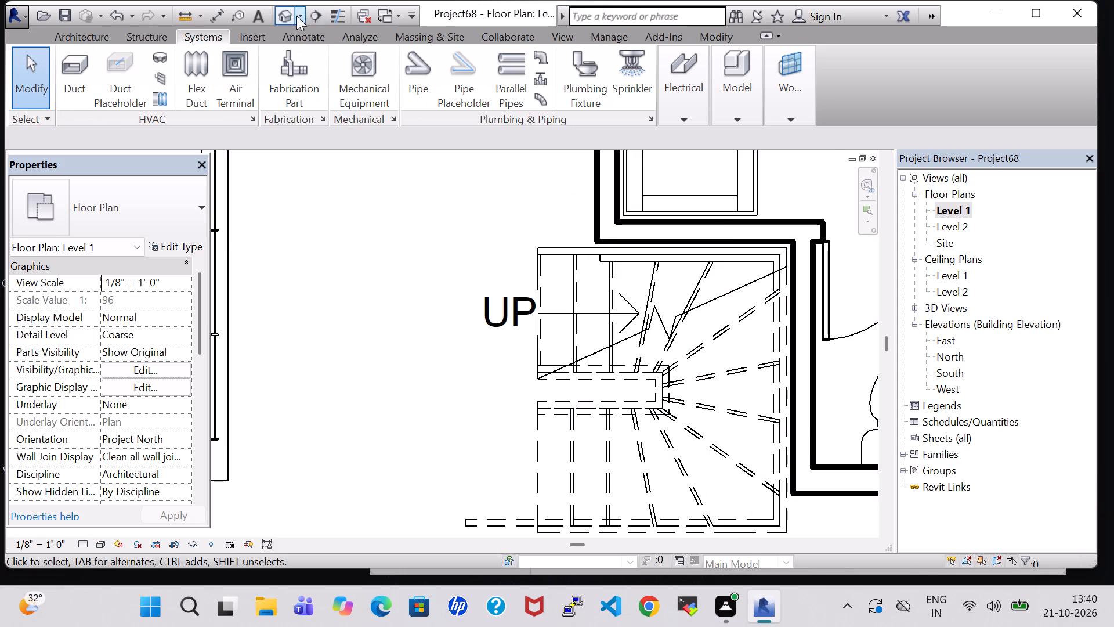
In 3D, edit the outer railing's path, shortening its overhanging upper-flight segment by about 1'-11" to meet the shortened flight's end.
click(283, 15)
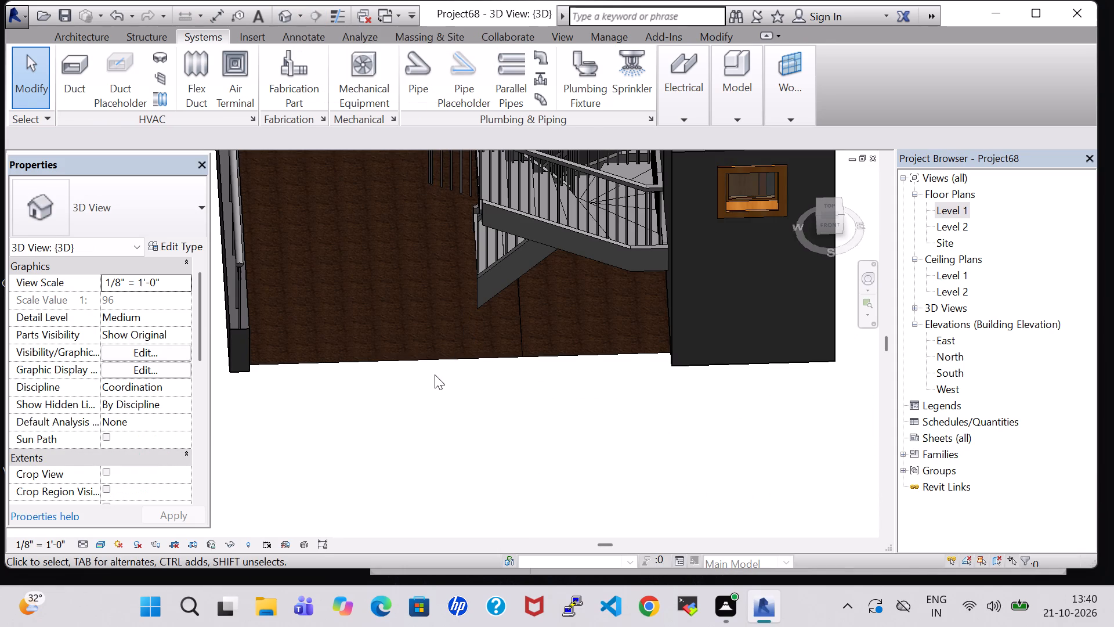
scroll(392, 345, up, 1)
middle_drag(392, 345, 395, 377)
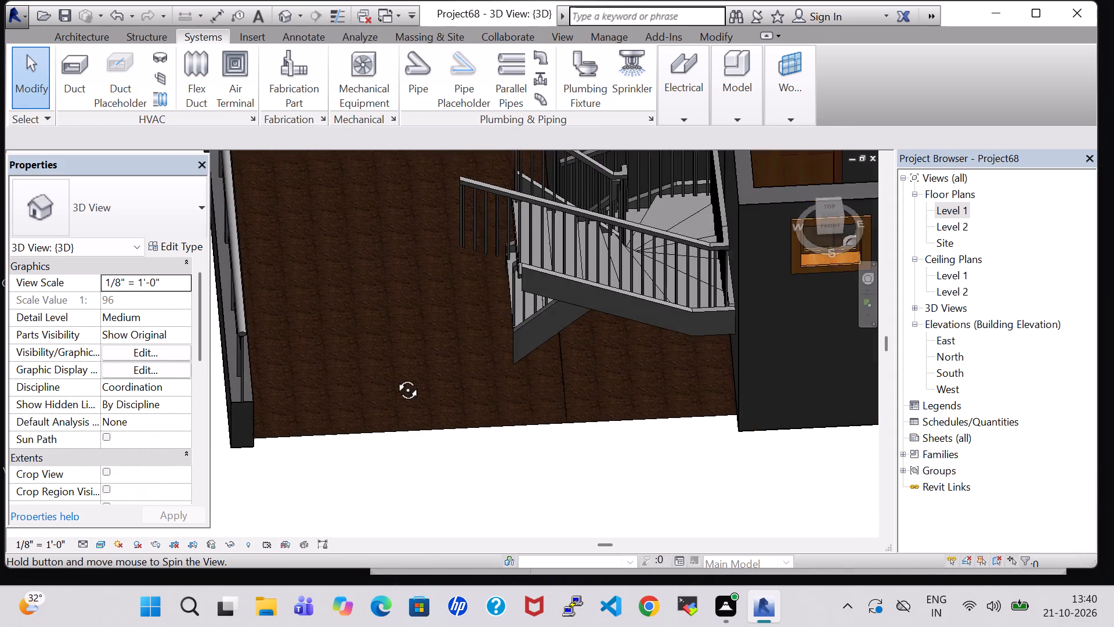
middle_drag(395, 377, 392, 390)
click(444, 276)
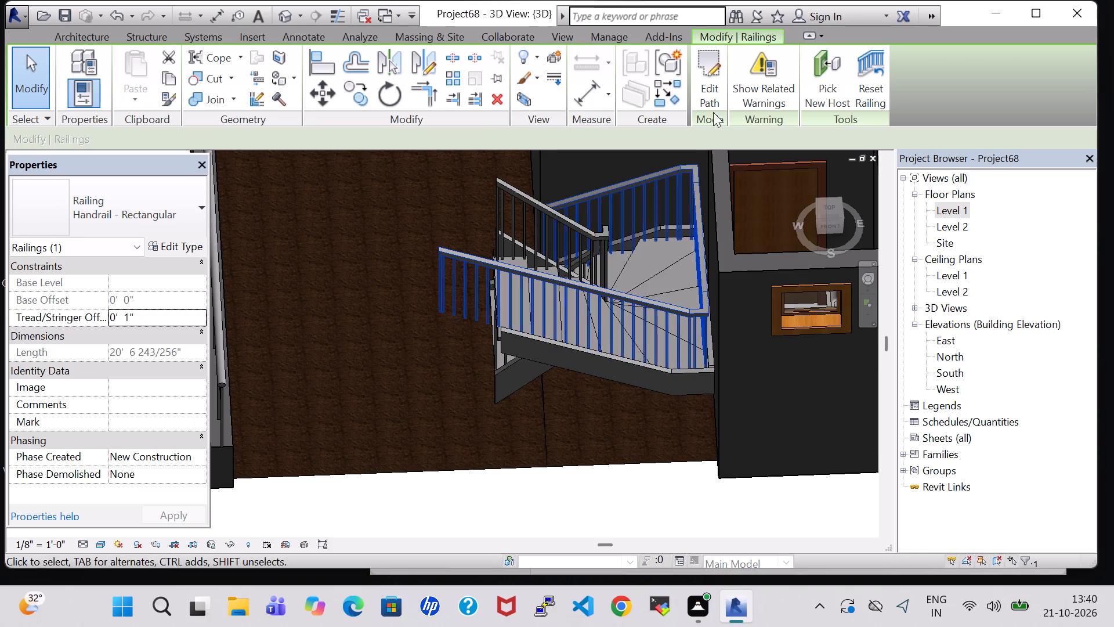
click(713, 85)
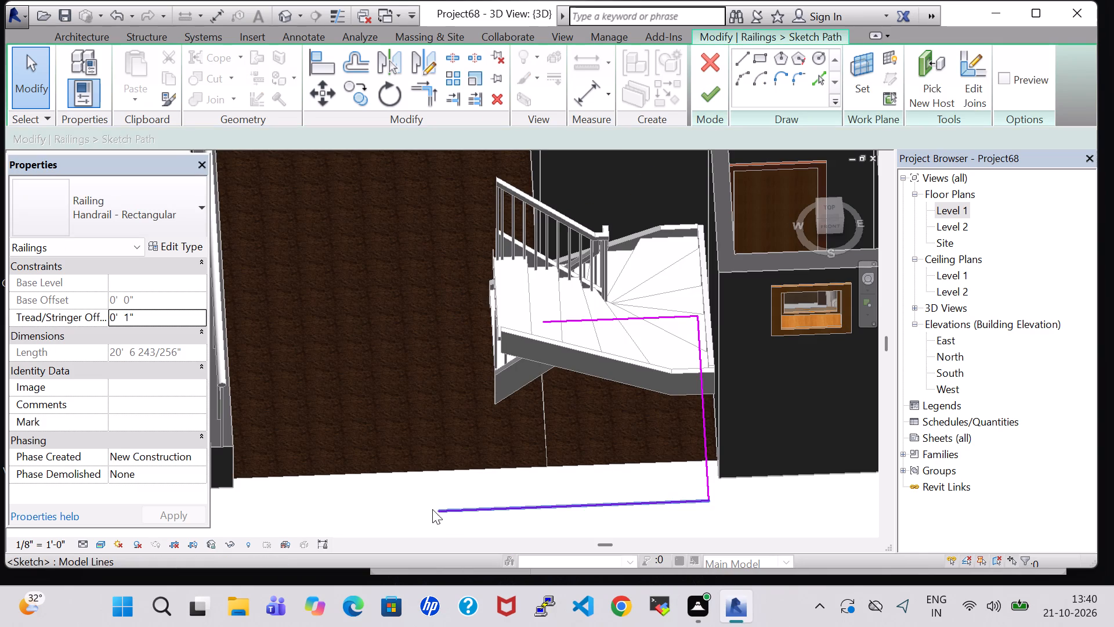
click(437, 511)
drag(437, 511, 483, 511)
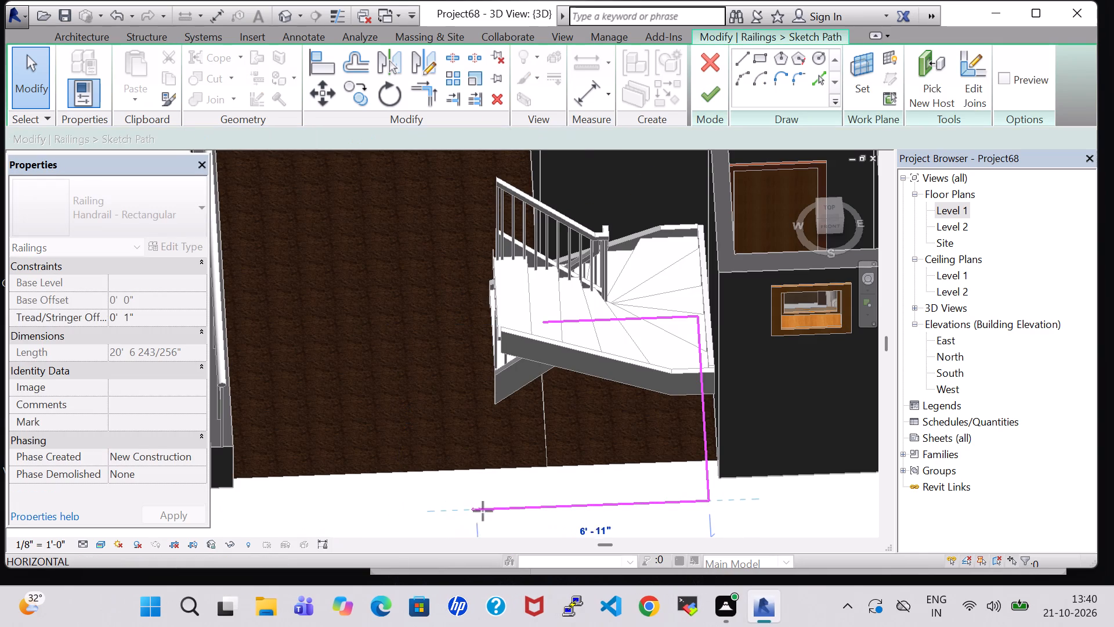
drag(483, 511, 498, 511)
click(712, 105)
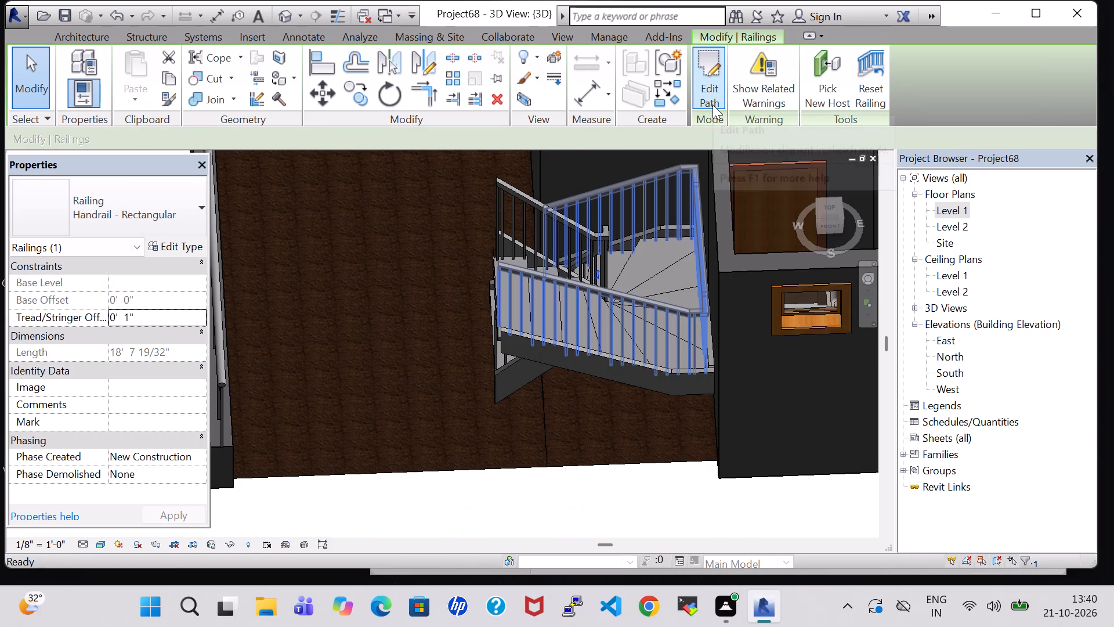
click(473, 383)
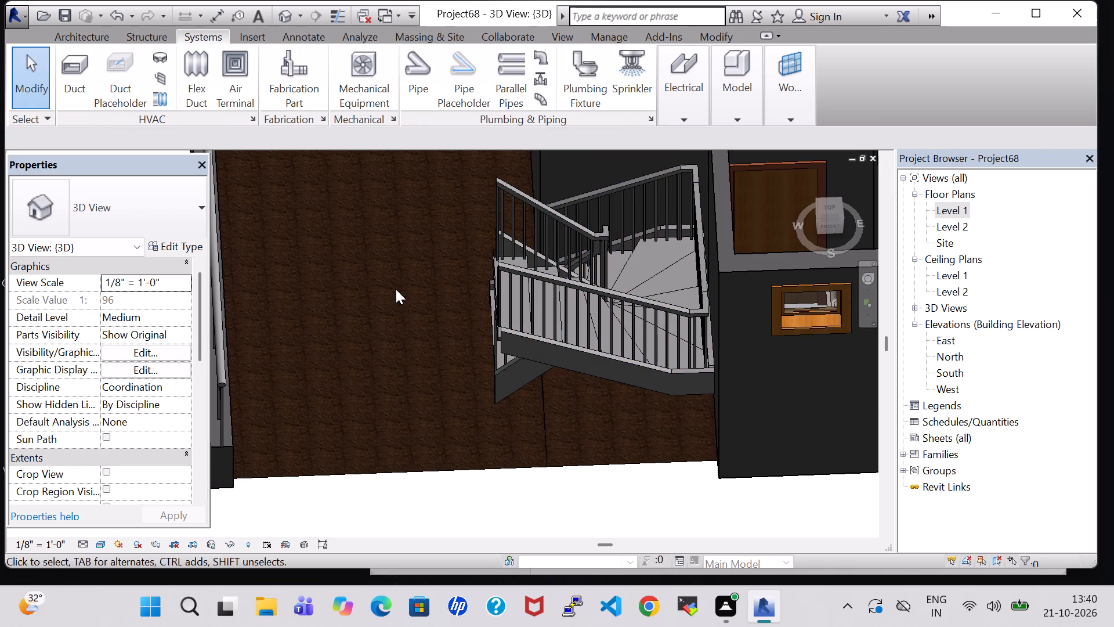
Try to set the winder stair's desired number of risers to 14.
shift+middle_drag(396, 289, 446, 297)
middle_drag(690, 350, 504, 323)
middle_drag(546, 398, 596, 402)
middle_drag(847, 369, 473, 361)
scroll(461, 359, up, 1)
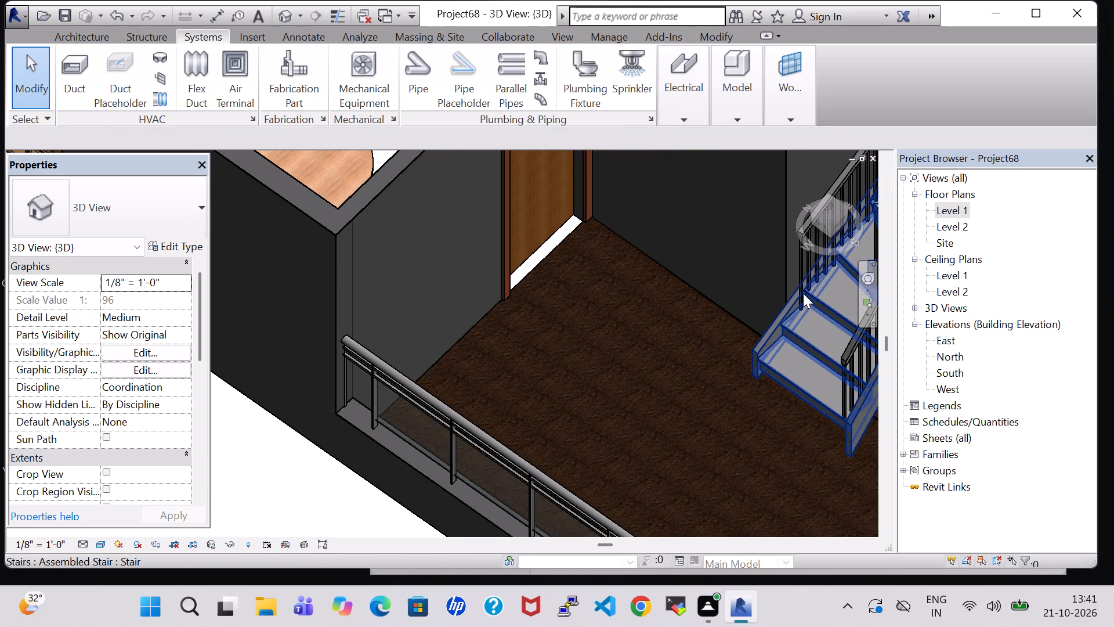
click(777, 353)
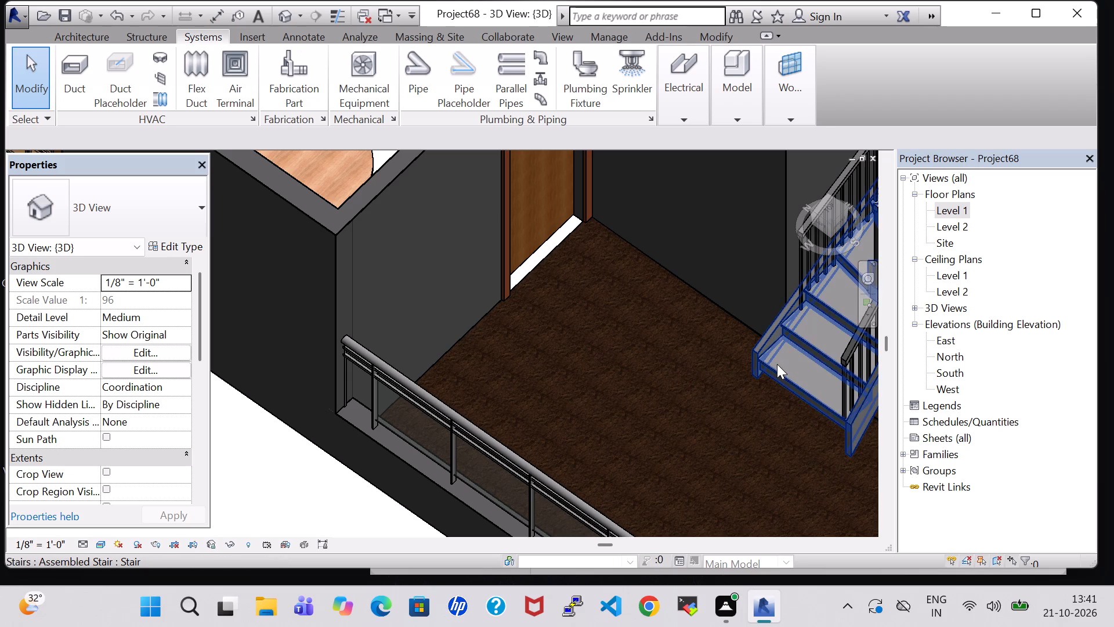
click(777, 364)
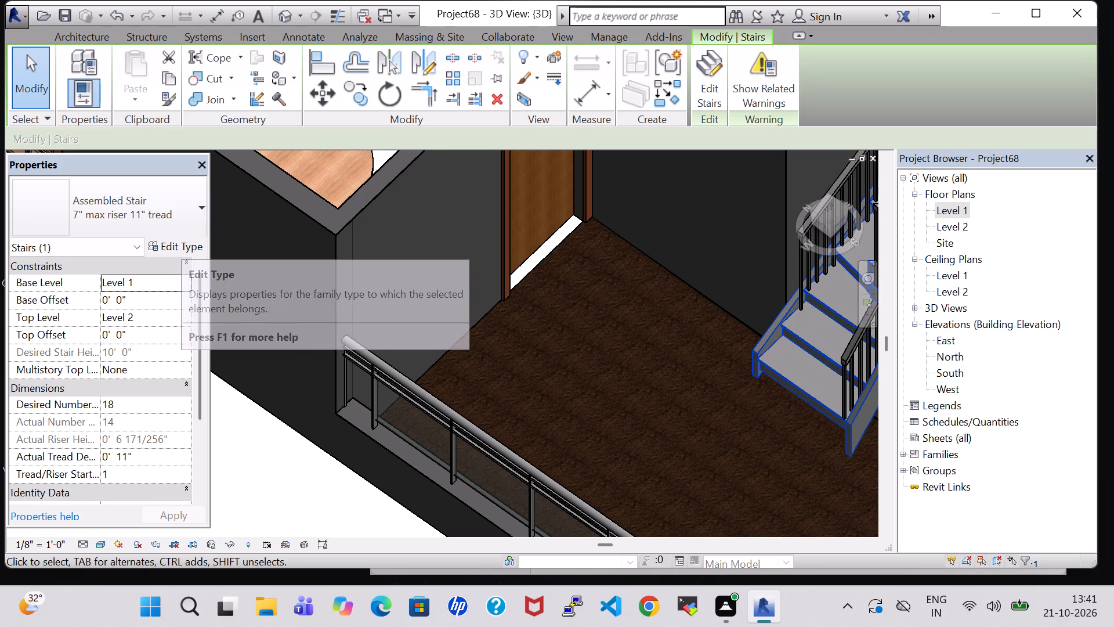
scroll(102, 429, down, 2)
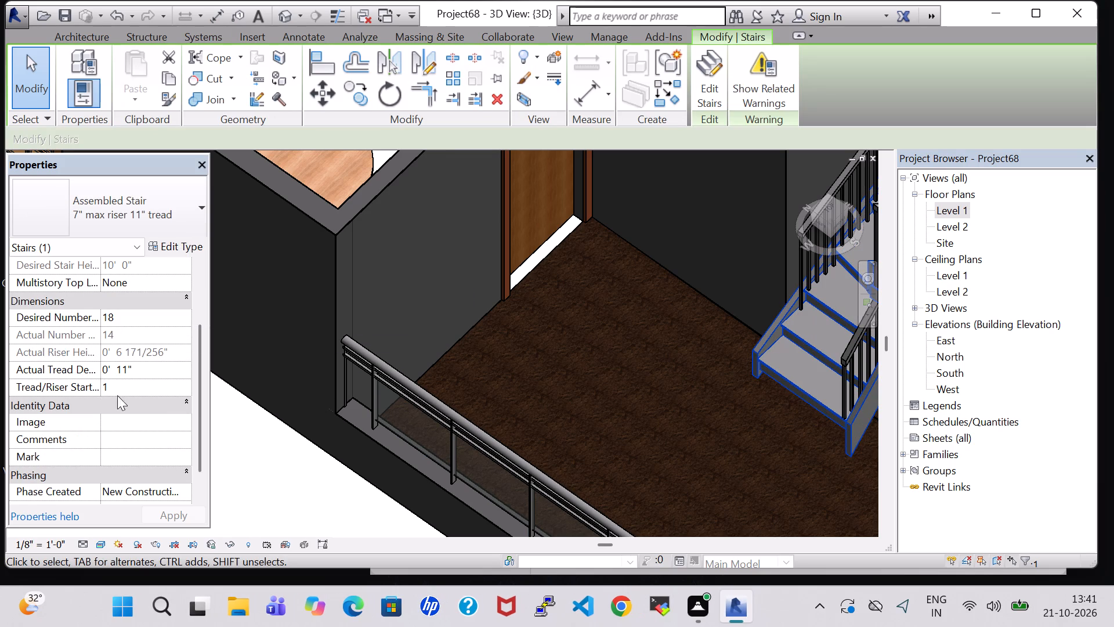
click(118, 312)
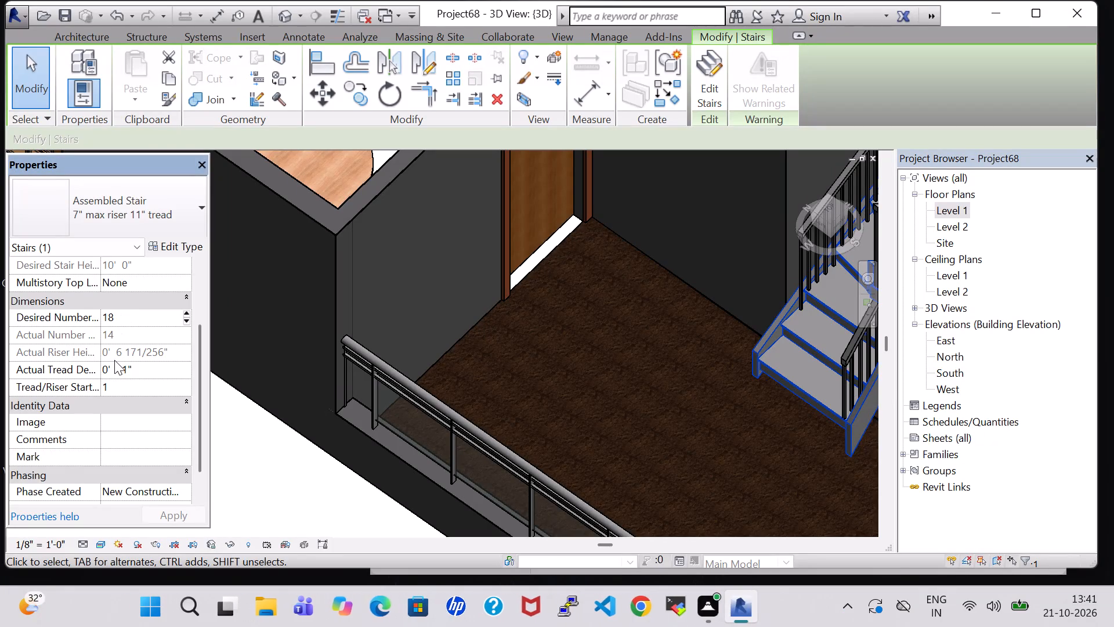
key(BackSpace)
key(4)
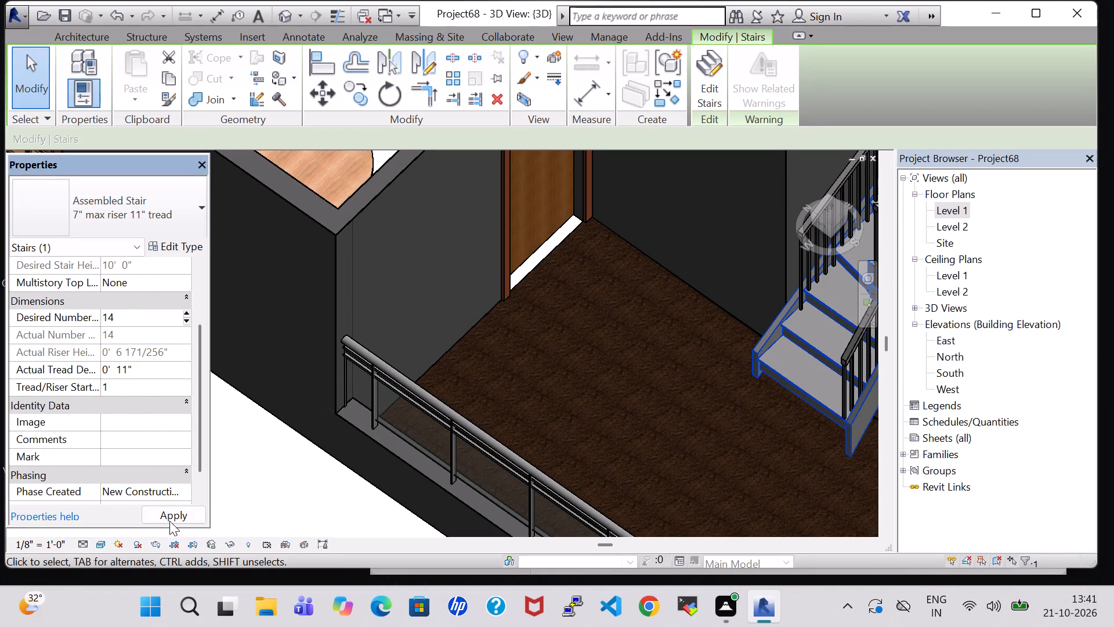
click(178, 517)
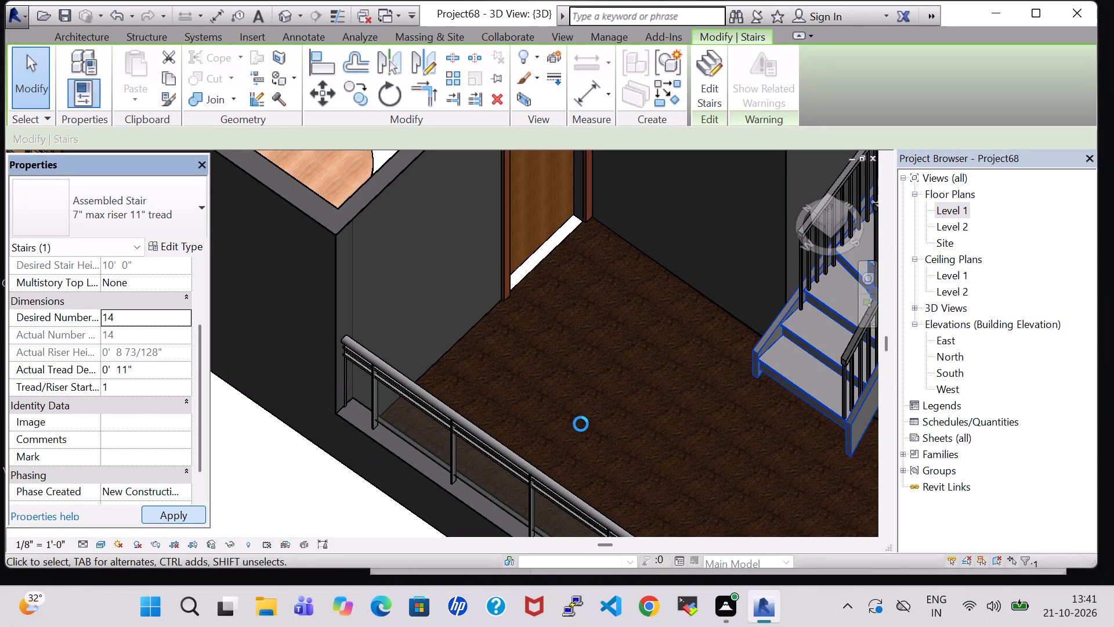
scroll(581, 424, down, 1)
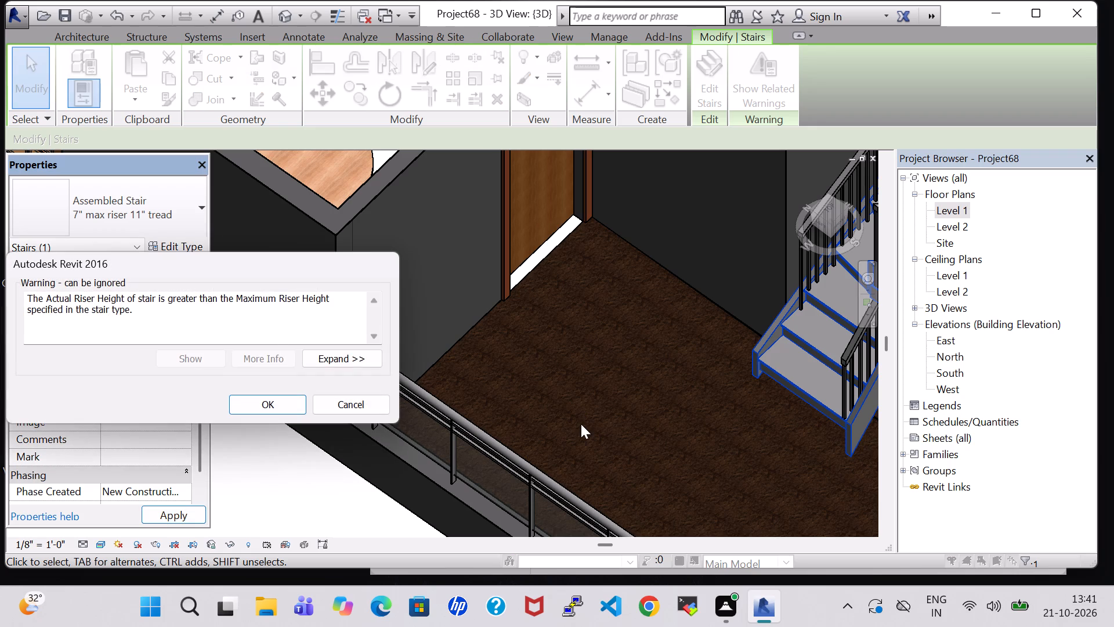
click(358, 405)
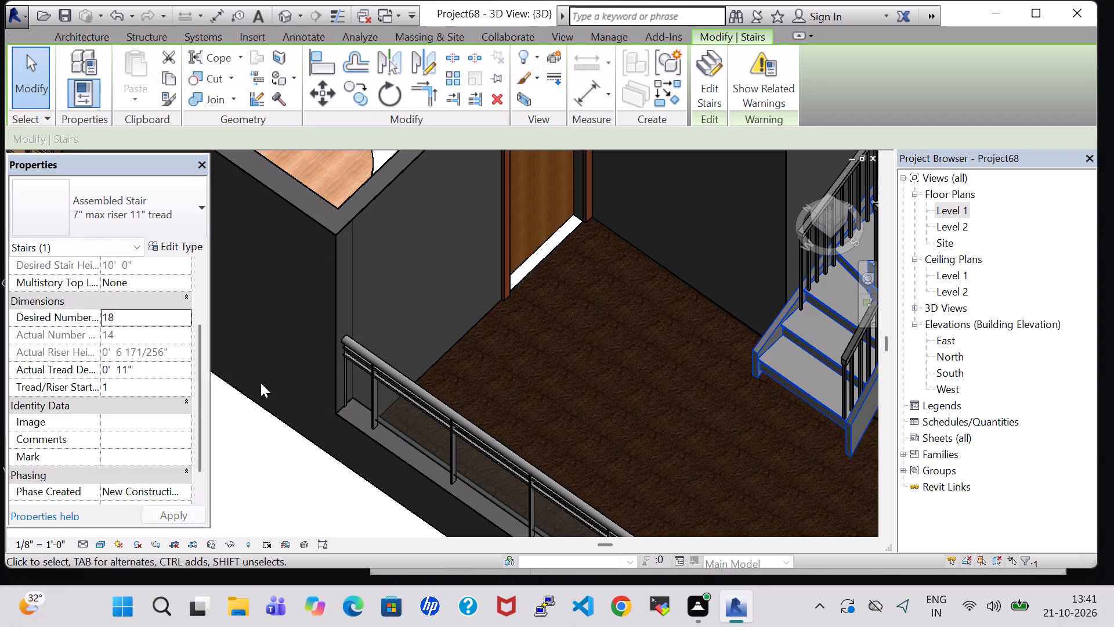
In the winder stair's type properties, set the minimum run width to 2'-0".
scroll(146, 387, down, 1)
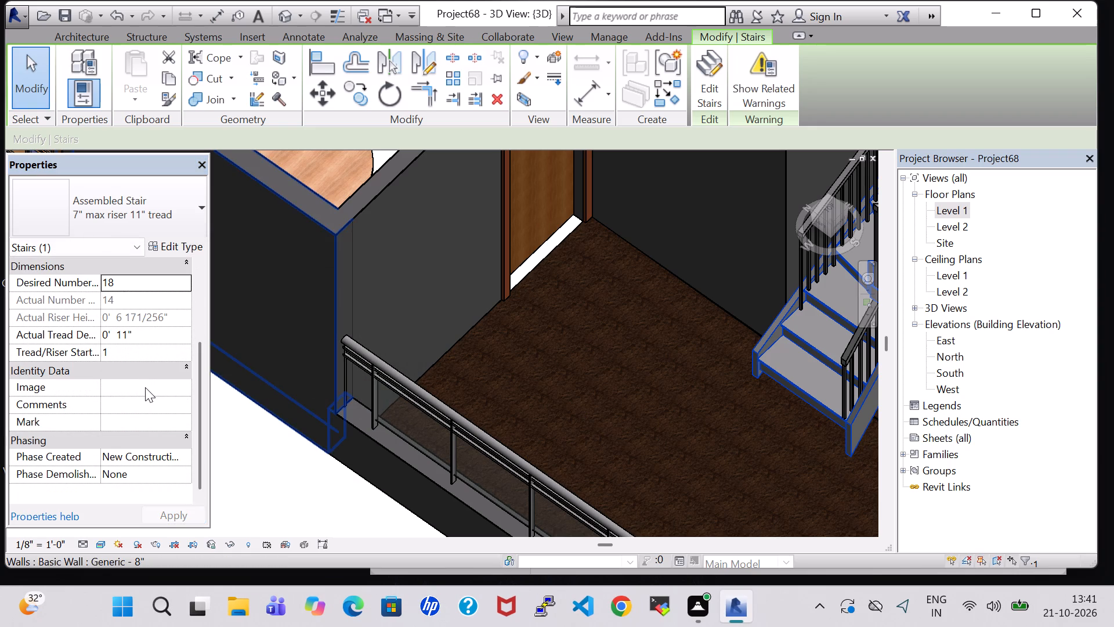
scroll(145, 387, up, 4)
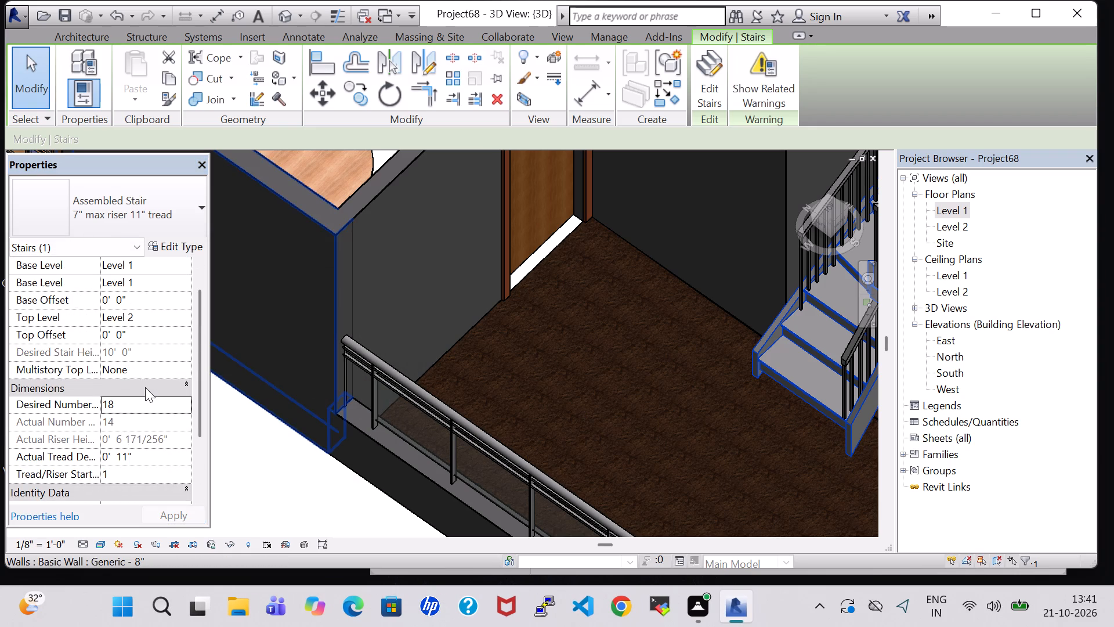
click(180, 249)
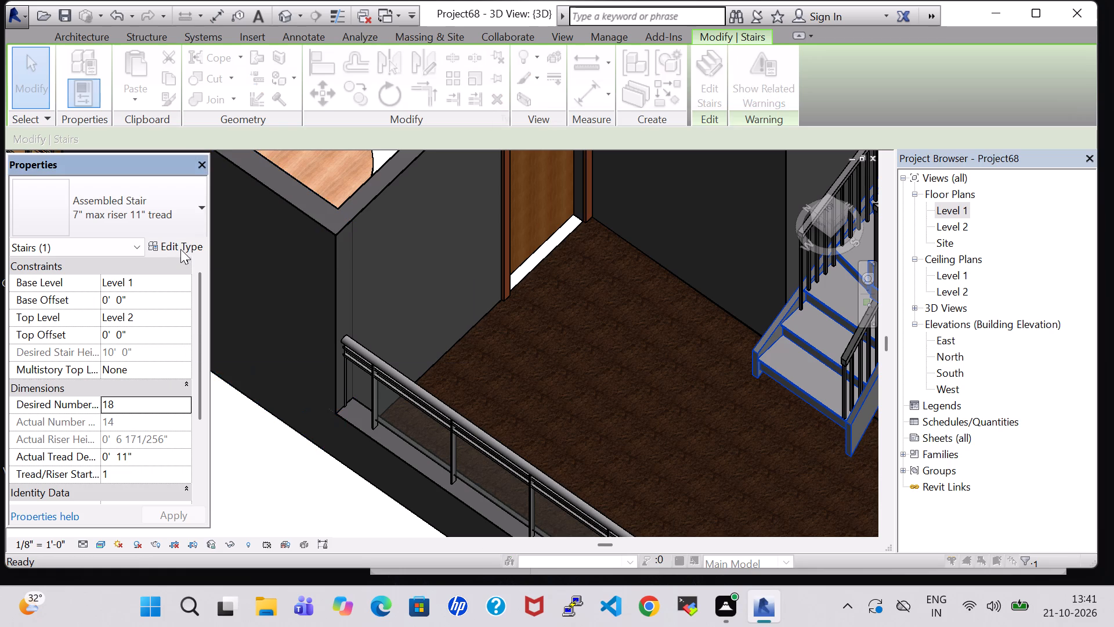
drag(744, 78, 729, 81)
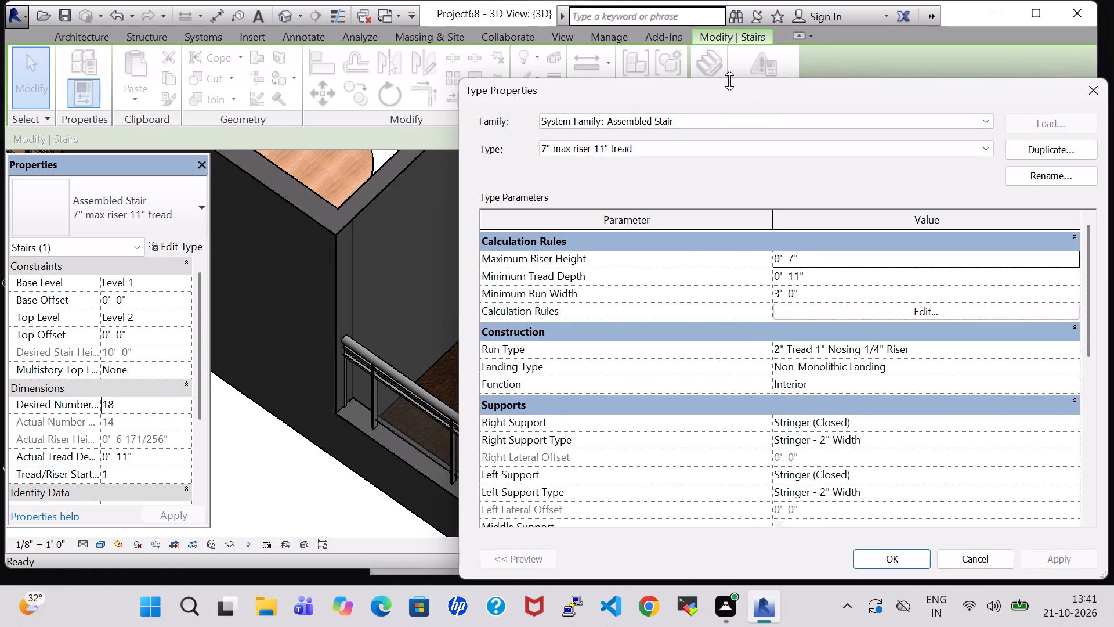
drag(737, 85, 347, 69)
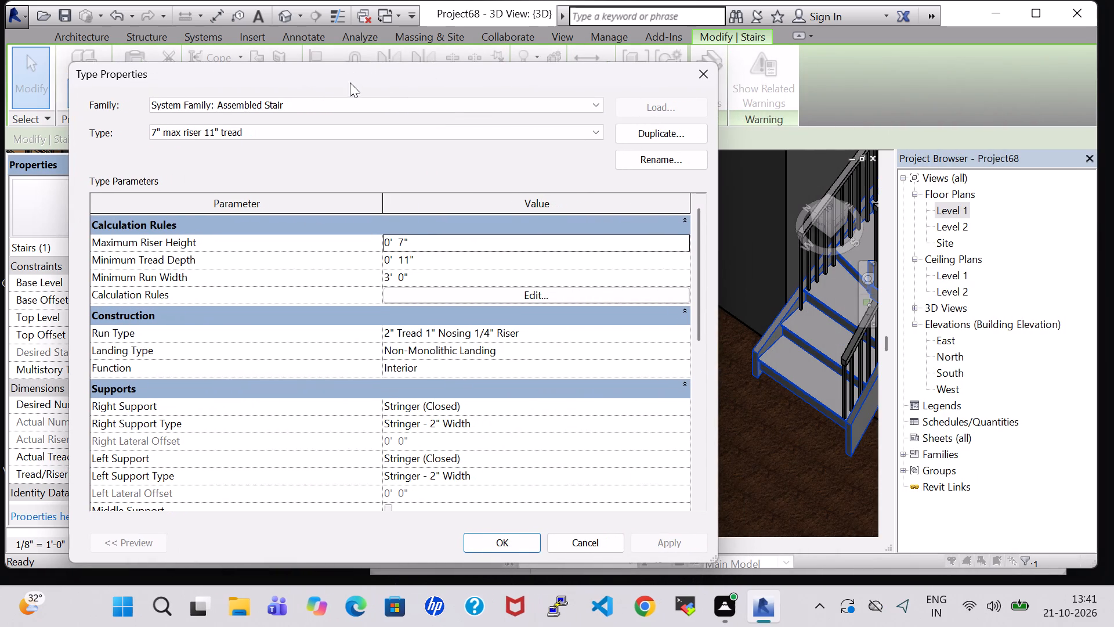
click(410, 262)
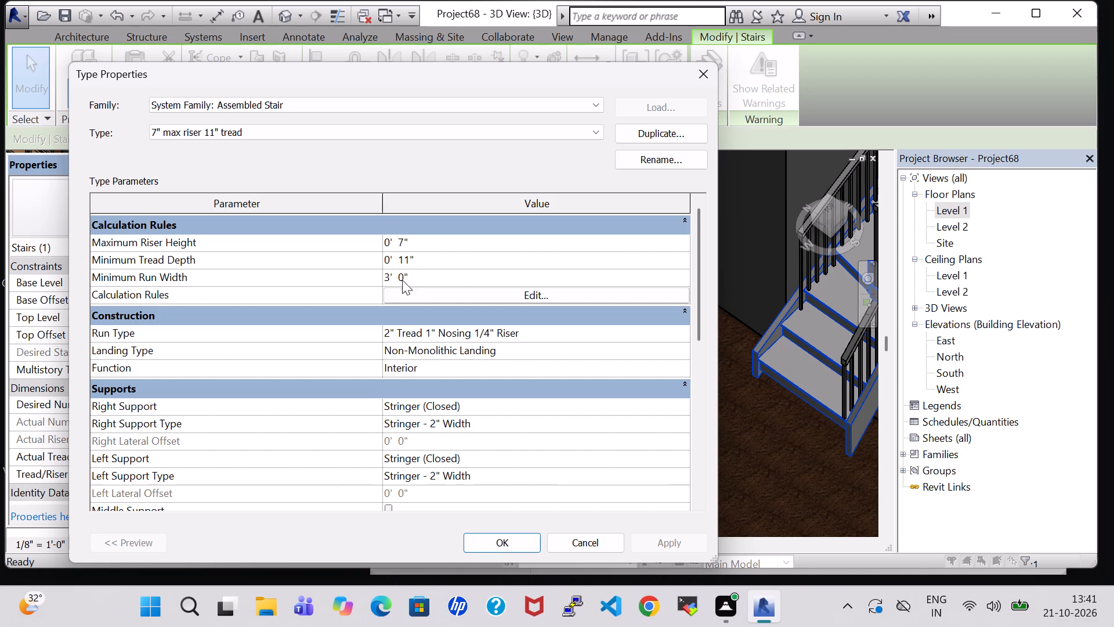
click(388, 279)
click(388, 279)
key(BackSpace)
key(2)
click(500, 545)
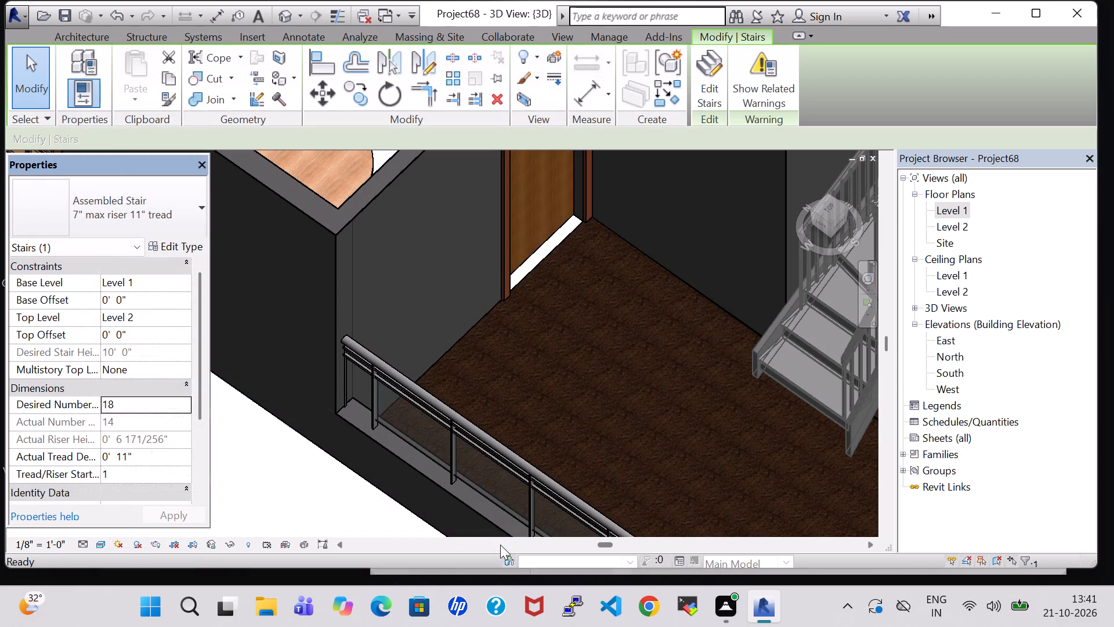
click(672, 469)
In the Level 1 plan, load the RPC Beetle family from the Entourage library folder for placement as a component.
middle_drag(690, 443, 537, 431)
middle_drag(529, 431, 519, 431)
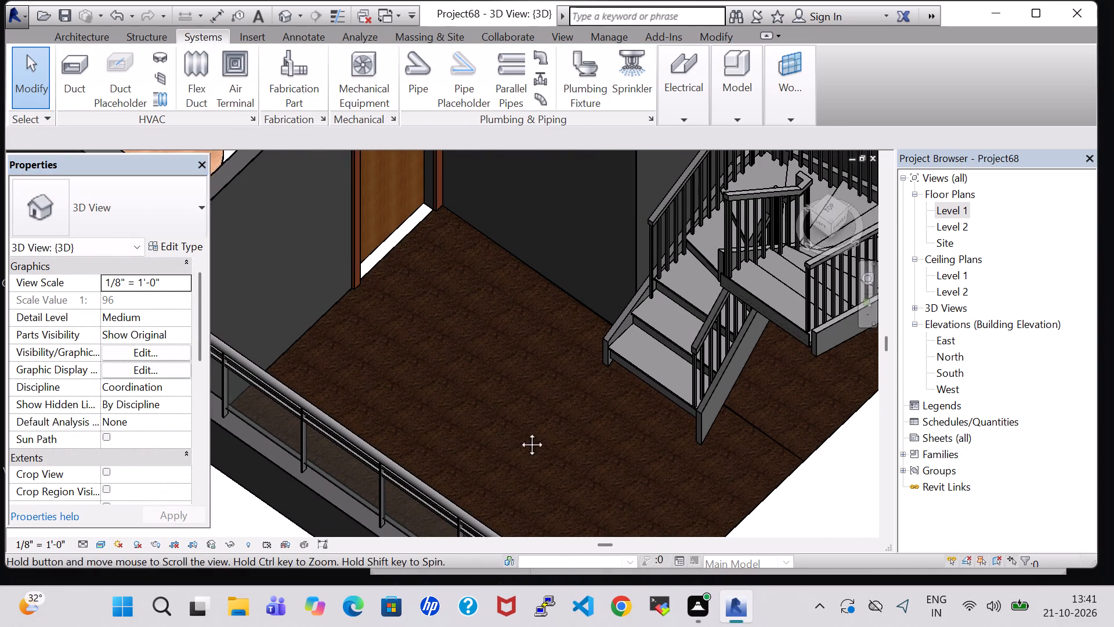
middle_drag(519, 431, 511, 431)
middle_drag(513, 397, 535, 407)
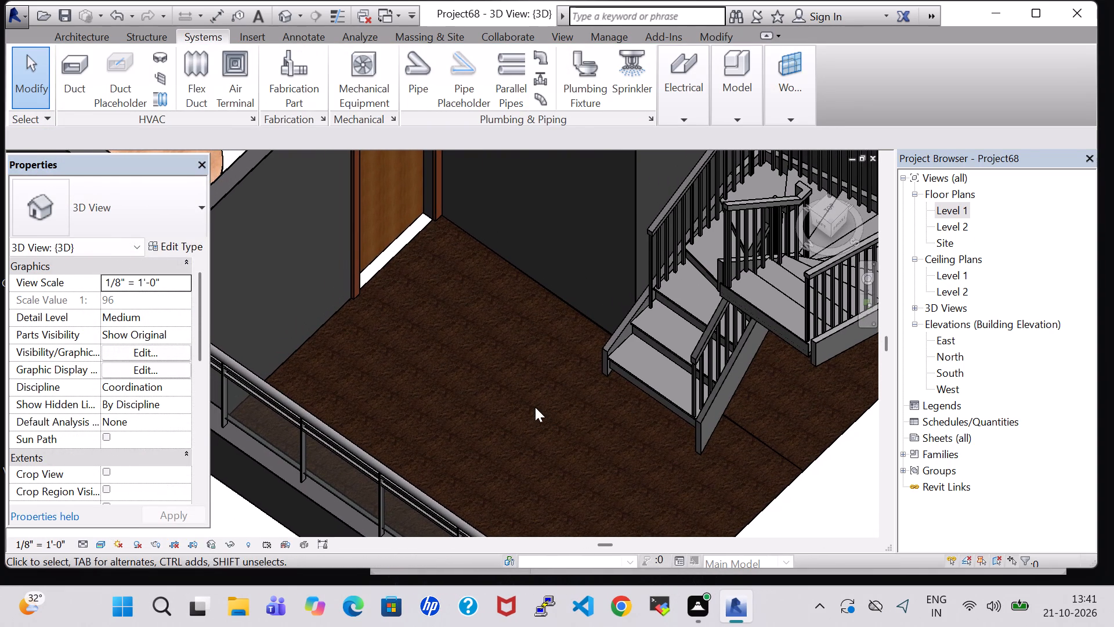
double_click(943, 213)
scroll(535, 382, down, 6)
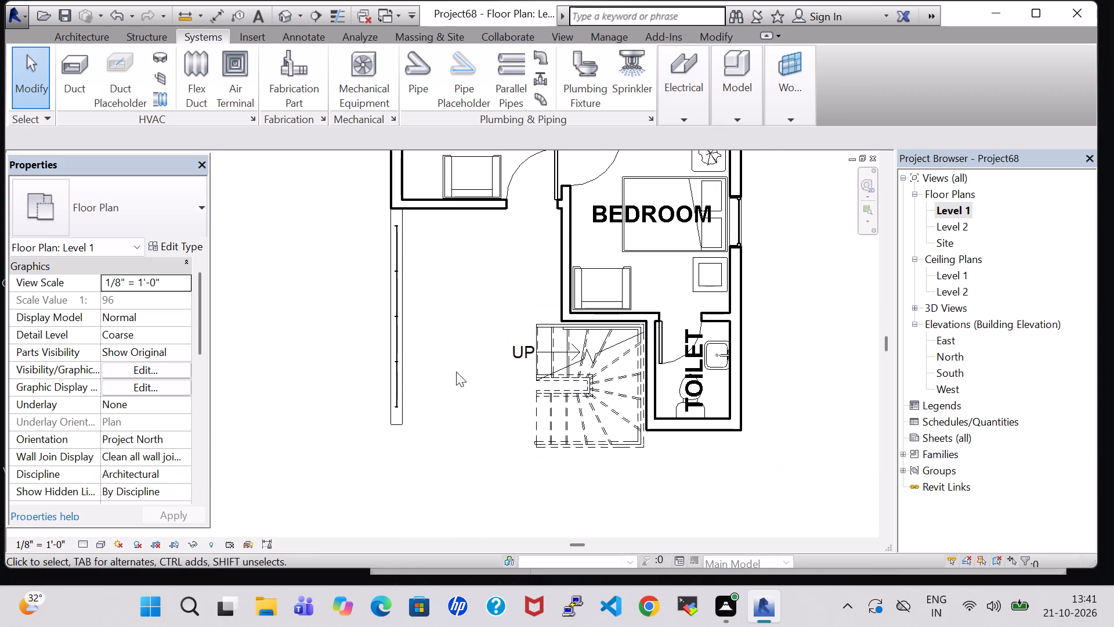
scroll(450, 351, down, 4)
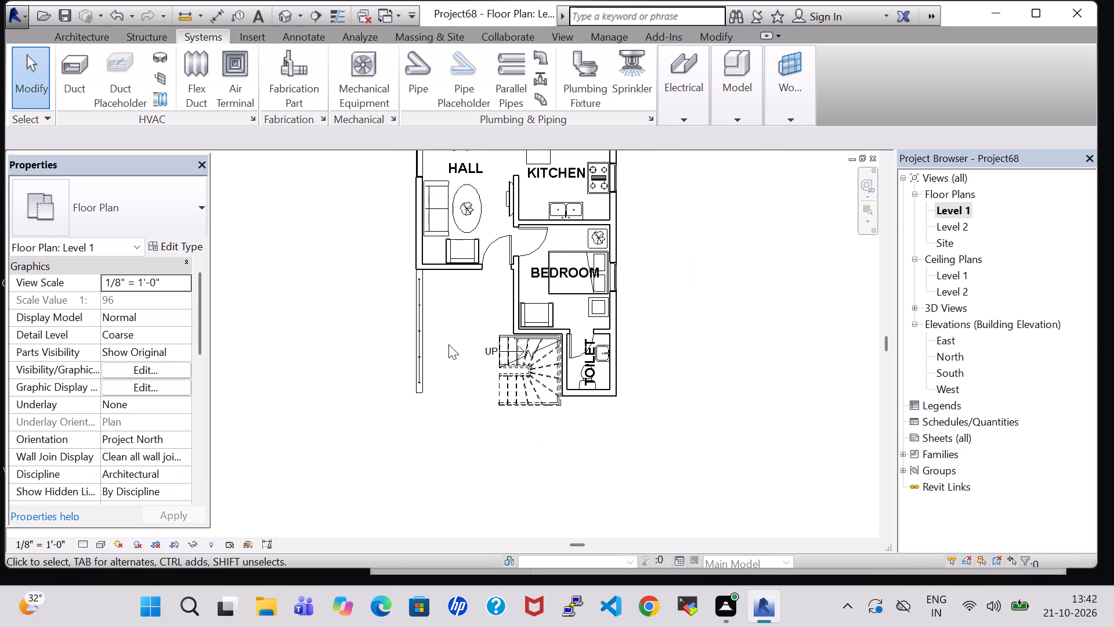
click(71, 34)
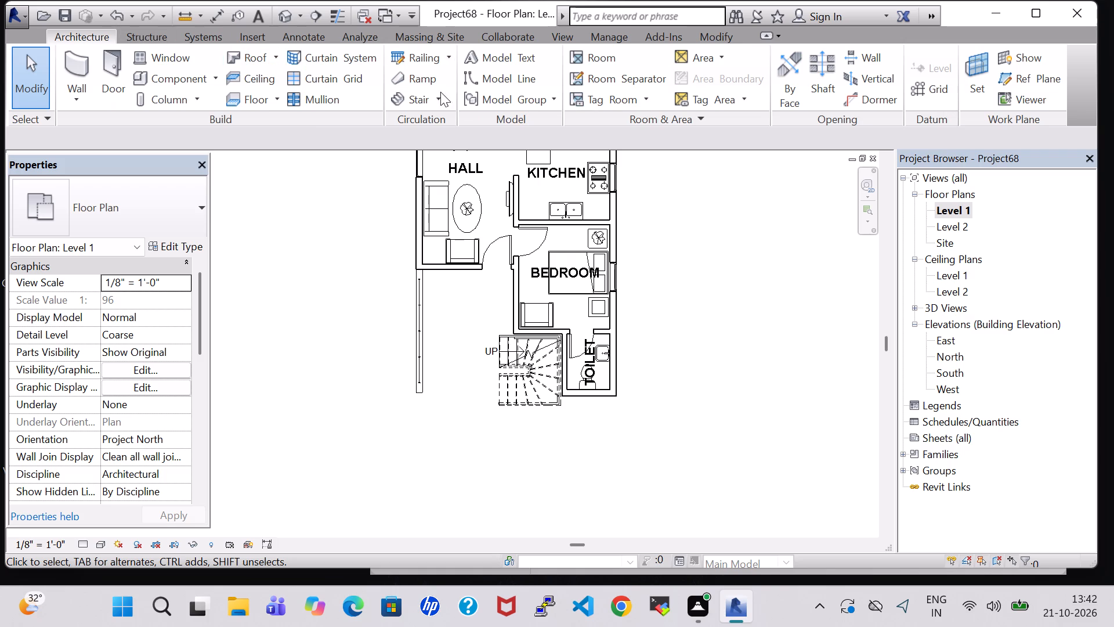
click(172, 73)
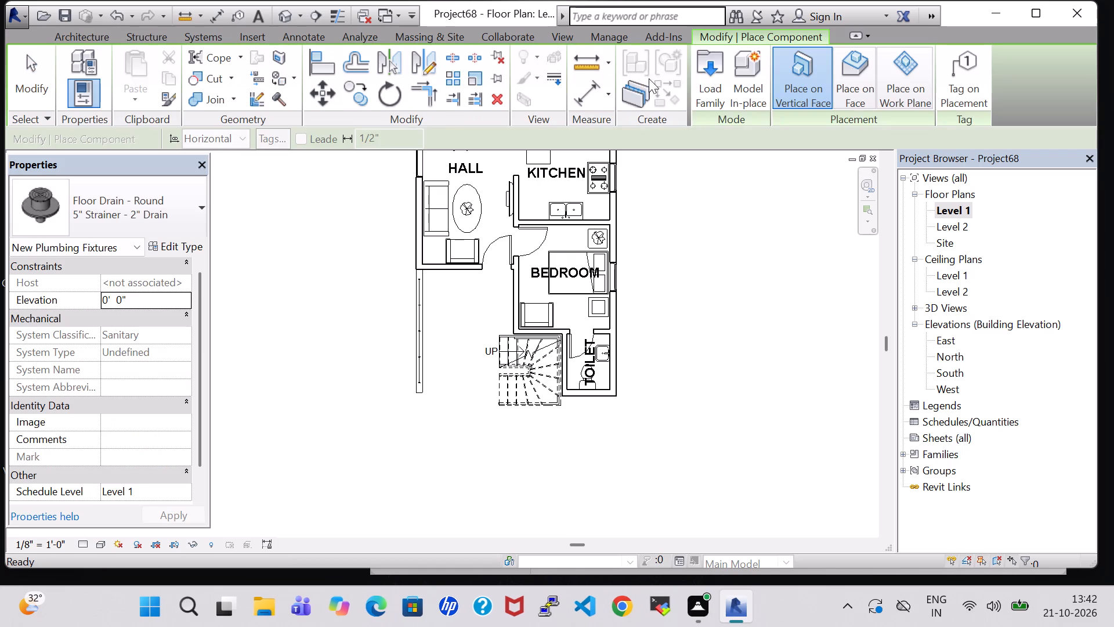
click(696, 80)
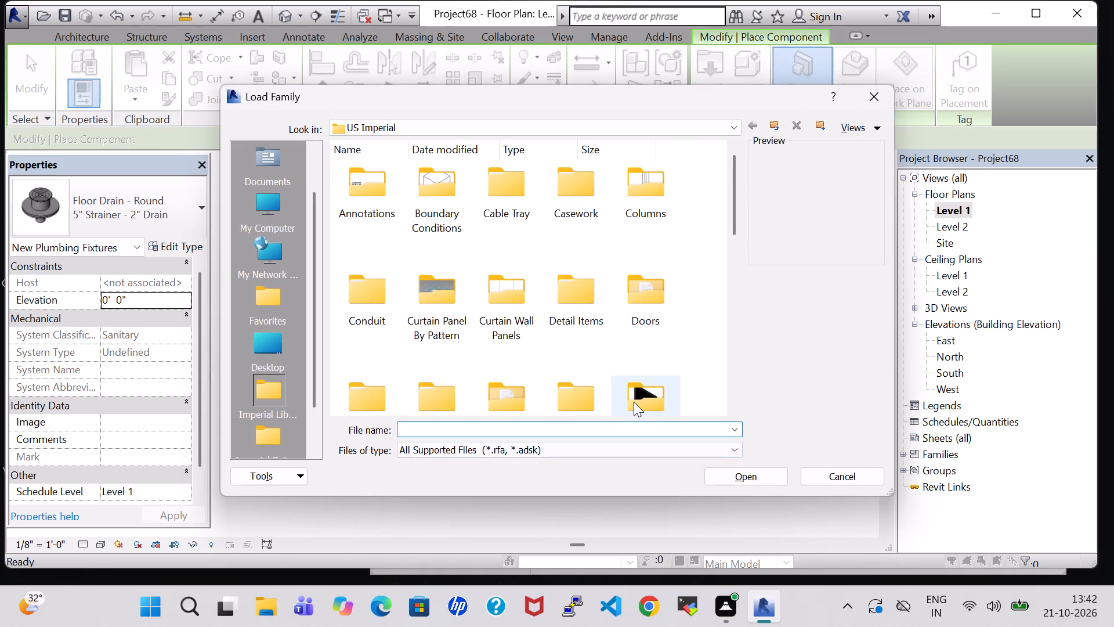
double_click(504, 389)
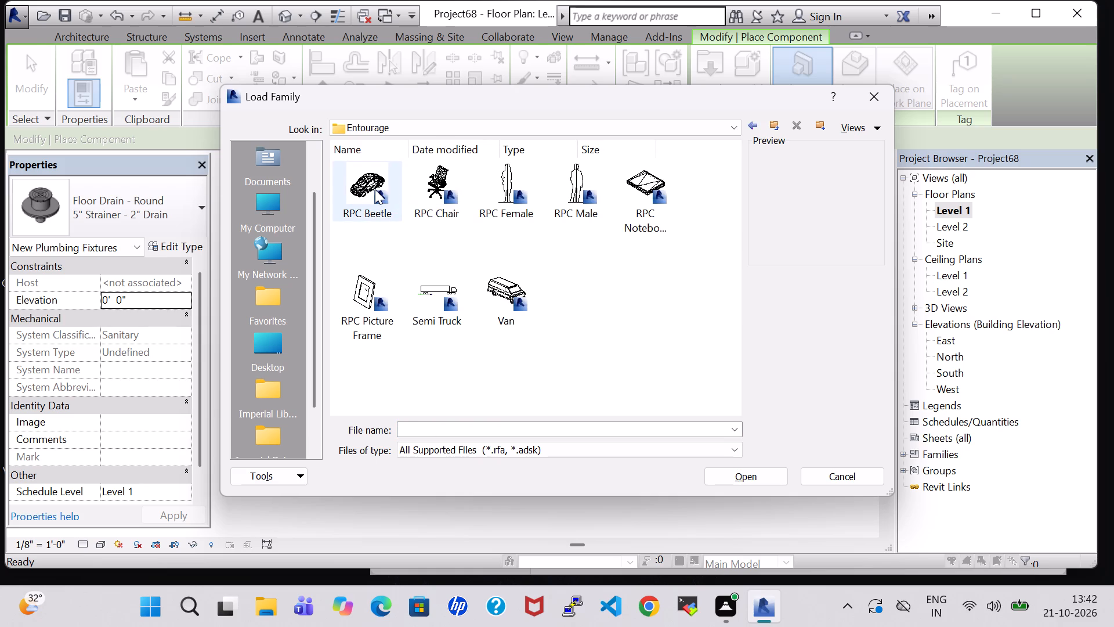
click(375, 189)
click(761, 484)
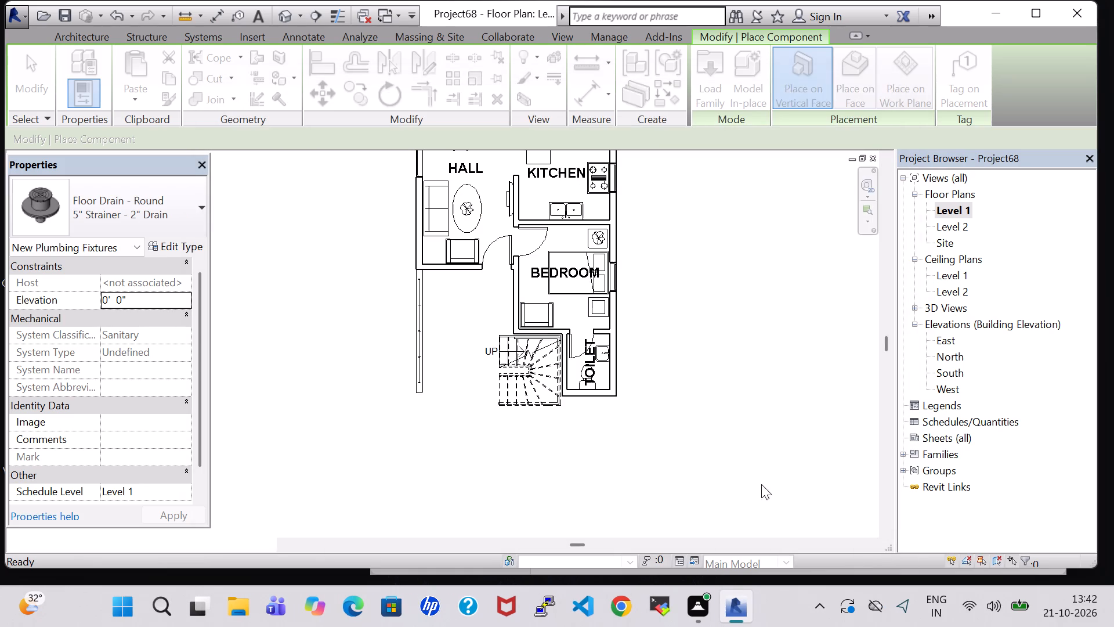
Place the RPC Beetle between the railing wall and the stair, facing the hall, centred about 6'-5" from the bedroom wall.
scroll(455, 395, up, 4)
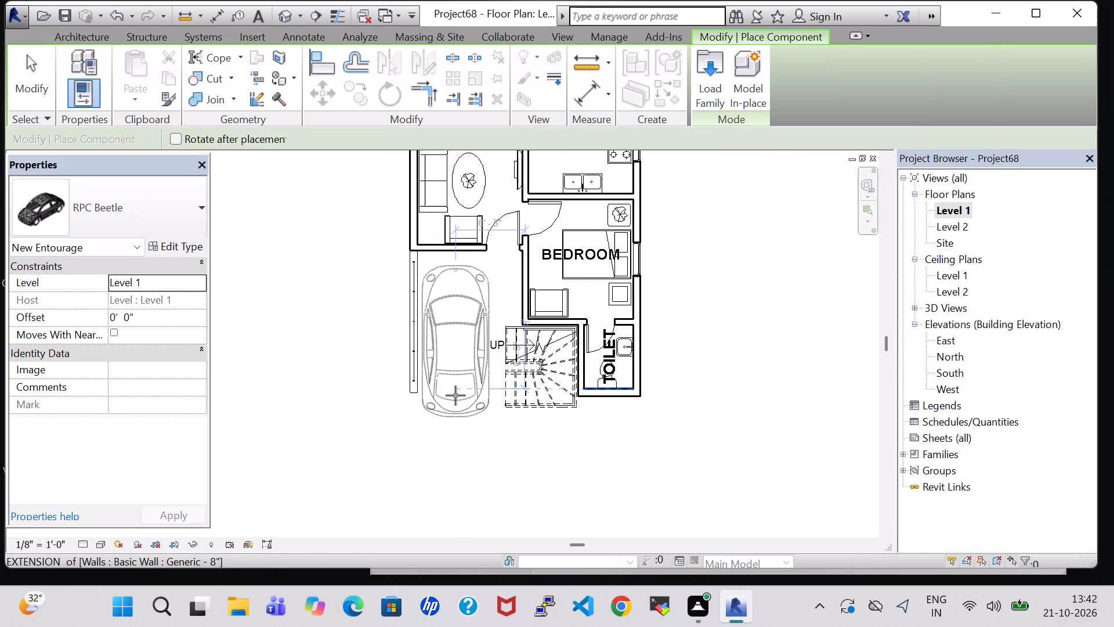
scroll(455, 395, up, 2)
middle_drag(454, 383, 466, 506)
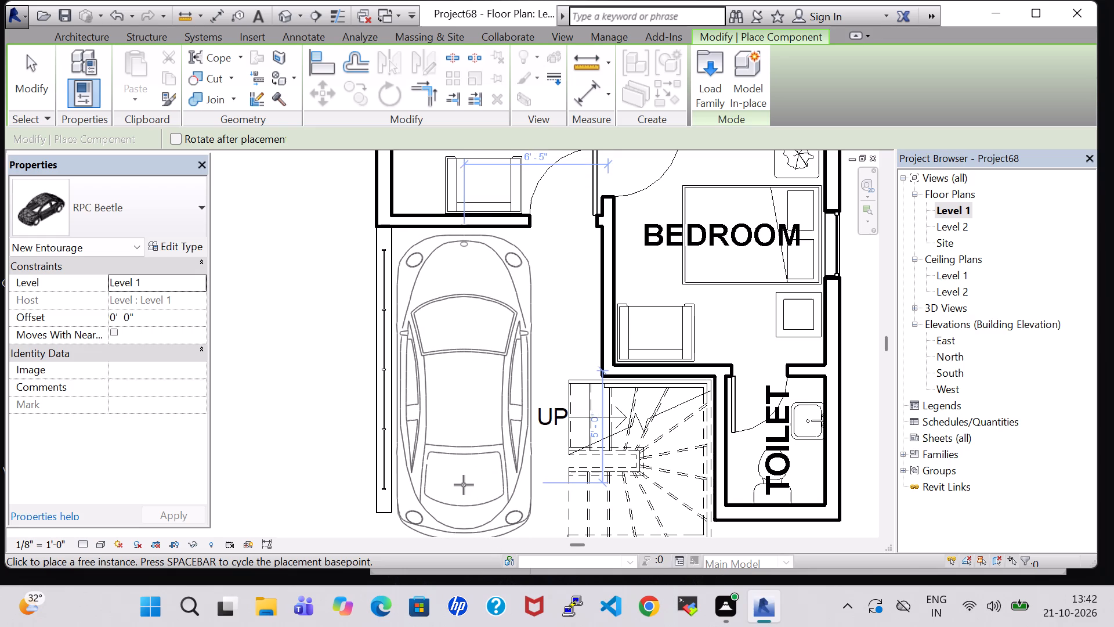
click(464, 485)
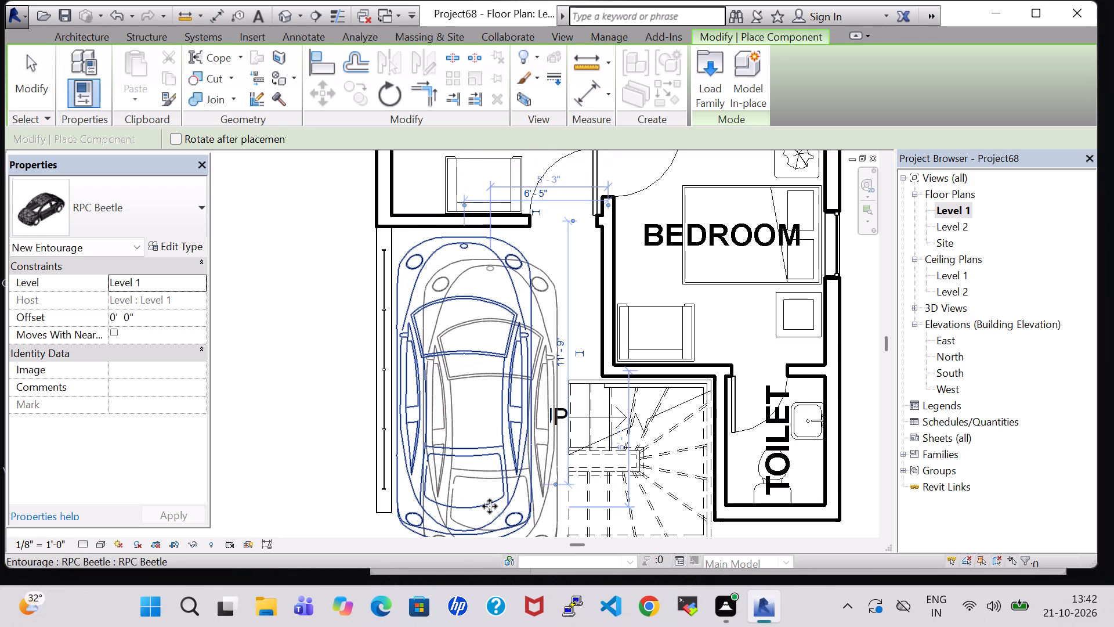
key(Escape)
key(Escape)
scroll(490, 506, down, 5)
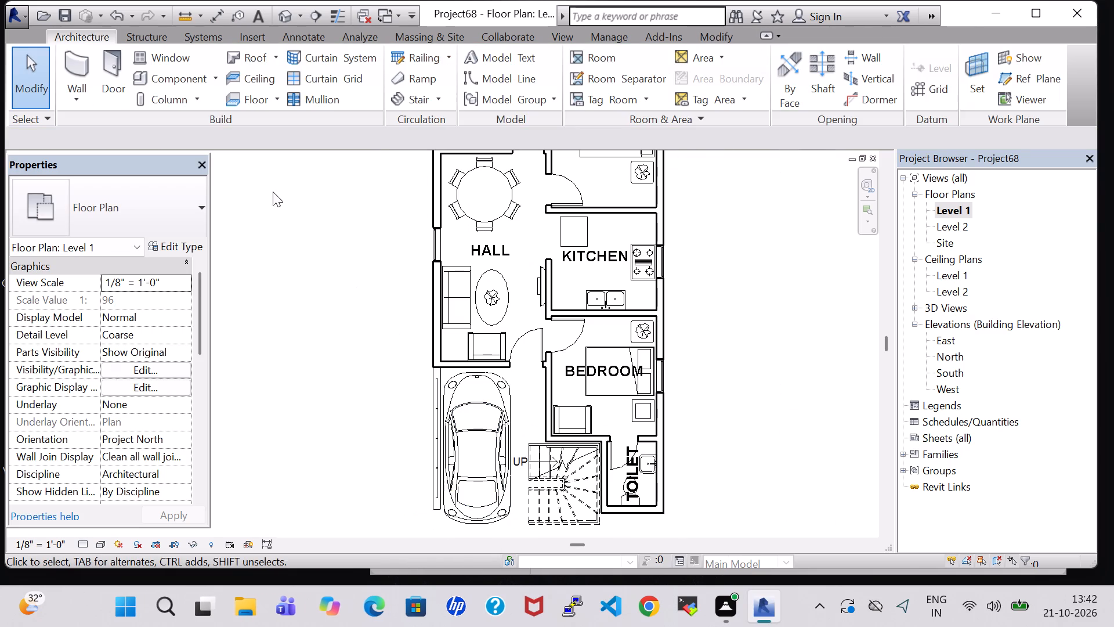
Examine the parked car, stair and open front area in 3D from the front and from several angles.
click(280, 10)
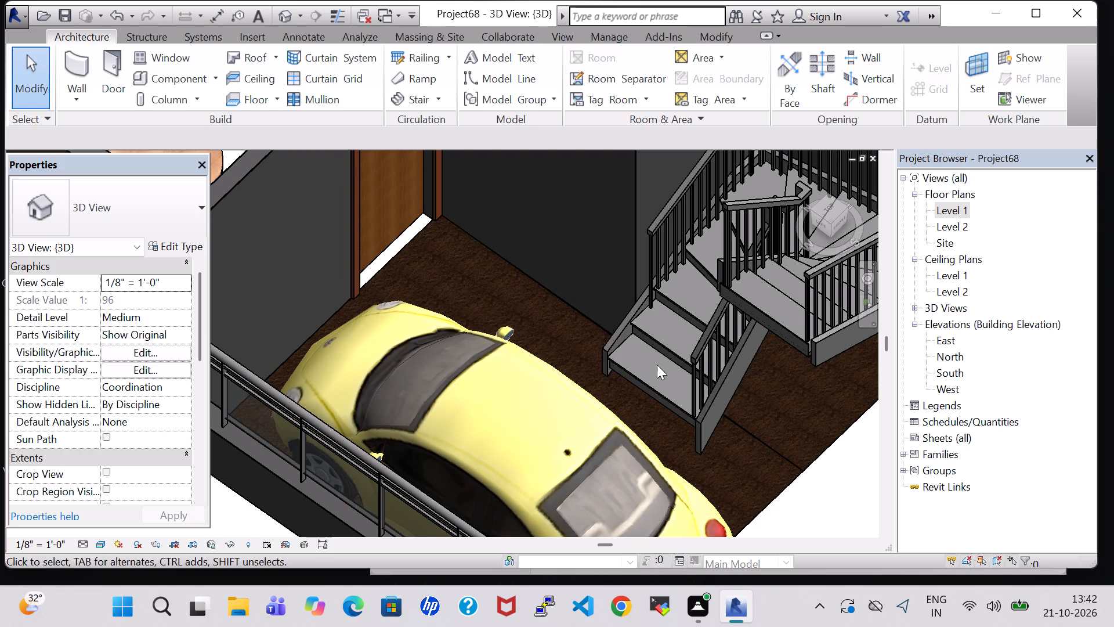
shift+middle_drag(768, 484, 760, 482)
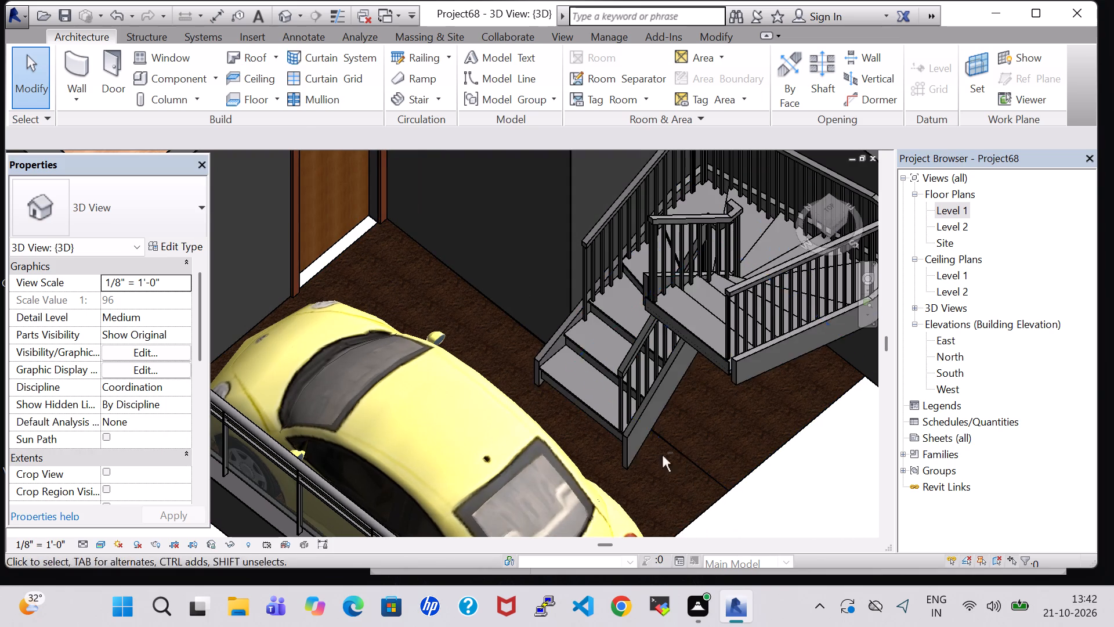
shift+middle_drag(793, 522, 589, 445)
middle_drag(300, 407, 522, 409)
middle_click(555, 410)
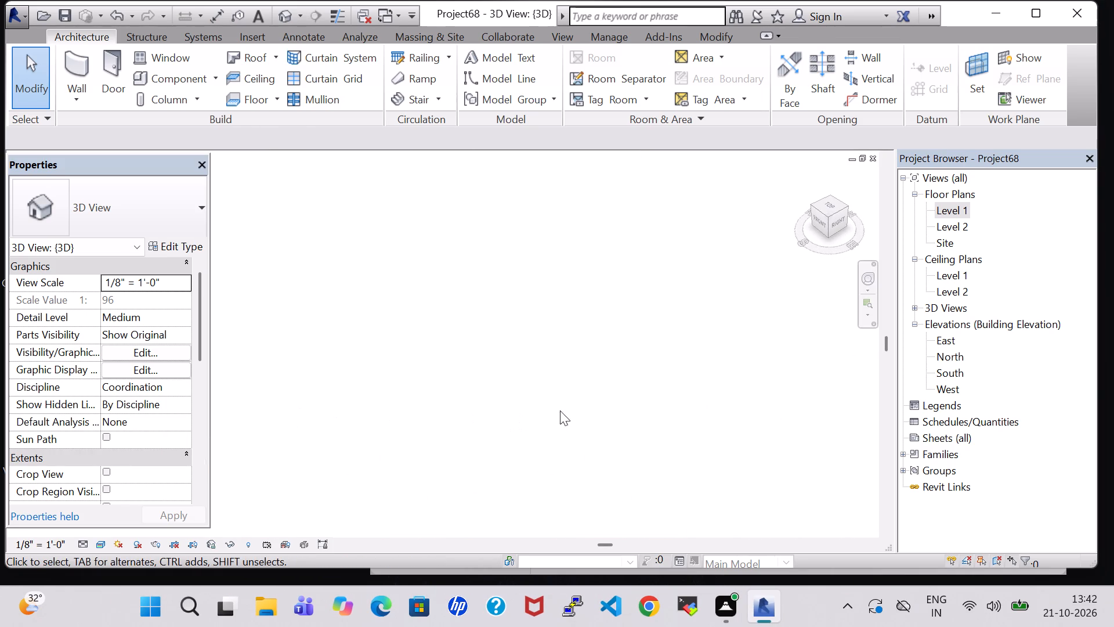
click(800, 238)
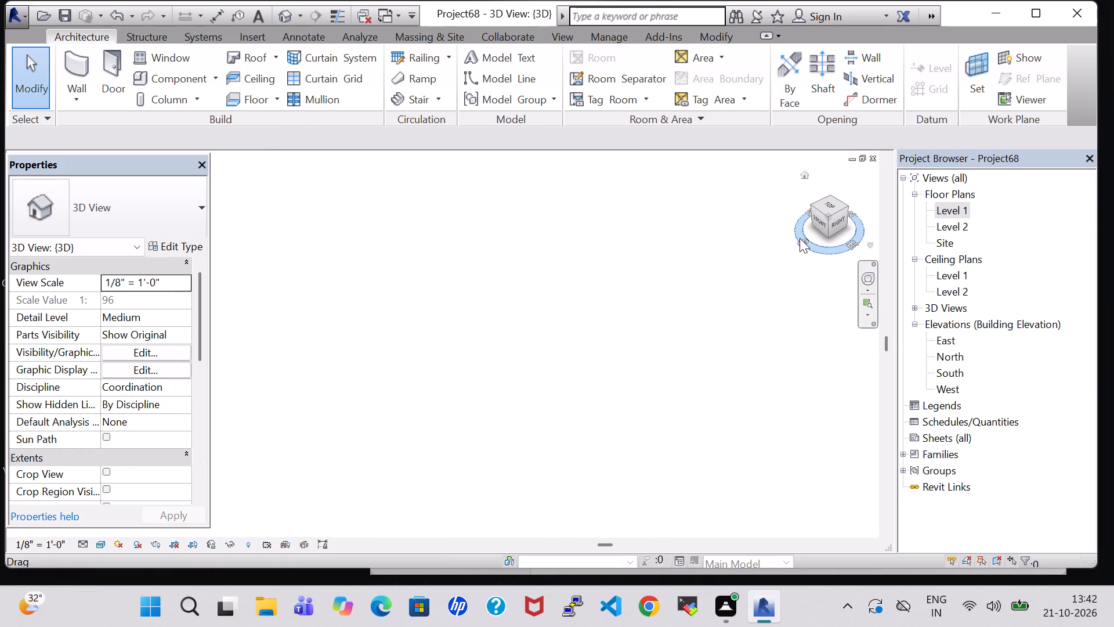
click(804, 240)
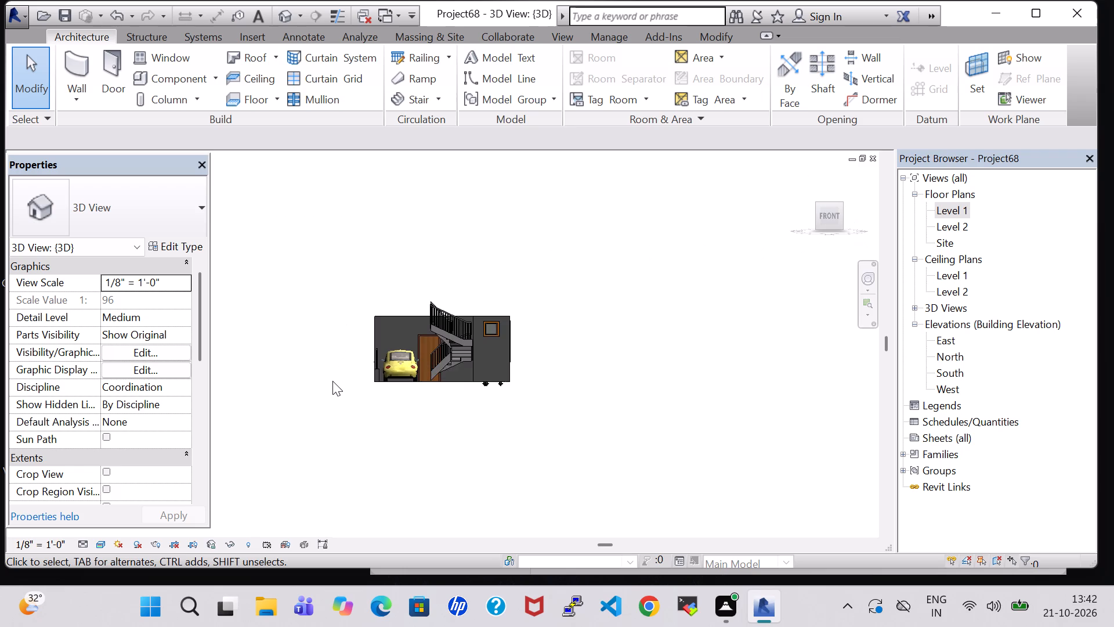
scroll(332, 381, up, 8)
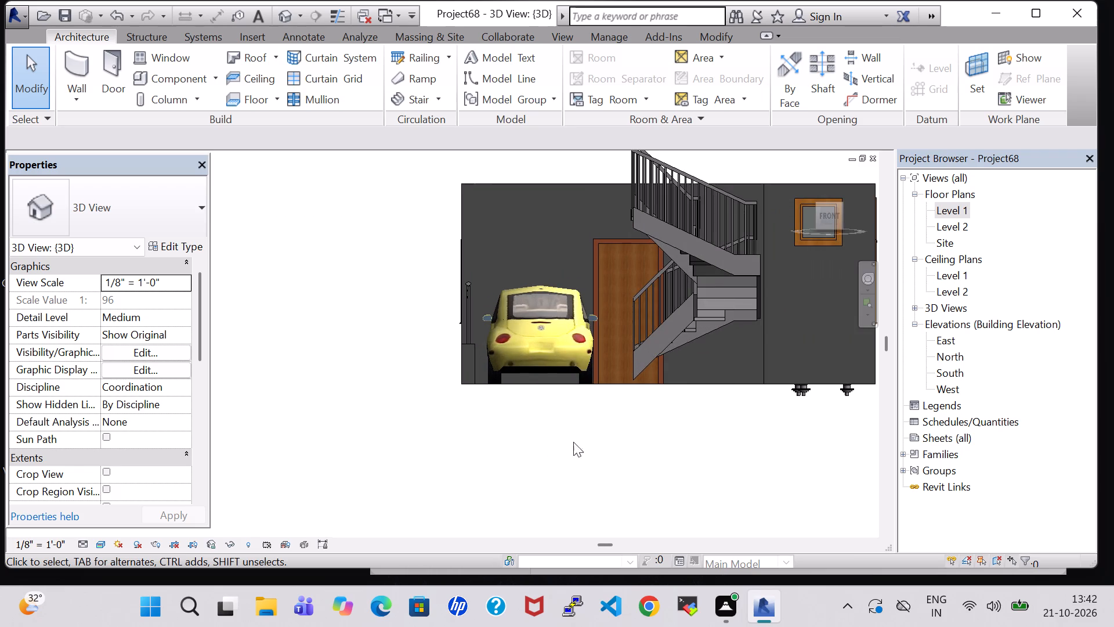
shift+middle_drag(585, 416, 569, 464)
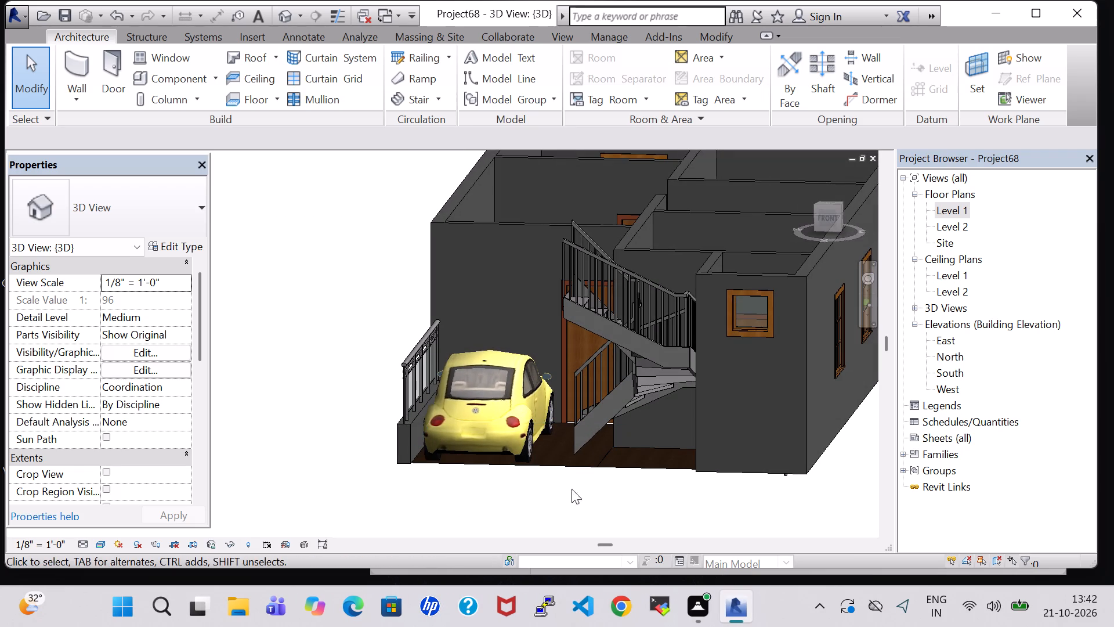
middle_drag(688, 490, 700, 428)
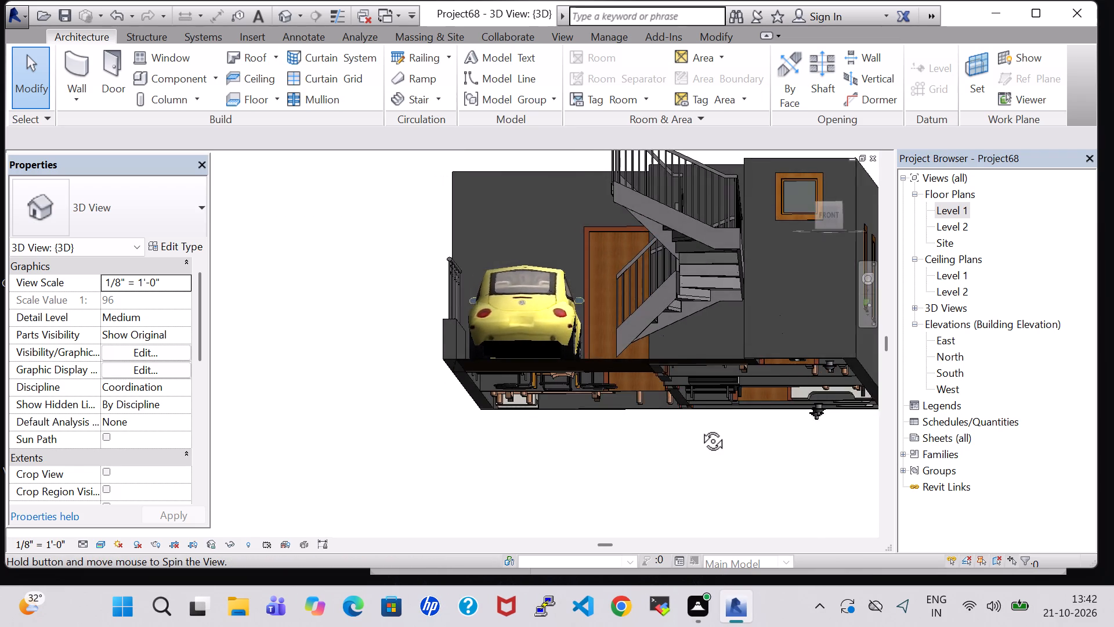
middle_drag(700, 428, 697, 455)
scroll(660, 439, up, 1)
shift+middle_drag(660, 439, 664, 509)
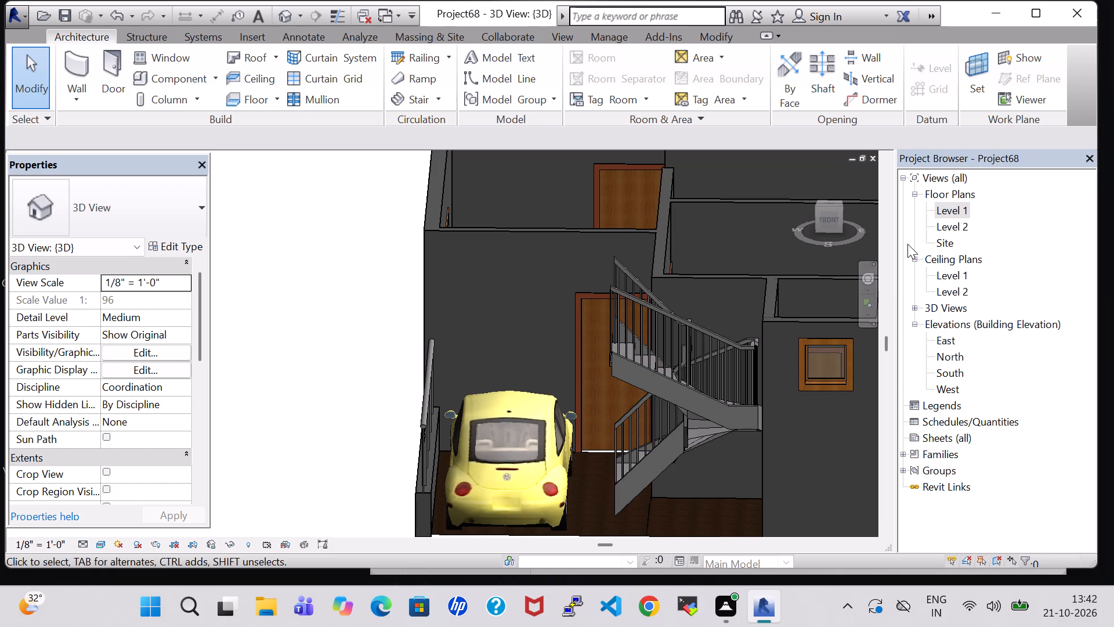
In the Level 1 plan, nudge the toilet door east along its wall, to about 2'-5" from the wall beside the stair.
double_click(959, 203)
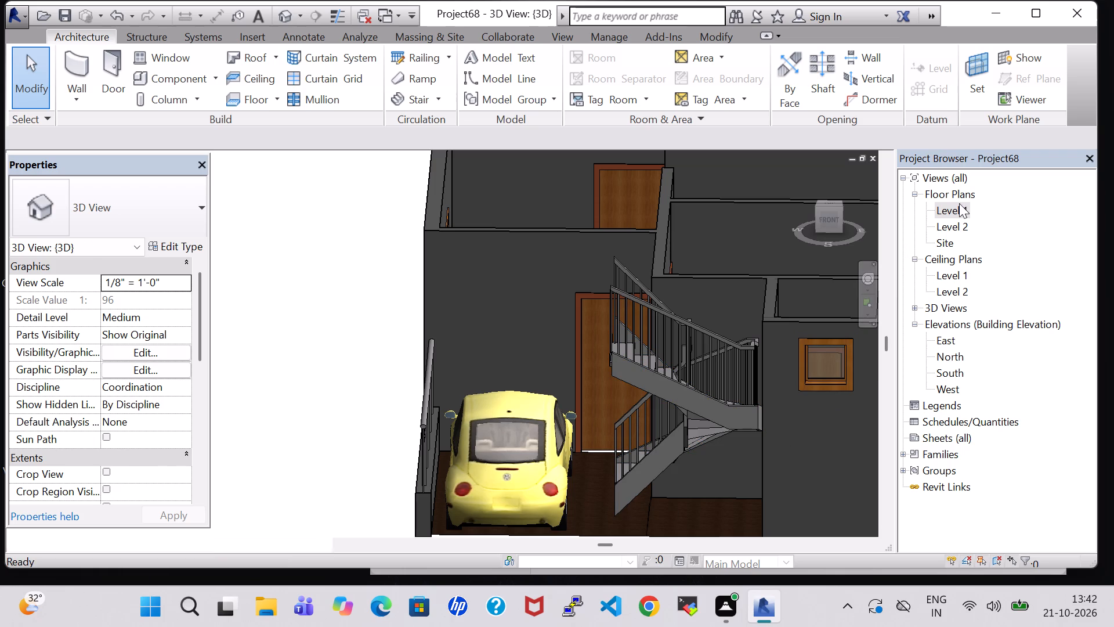
scroll(616, 401, down, 1)
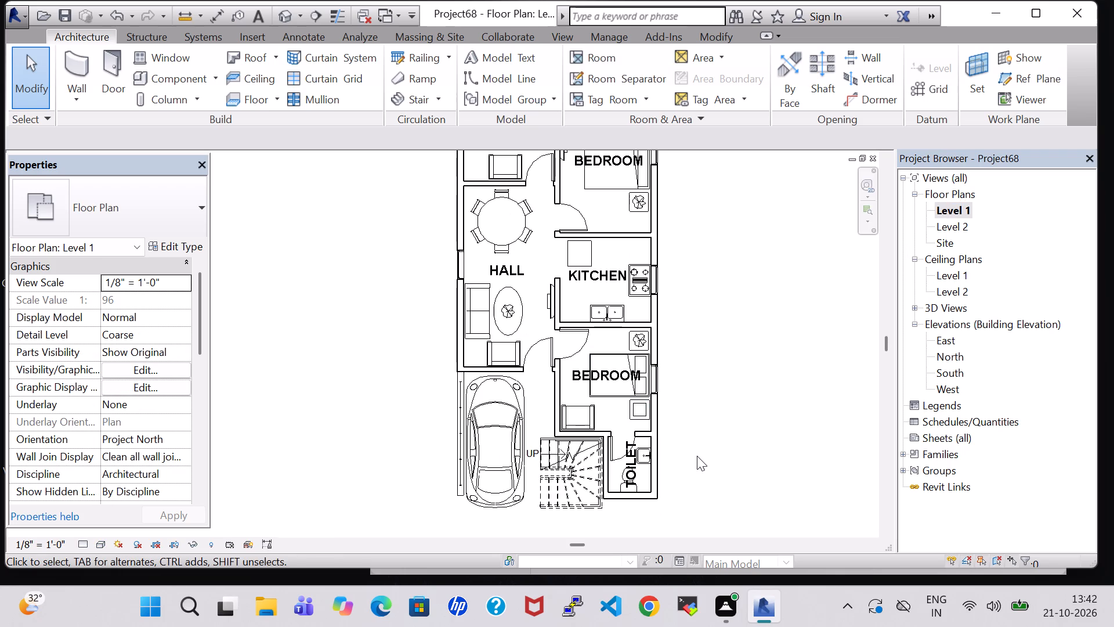
scroll(698, 468, up, 1)
scroll(697, 527, up, 2)
middle_drag(697, 527, 715, 418)
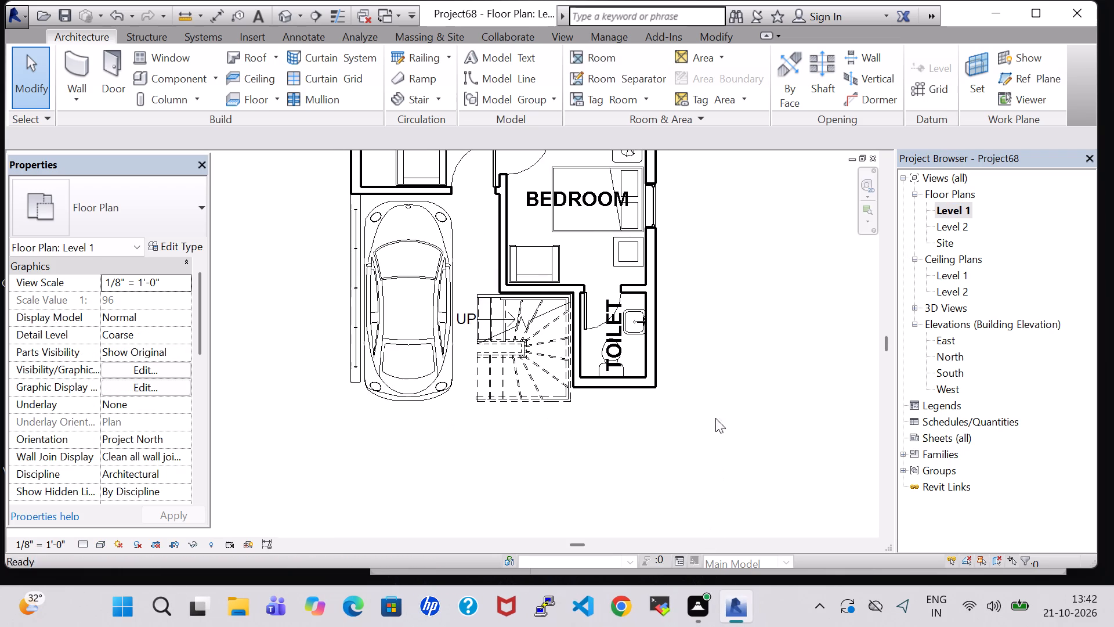
scroll(678, 435, up, 2)
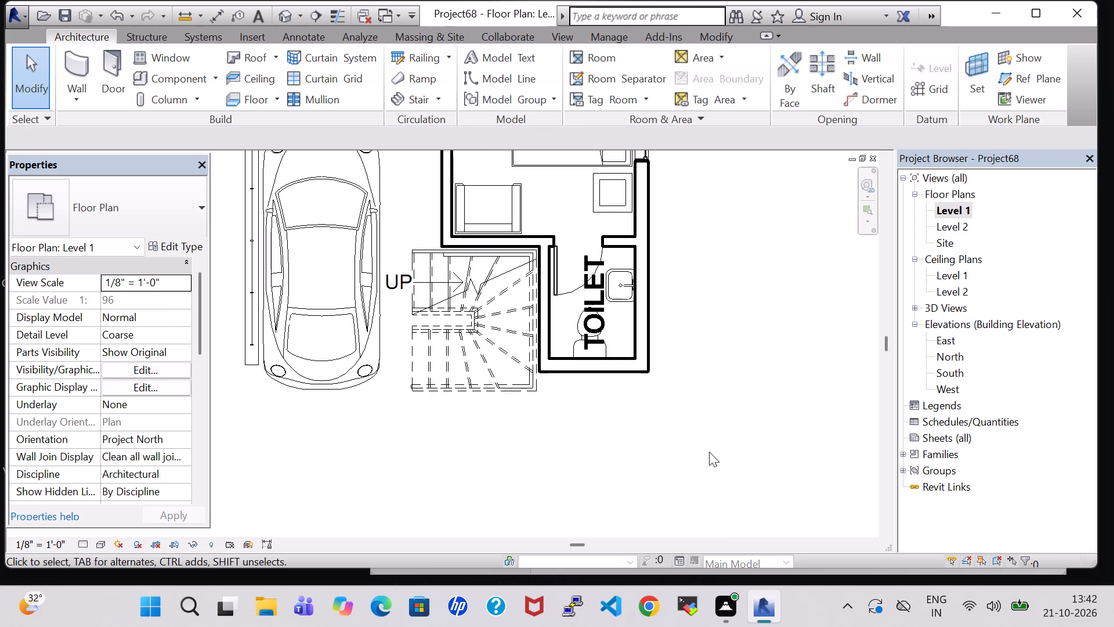
click(570, 294)
key(Right)
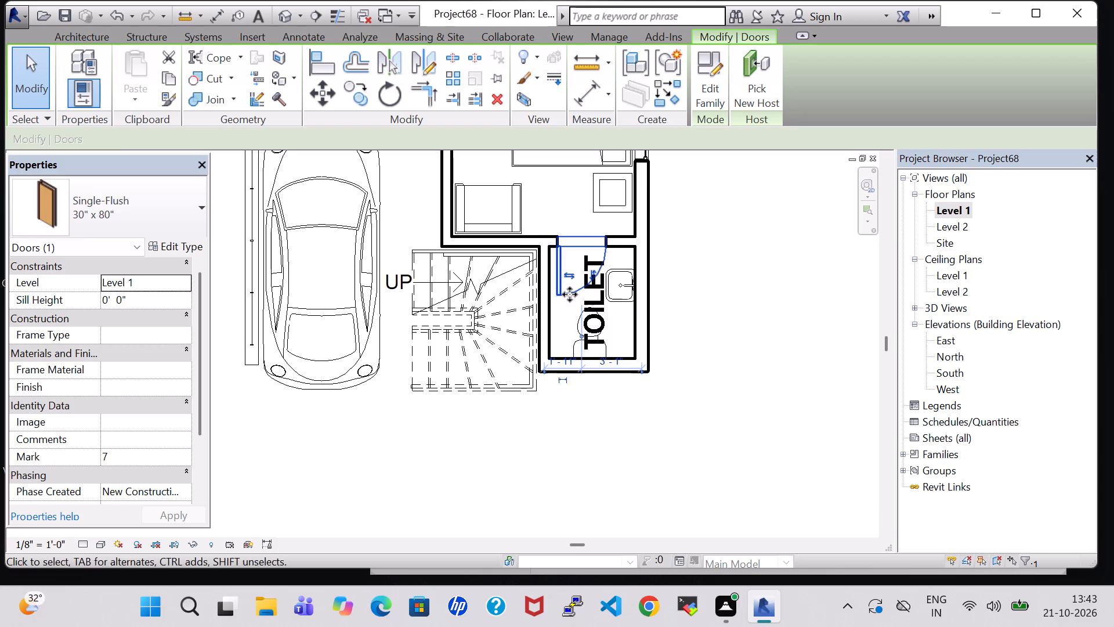
key(Right)
key(Right)
key(Right)
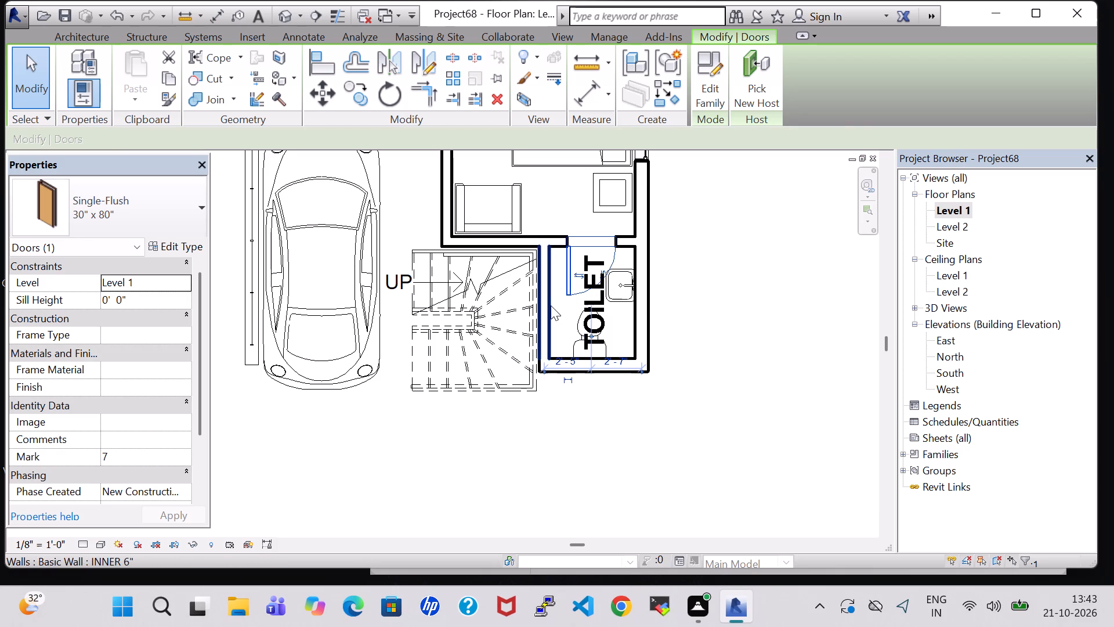
Nudge the INNER 6" wall between the stair and the toilet east, narrowing the toilet up to its door.
click(551, 305)
key(Right)
key(Right)
key(Right)
key(Right)
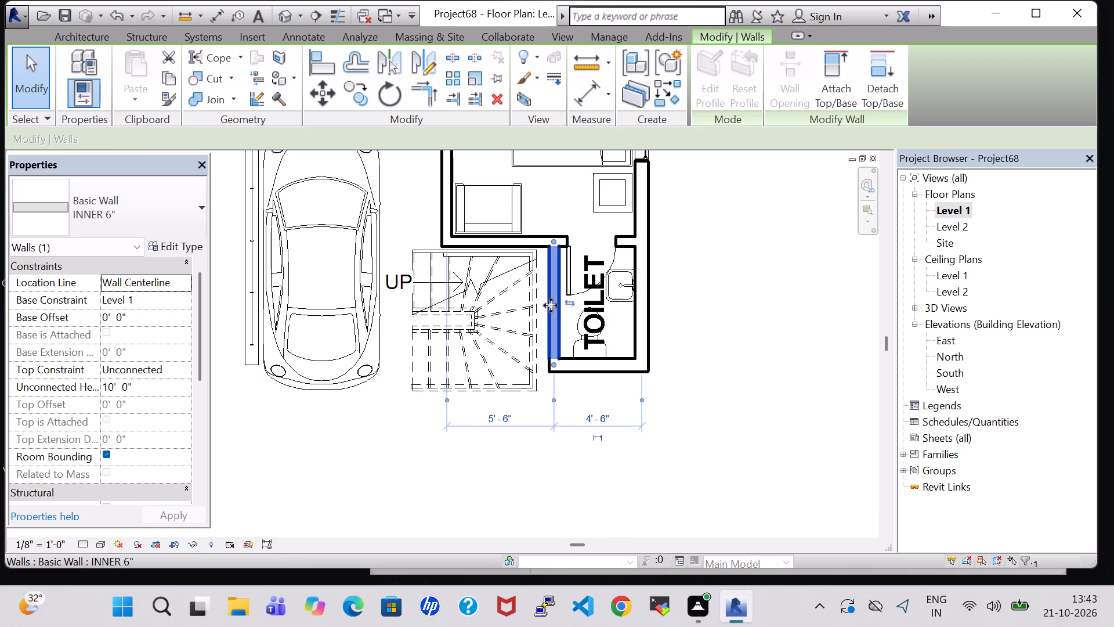
key(Right)
click(813, 316)
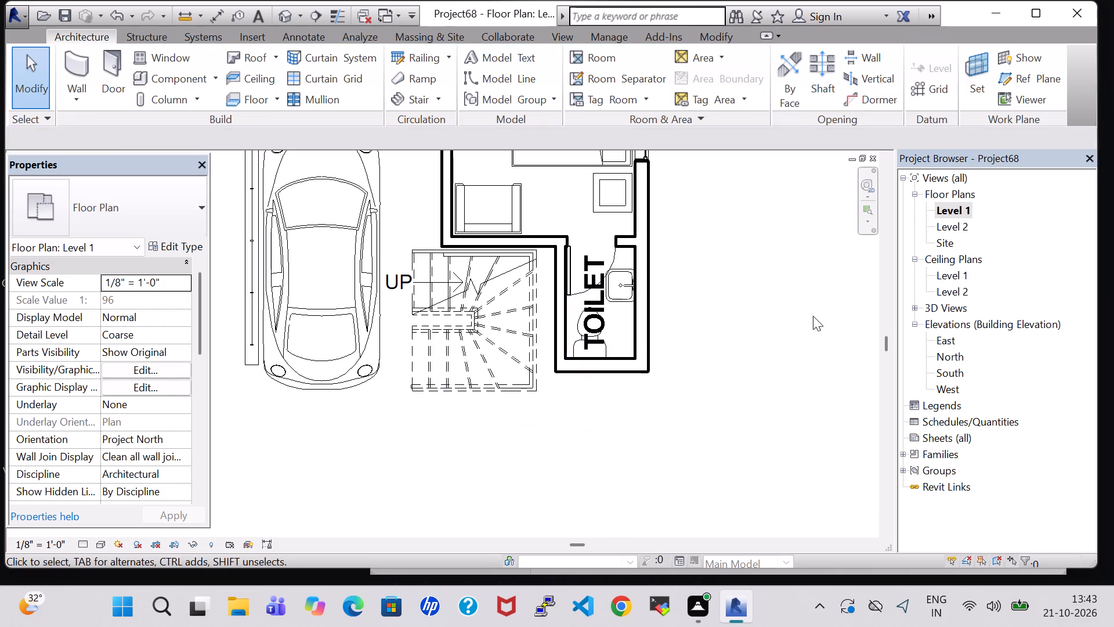
Nudge the winder stair east until its edge meets the relocated toilet wall.
click(505, 327)
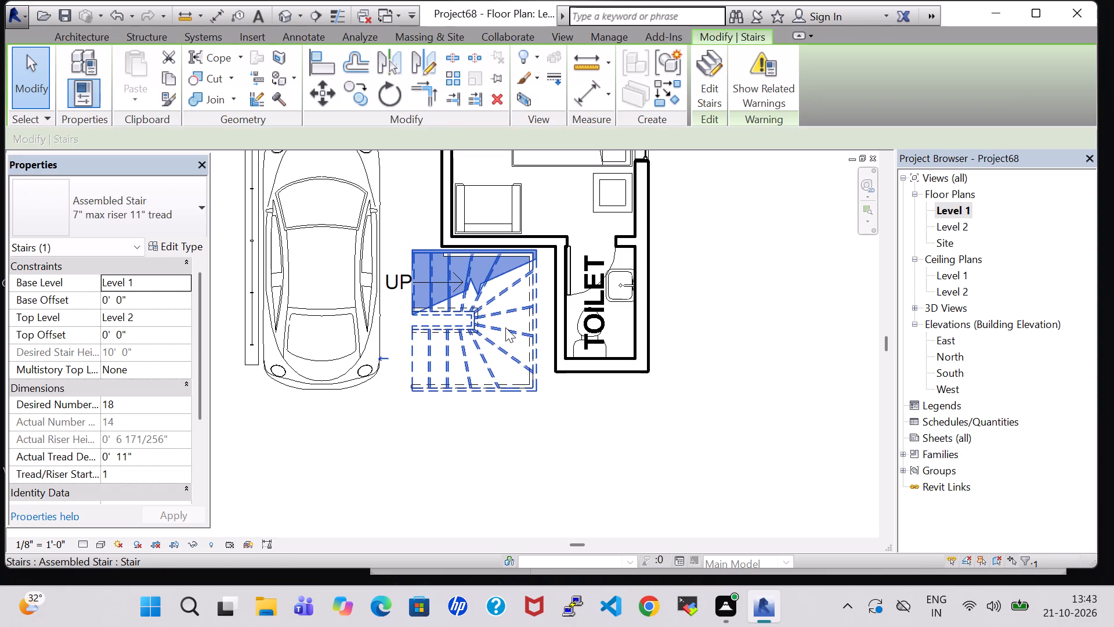
key(Right)
key(Right)
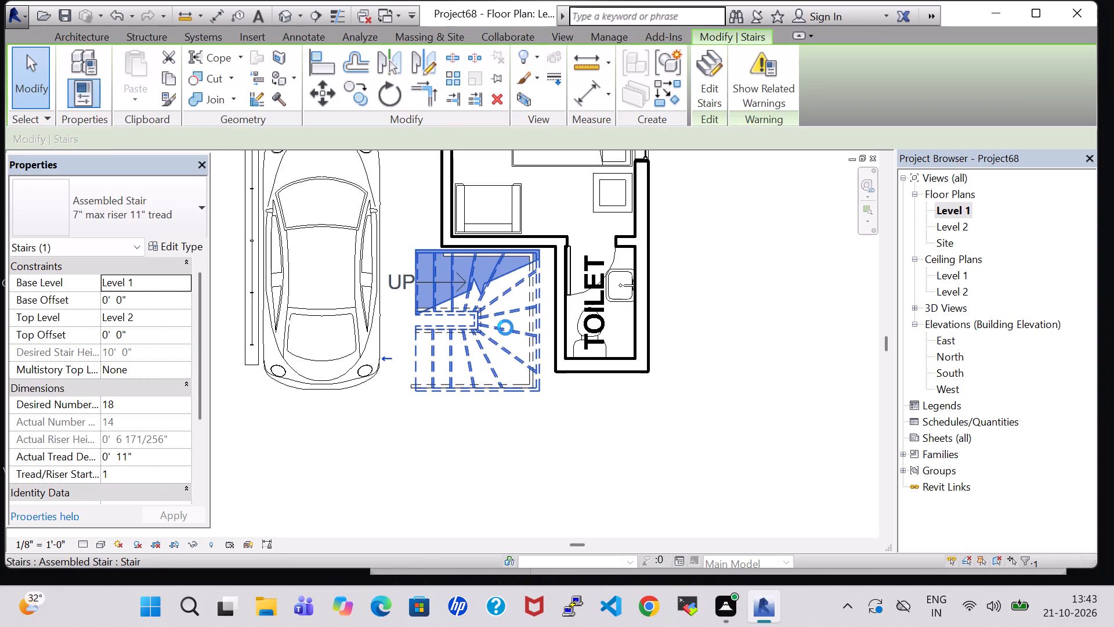
key(Right)
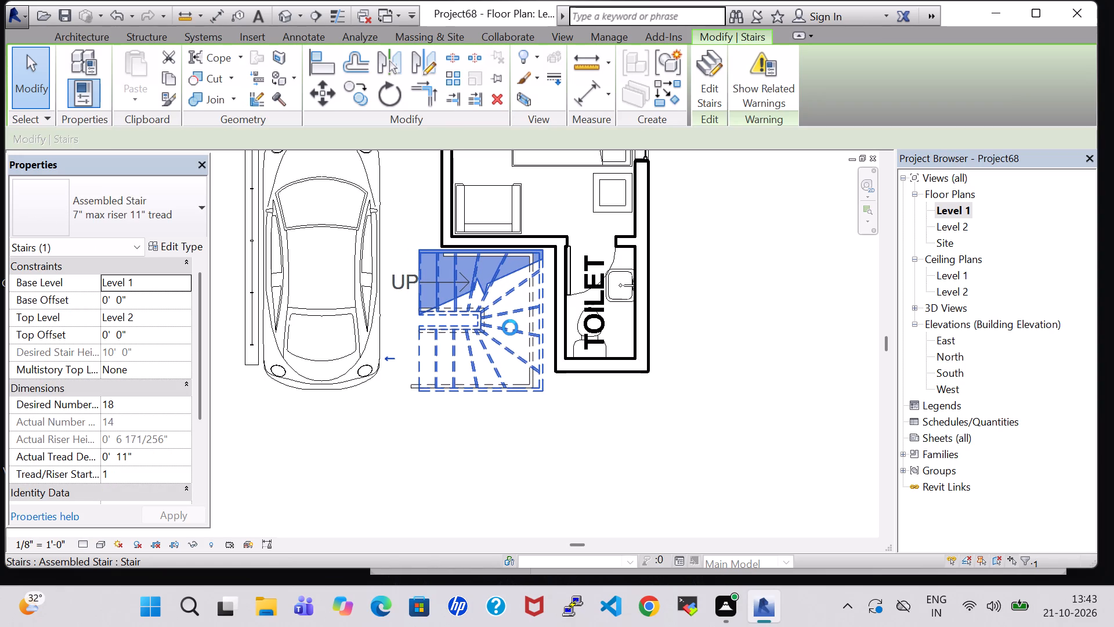
key(Right)
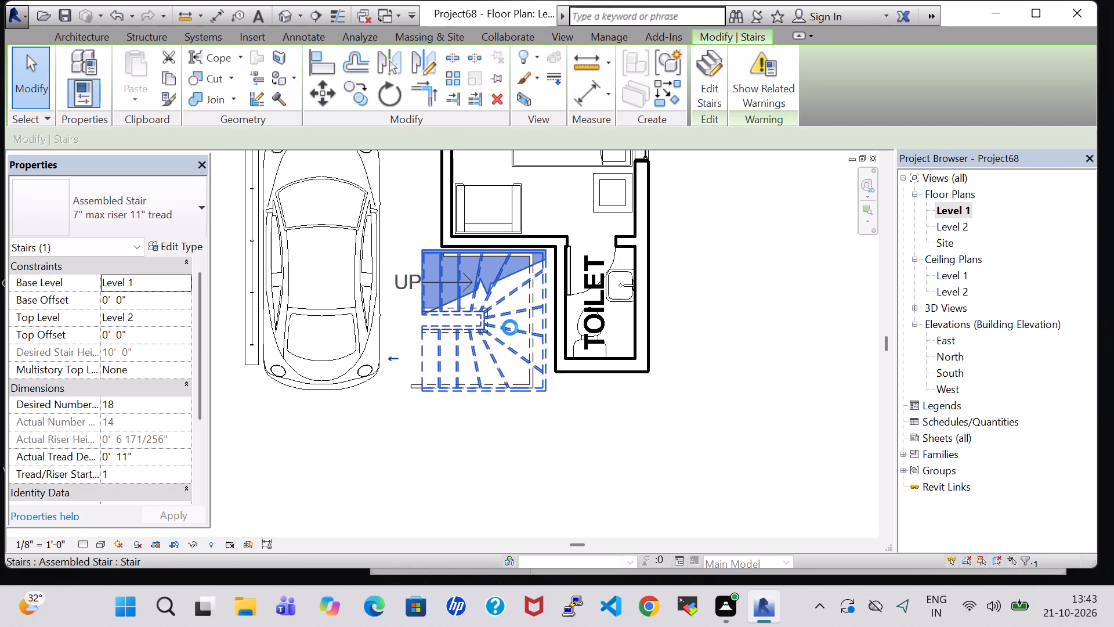
key(Right)
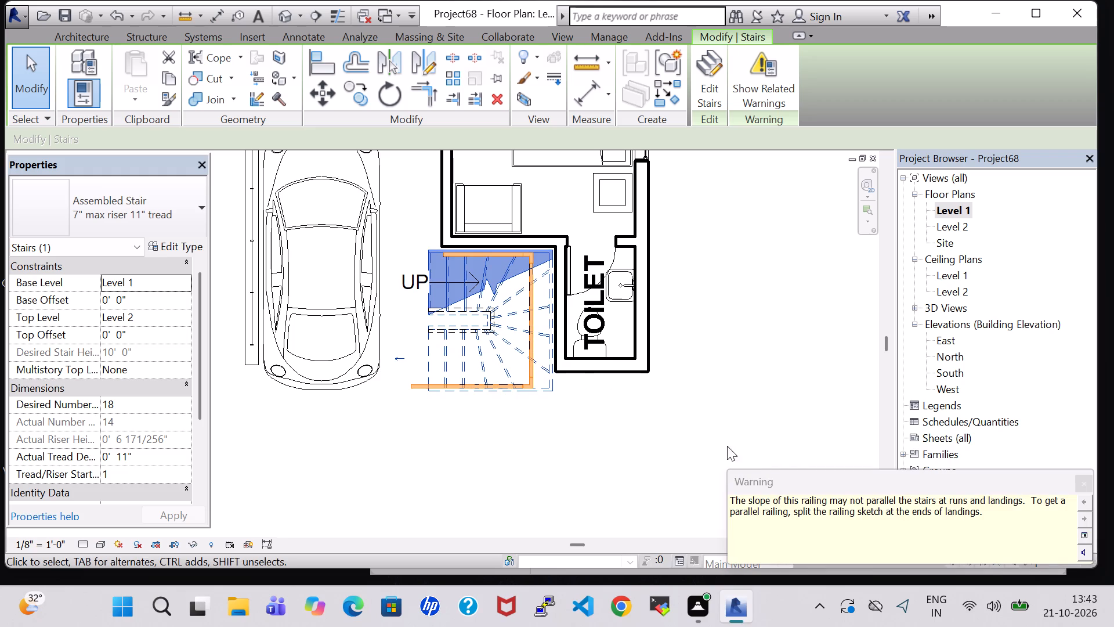
click(1081, 484)
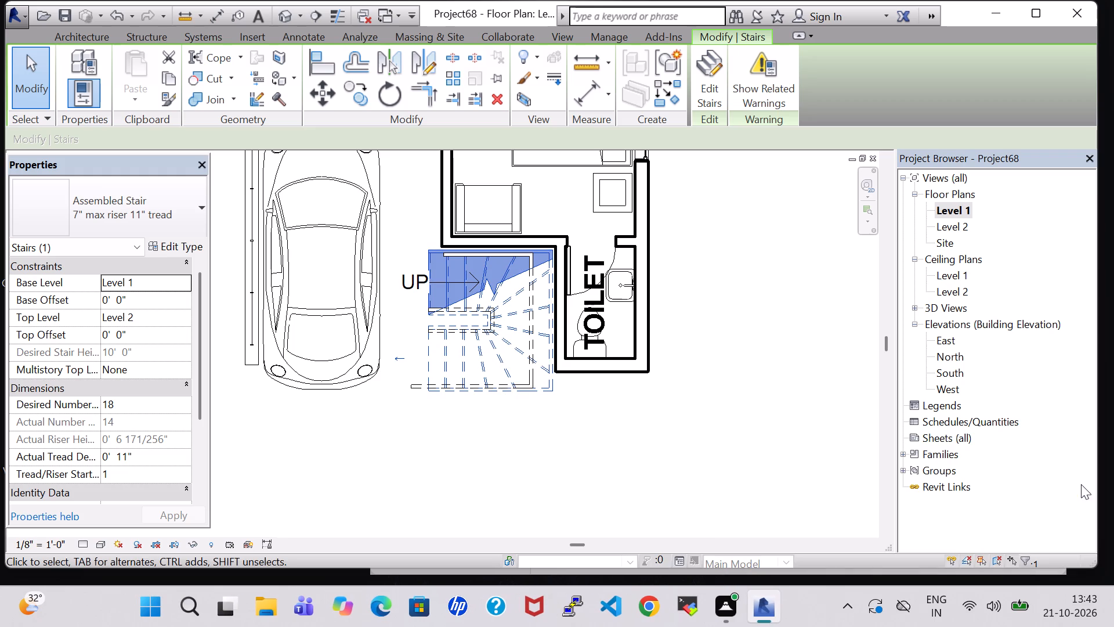
key(Right)
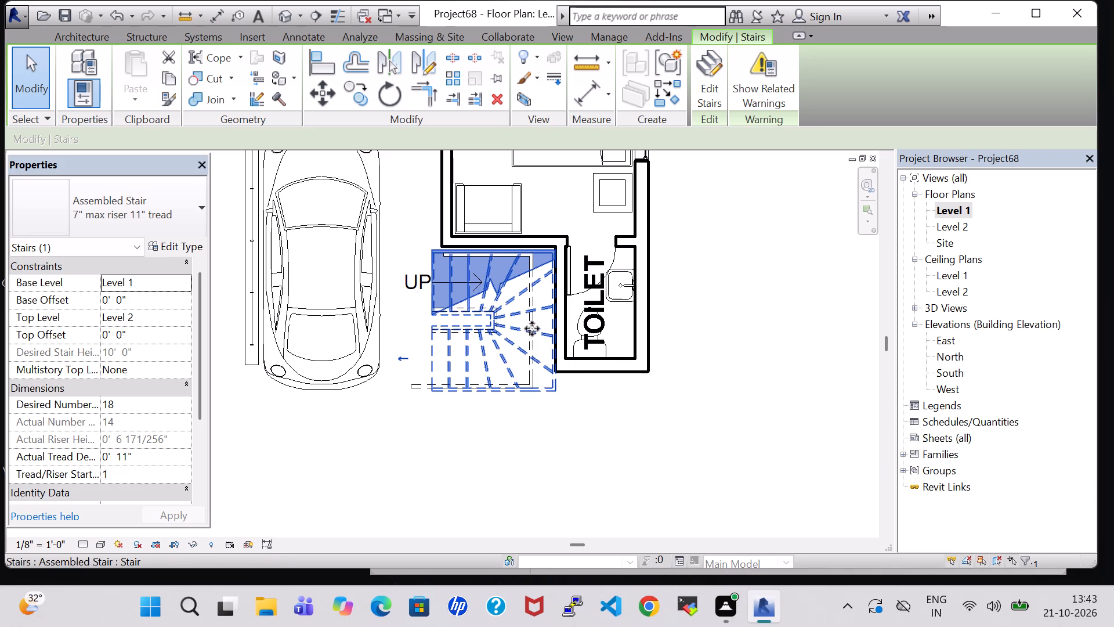
click(574, 435)
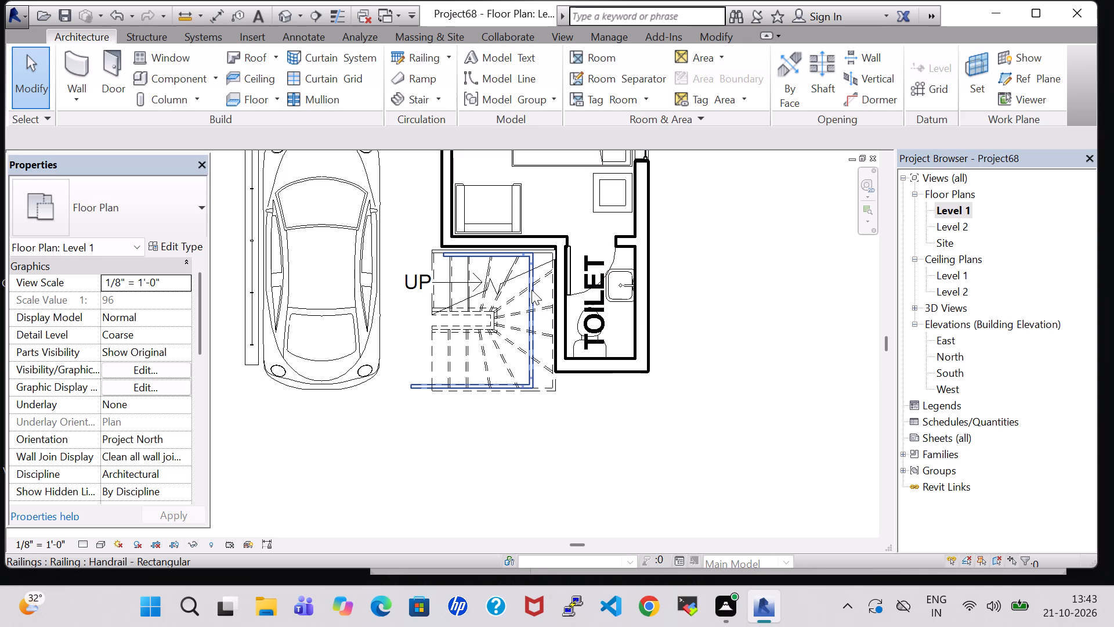
Nudge the stair's outer Handrail - Rectangular railing east until it lines up with the stair edge along the toilet wall.
click(531, 290)
key(Right)
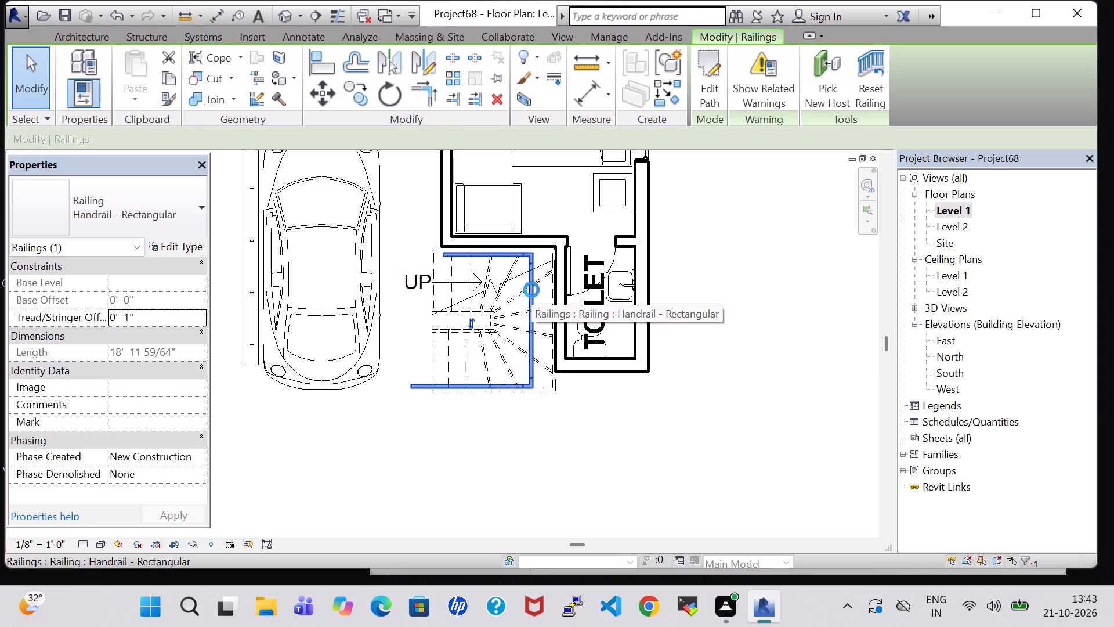
key(Right)
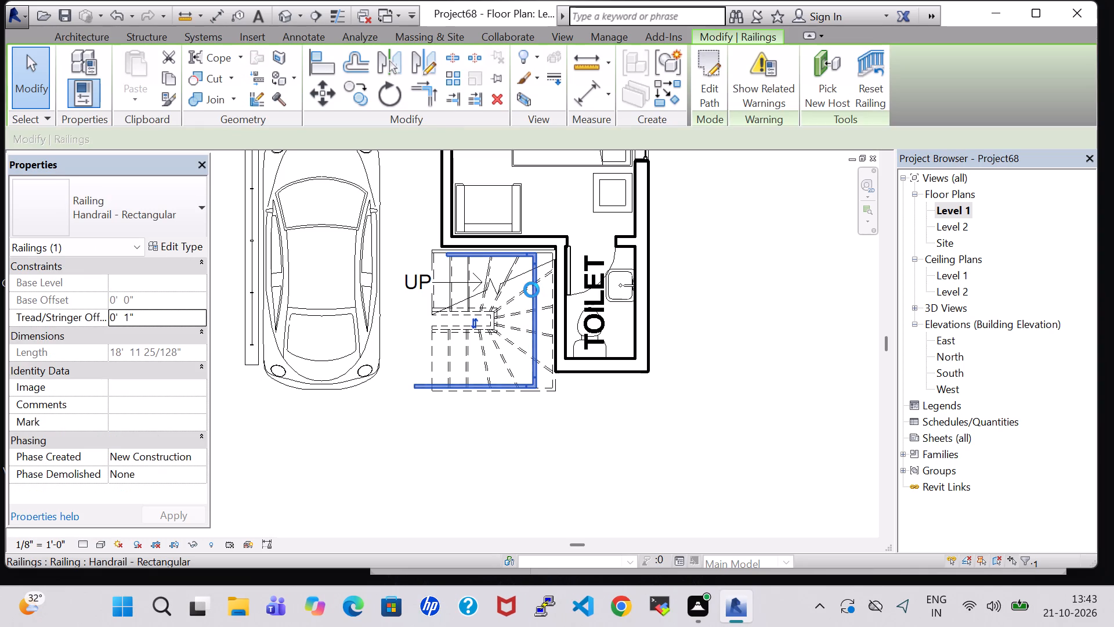
key(Right)
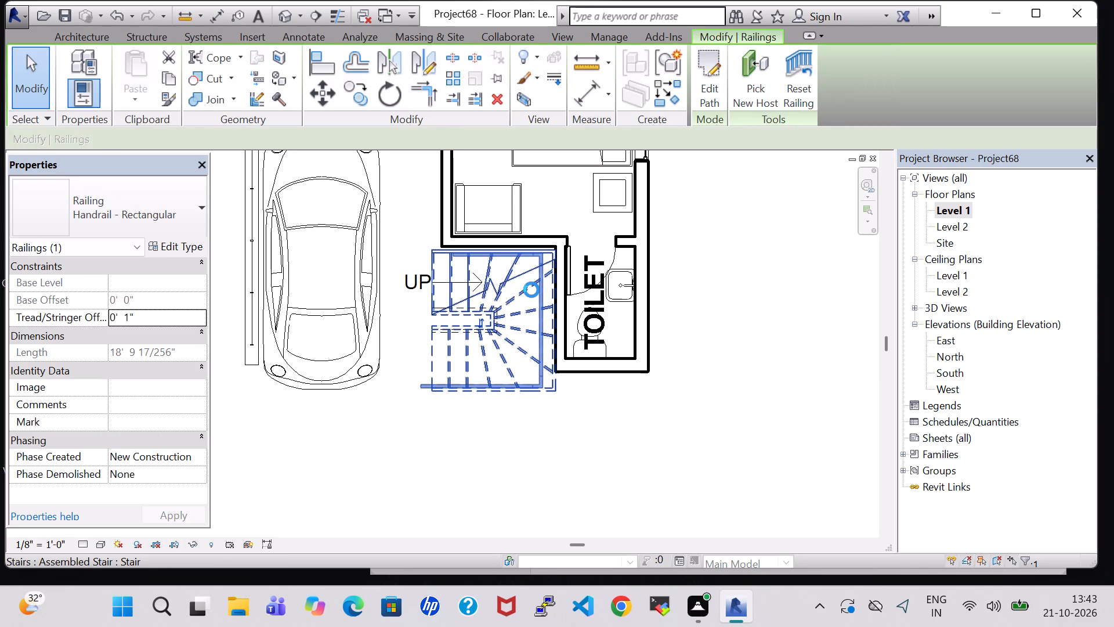
key(Right)
key(Right)
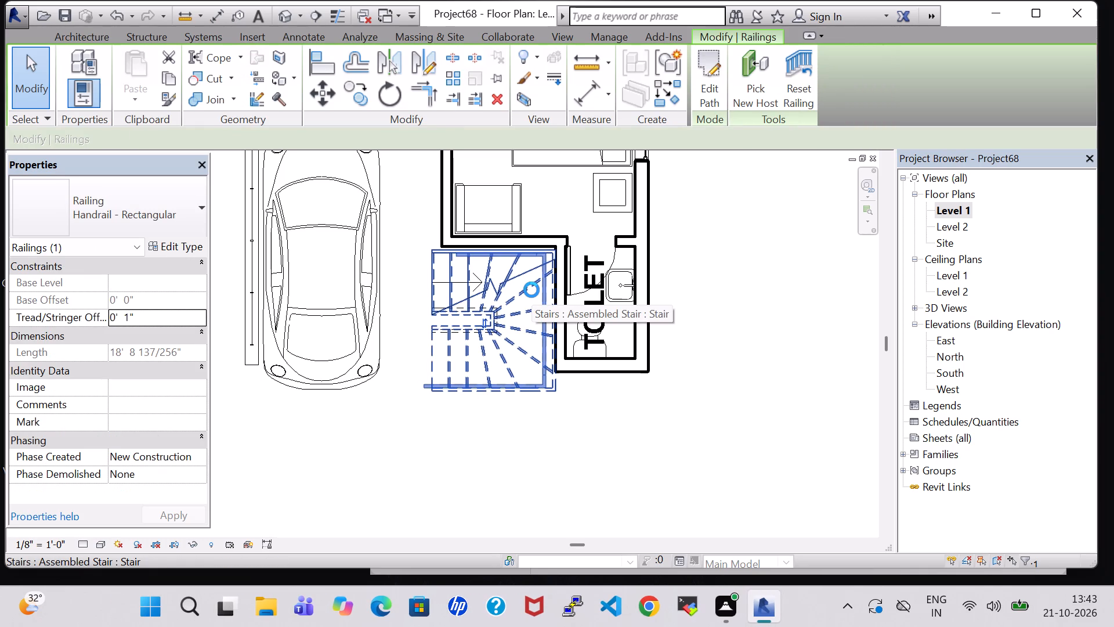
key(Right)
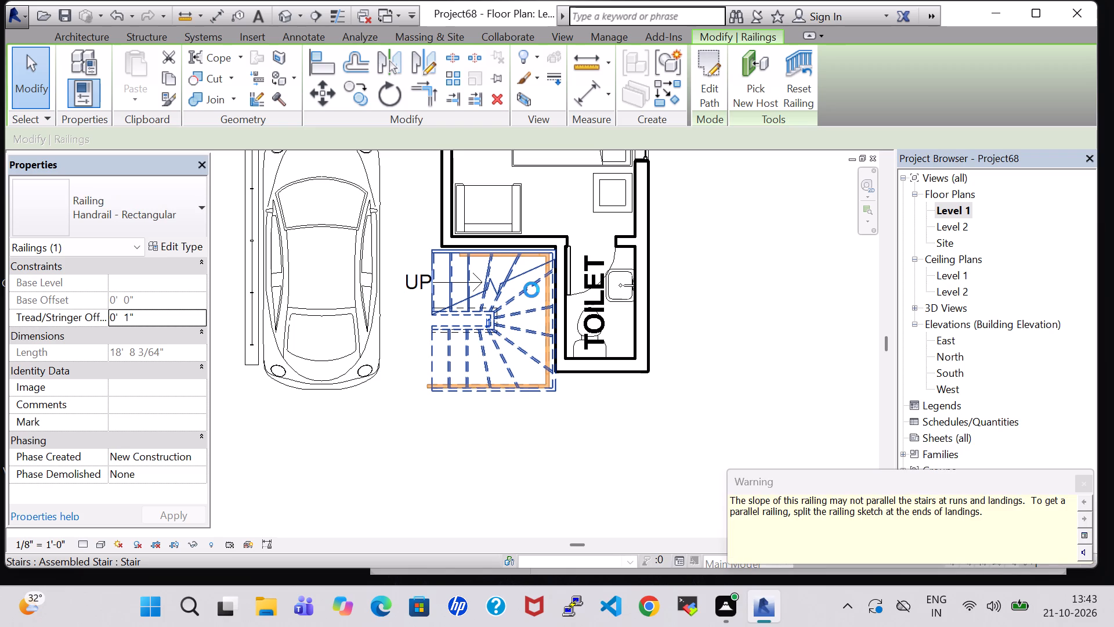
key(Right)
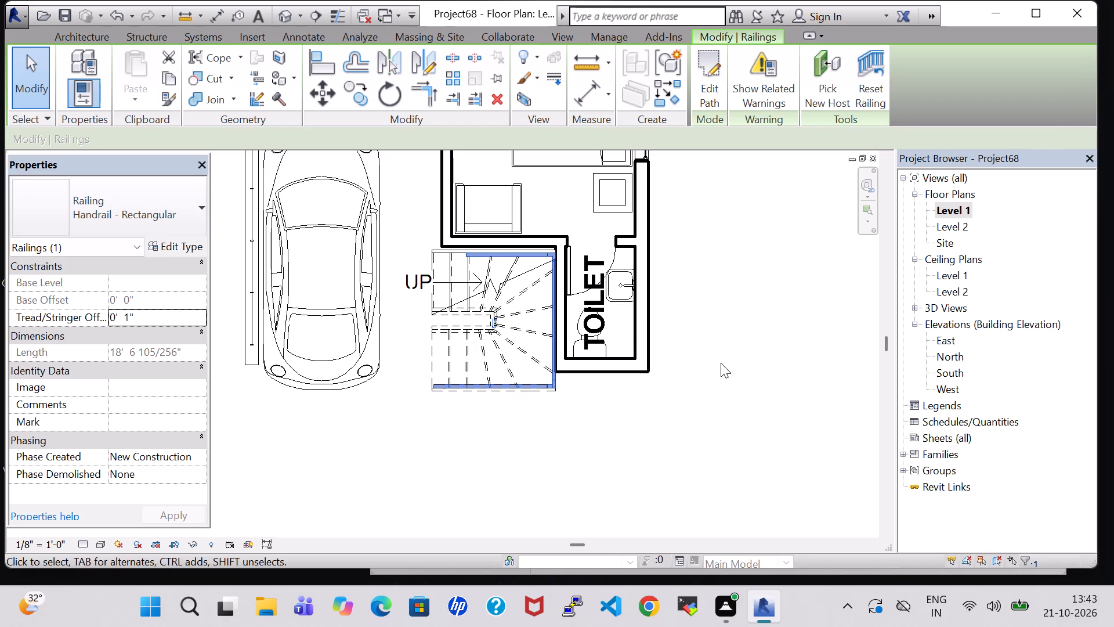
click(591, 413)
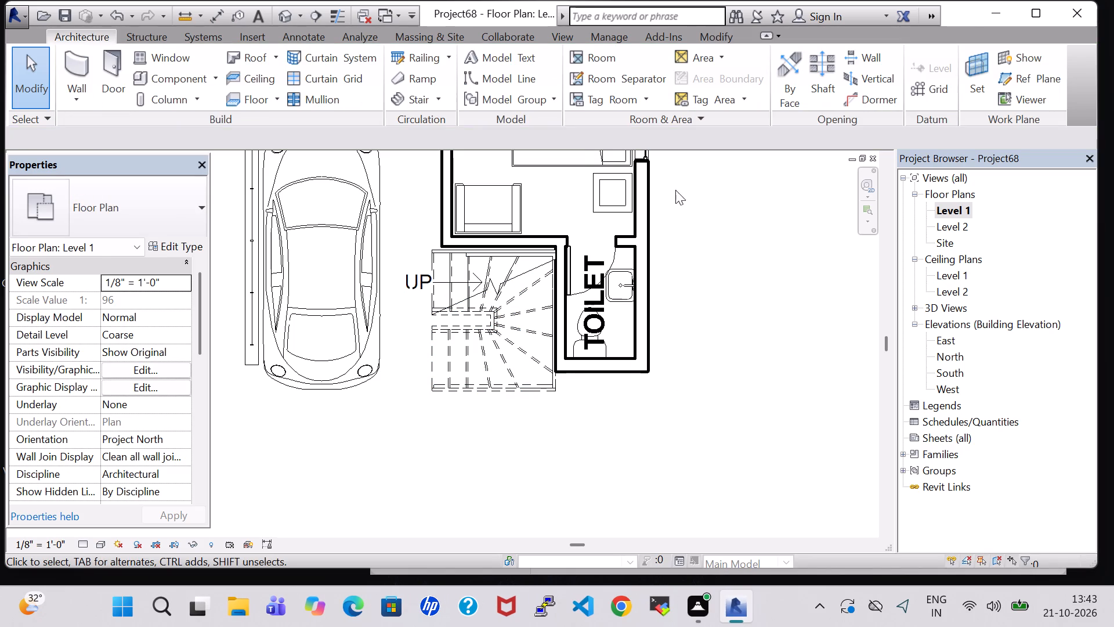
Examine the relocated stair, its railings and the toilet wall in 3D from the front and from an angle.
click(278, 11)
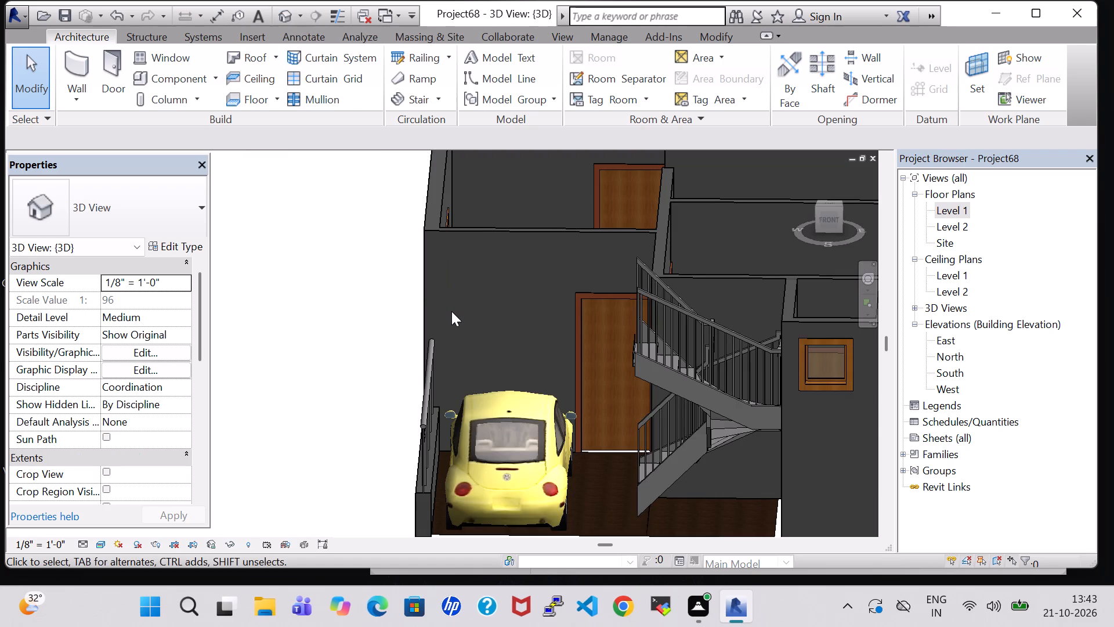
shift+middle_drag(451, 311, 456, 322)
shift+middle_drag(460, 328, 490, 376)
middle_drag(630, 377, 492, 386)
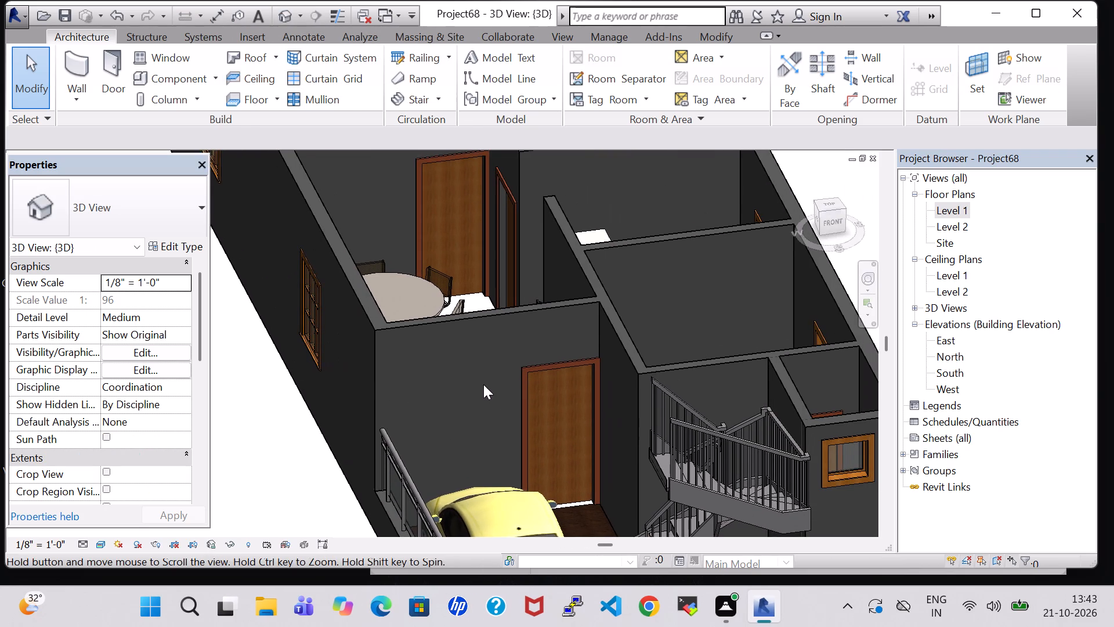
middle_drag(677, 453, 645, 416)
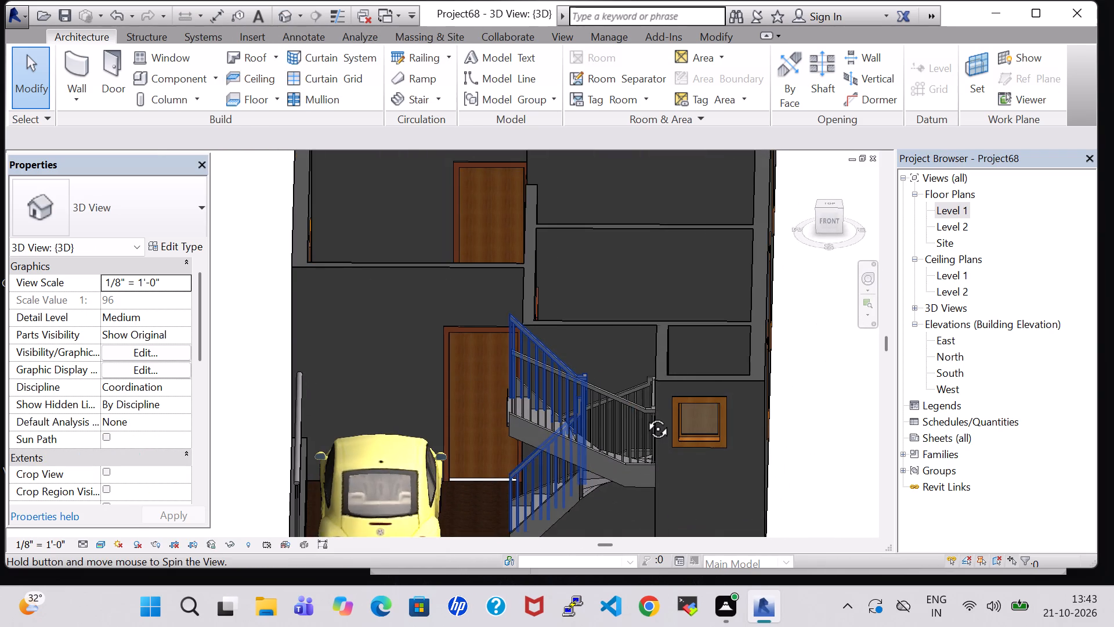
middle_drag(645, 416, 659, 411)
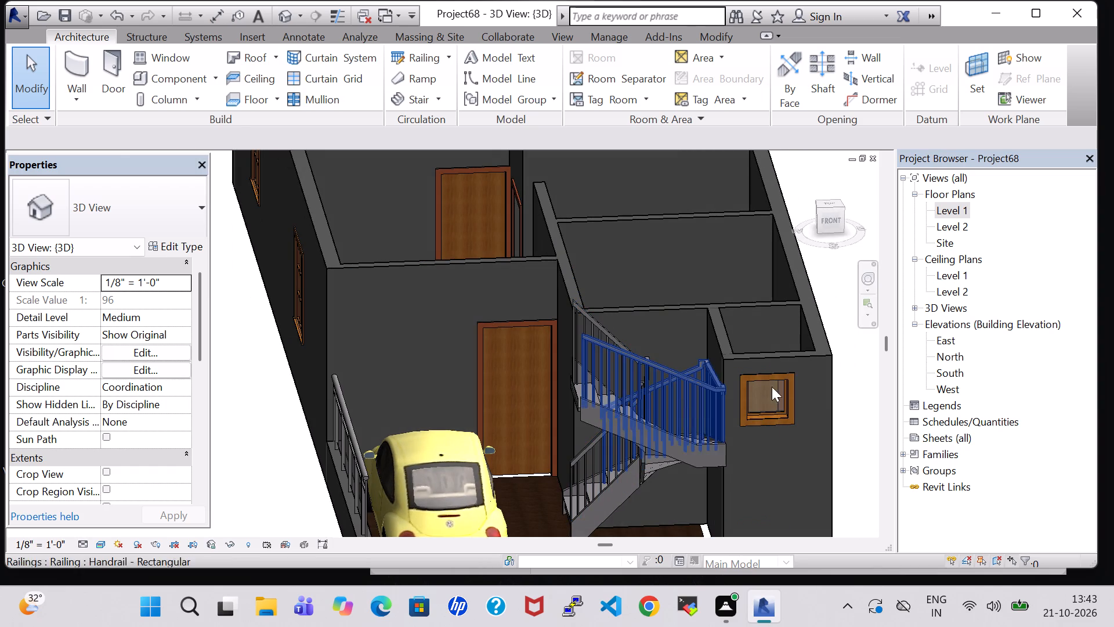
In the Level 1 plan, nudge the toilet's square vanity sink slightly south, away from the door swing.
double_click(947, 213)
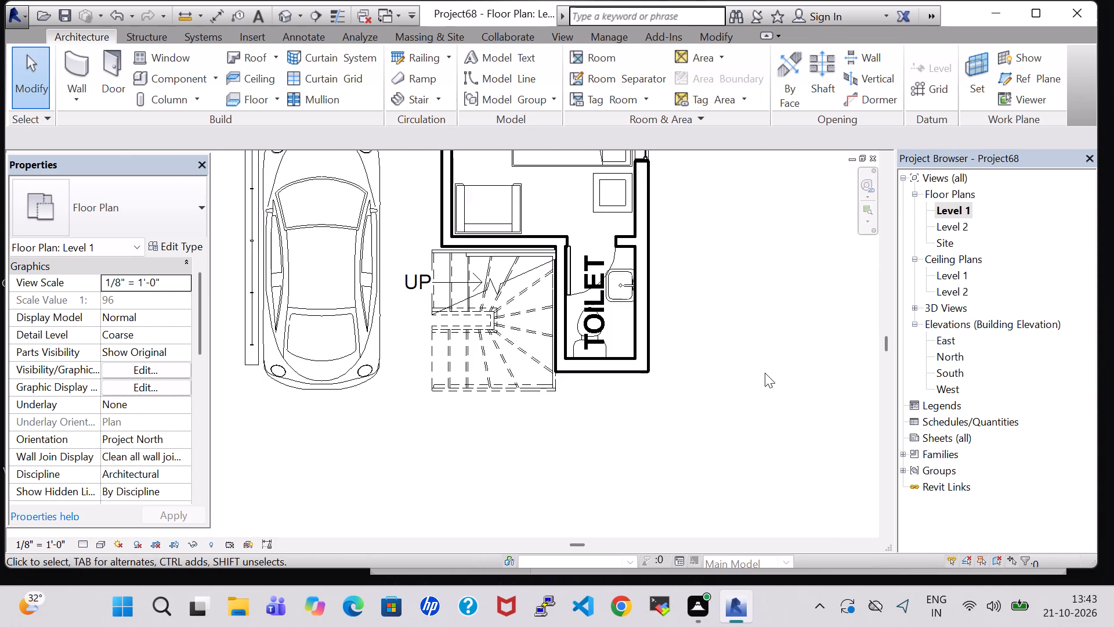
scroll(765, 373, down, 1)
scroll(762, 373, up, 1)
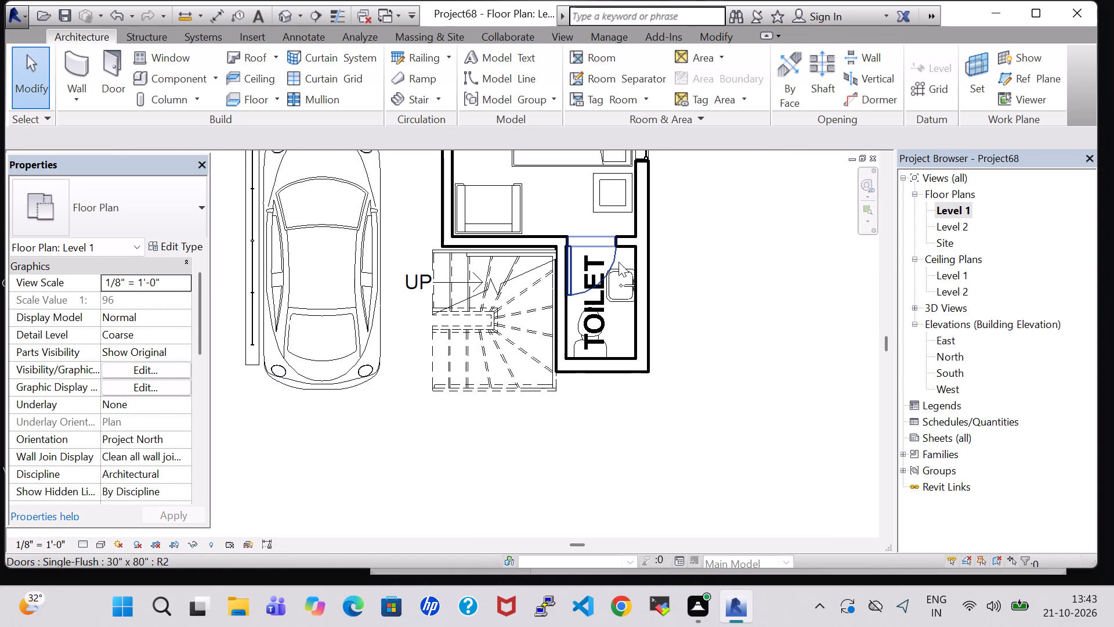
click(619, 260)
click(719, 296)
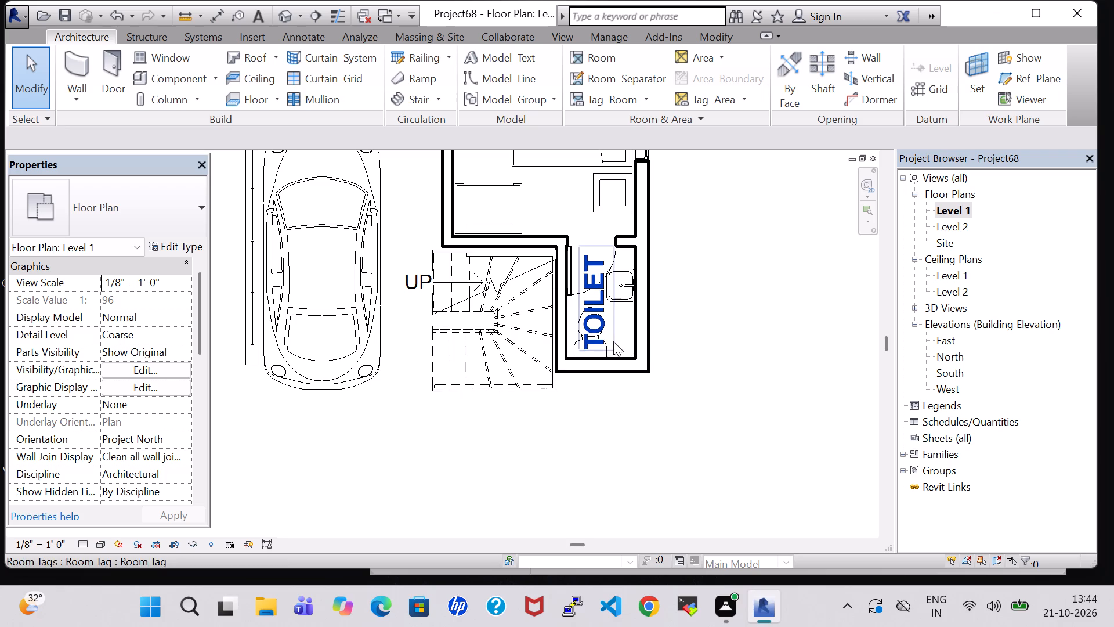
click(682, 319)
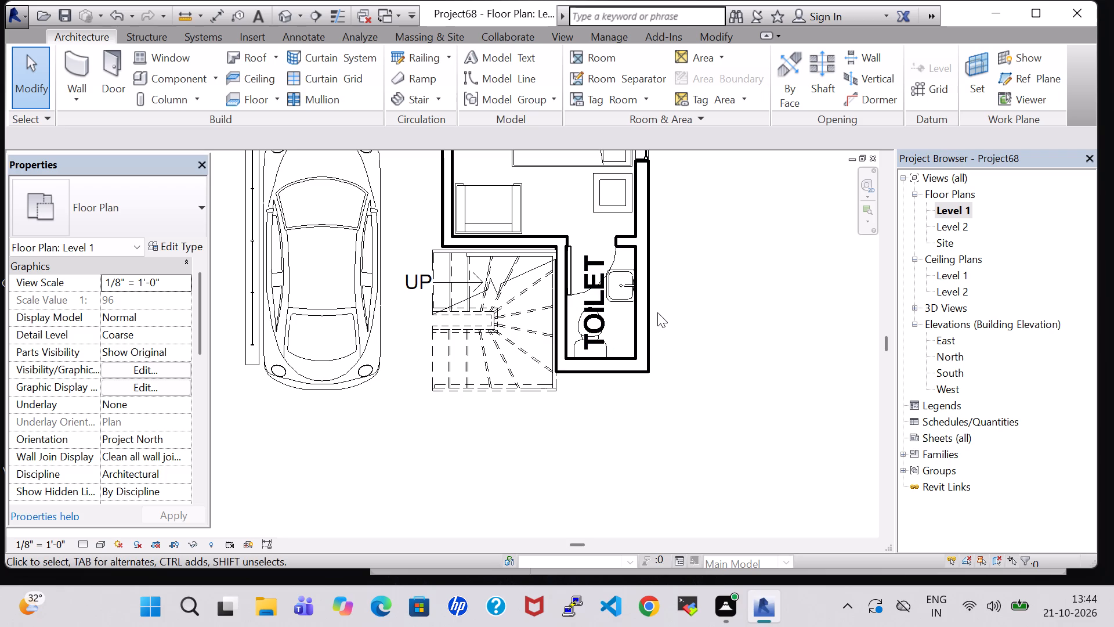
middle_drag(669, 294, 675, 357)
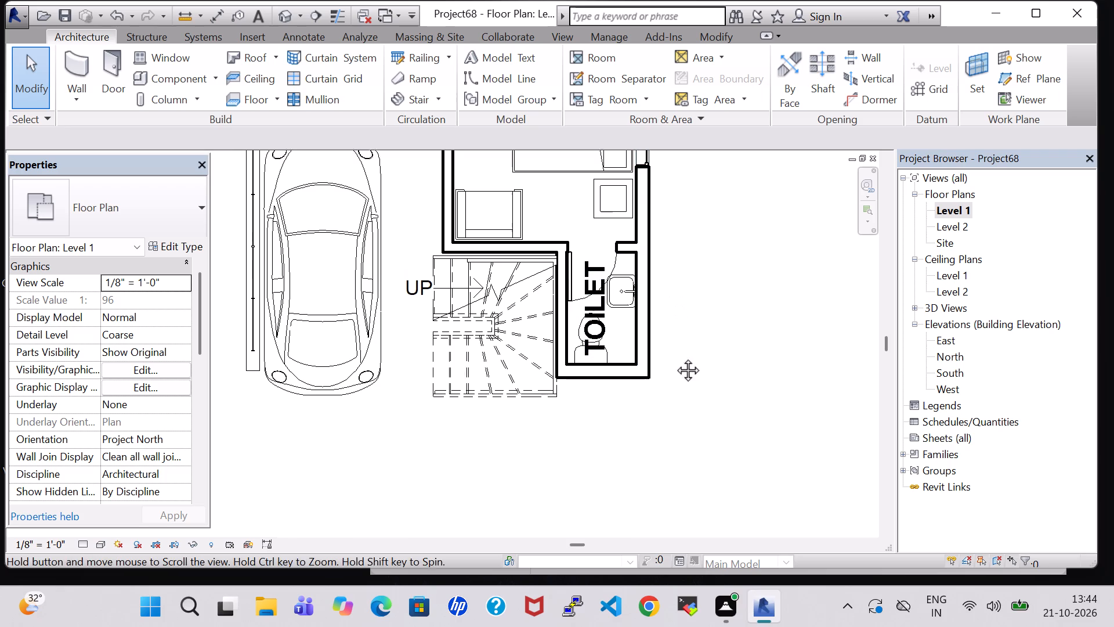
middle_drag(675, 357, 677, 485)
middle_drag(677, 485, 712, 351)
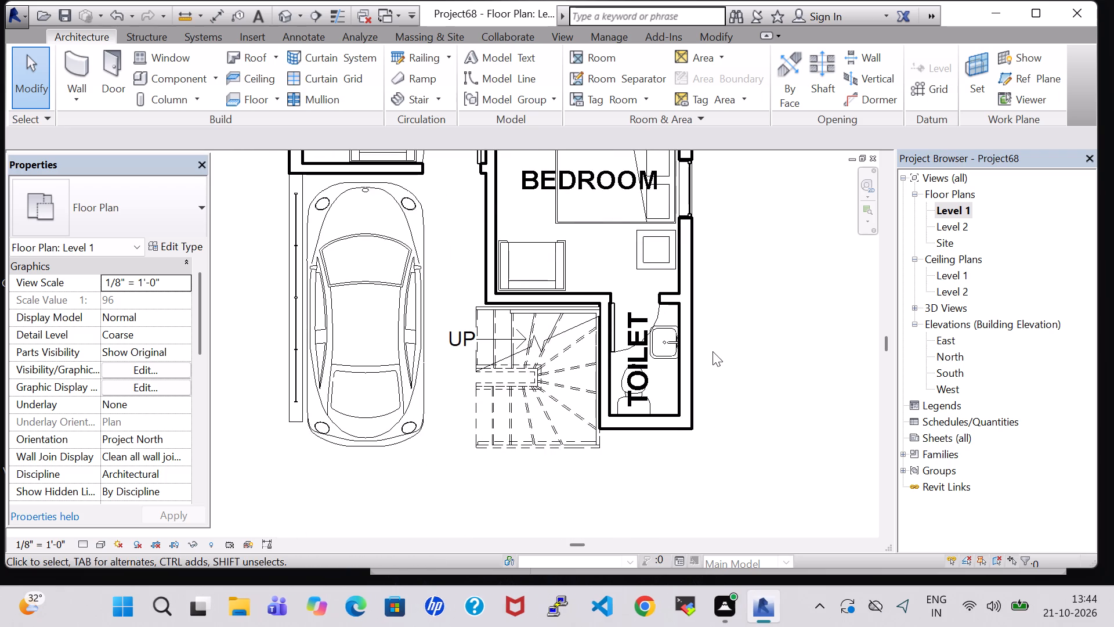
click(669, 351)
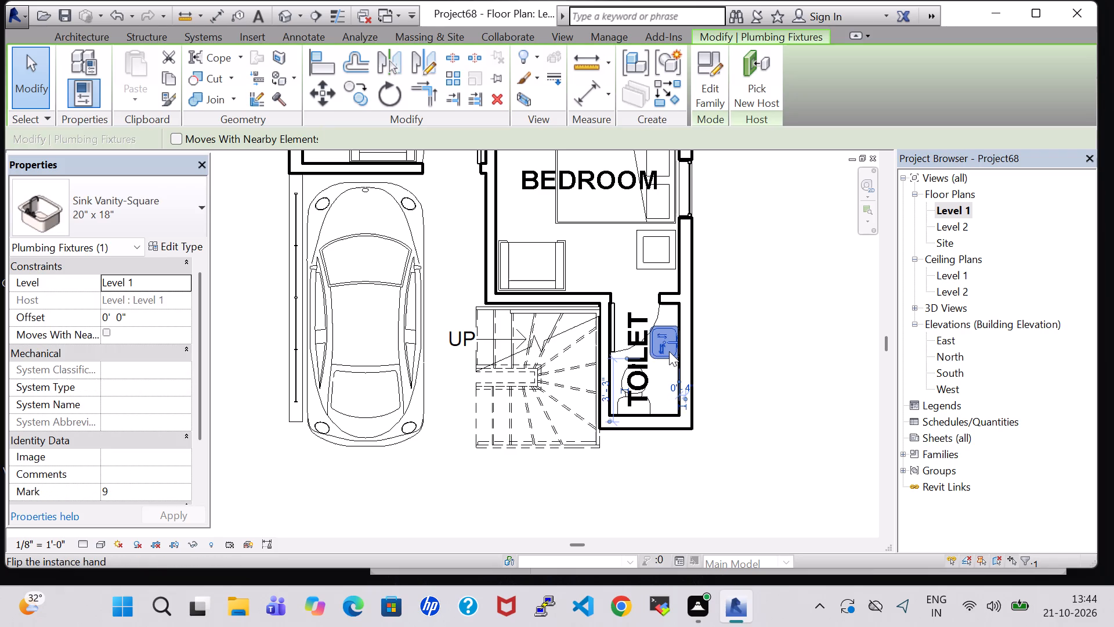
key(Down)
click(753, 347)
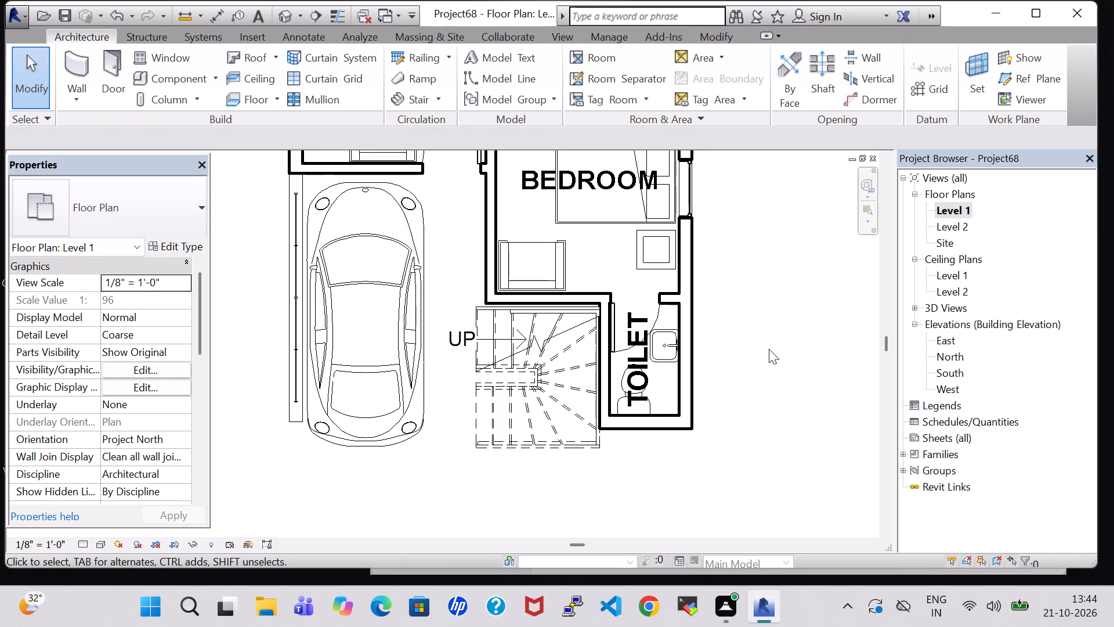
In 3D, extend the topography surface under the stair to the toilet wall by adding two points at elevation 0' 0".
middle_drag(769, 349, 874, 349)
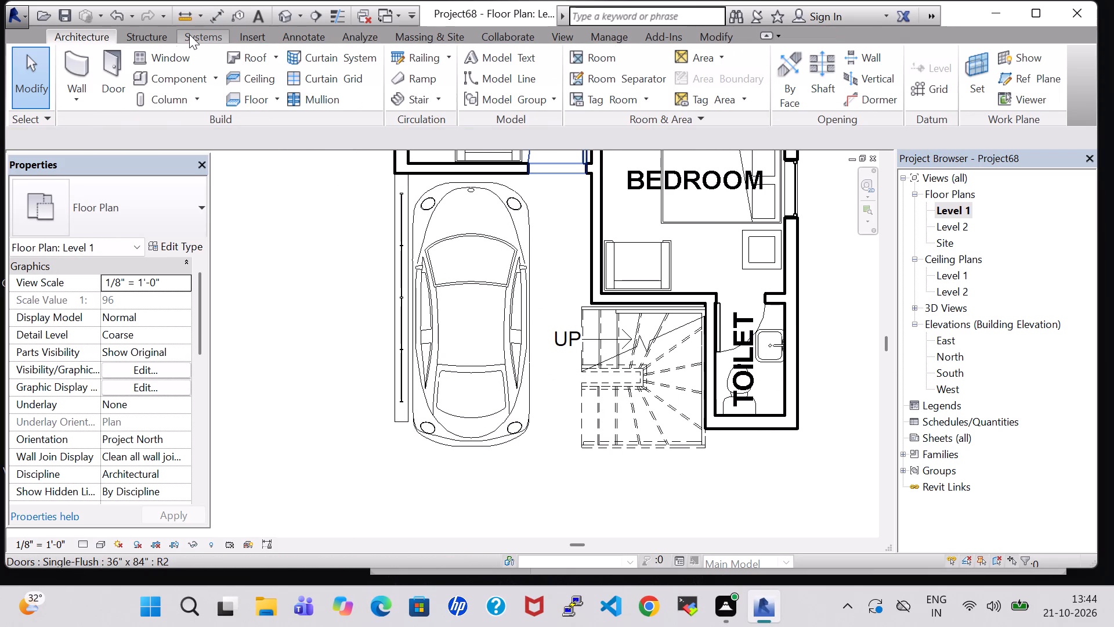
click(287, 12)
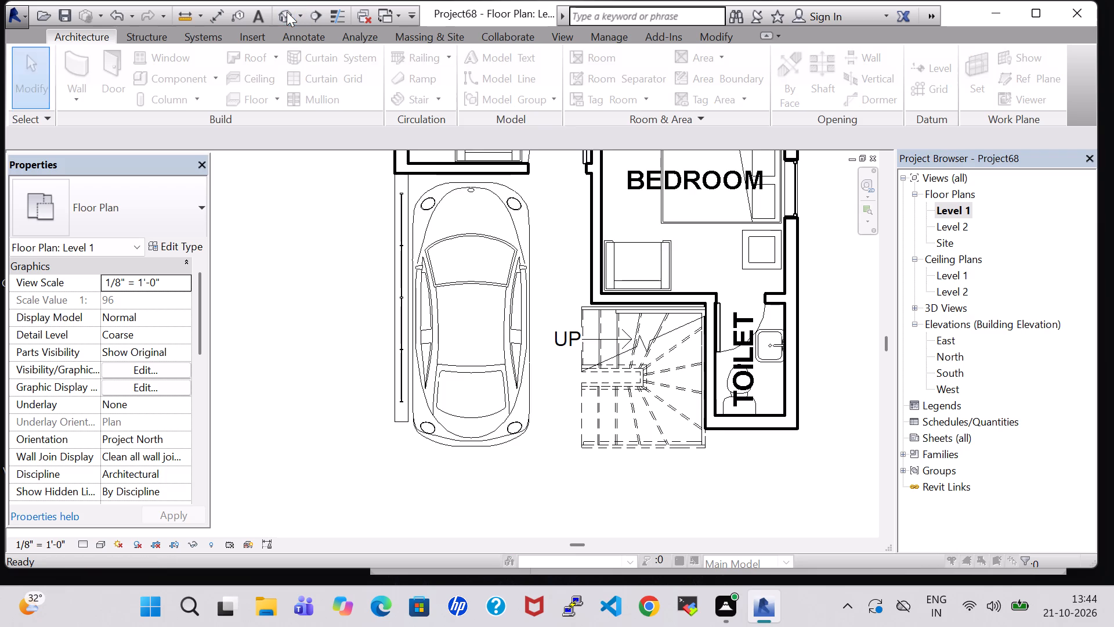
click(454, 250)
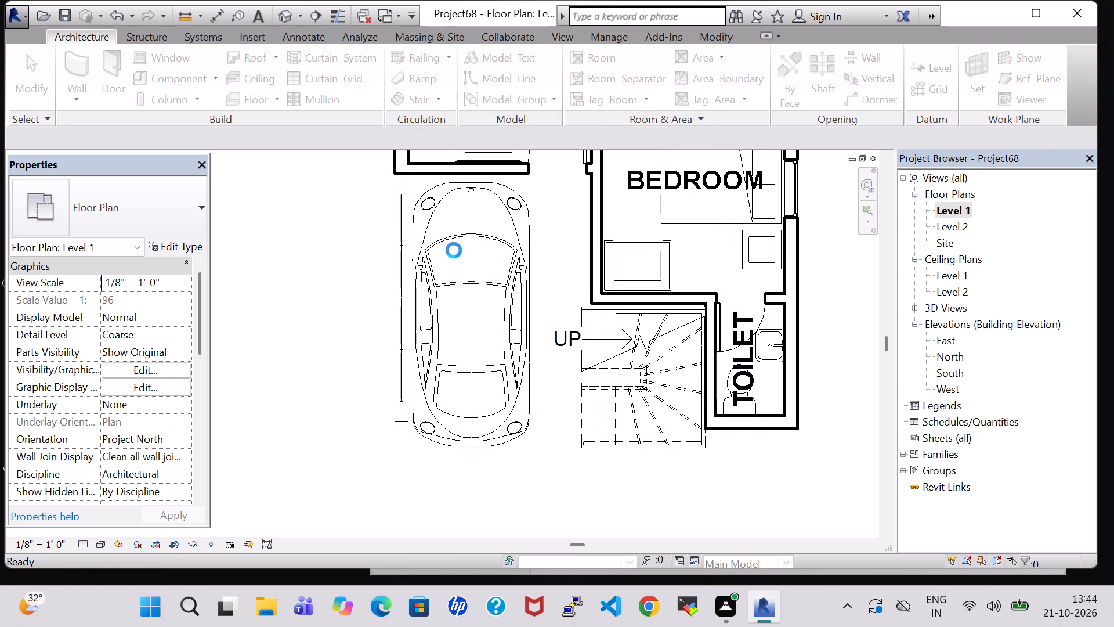
scroll(557, 298, down, 3)
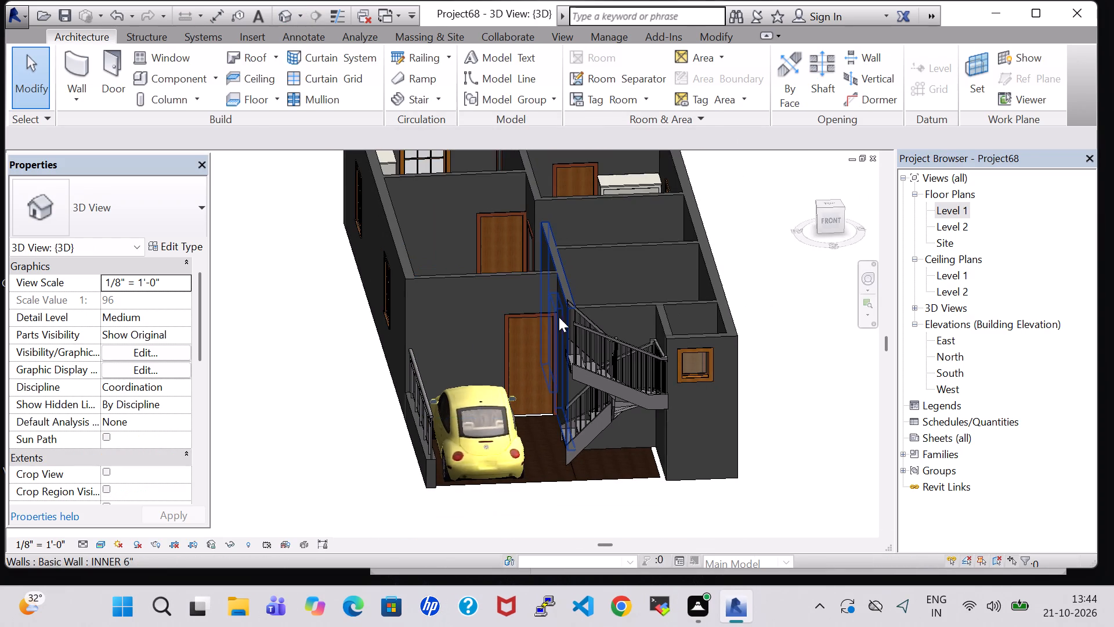
middle_drag(559, 317, 501, 258)
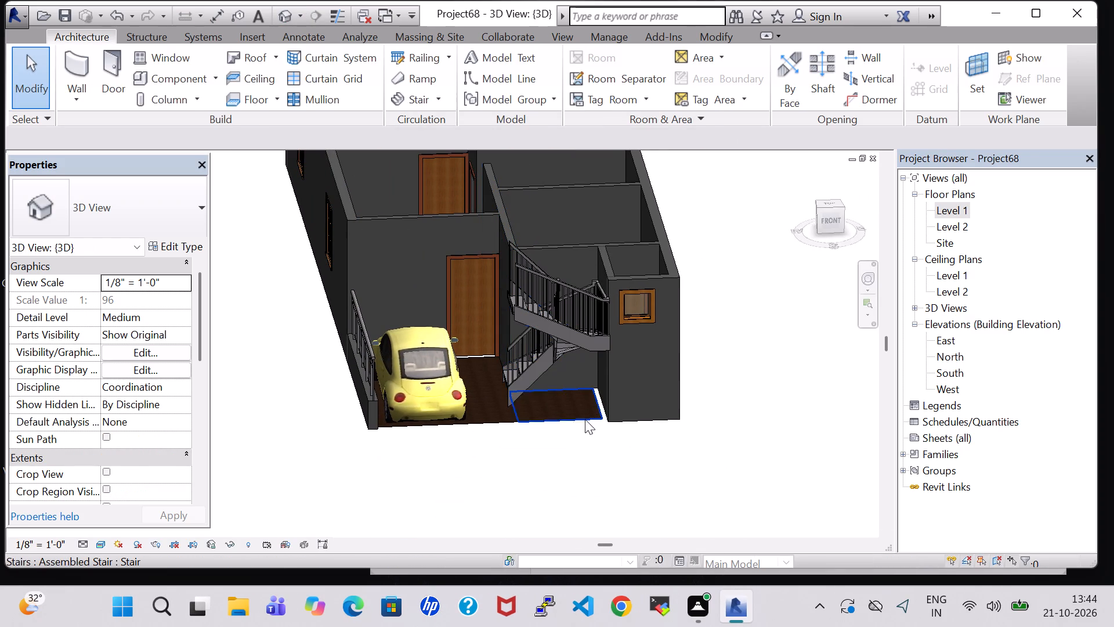
click(585, 419)
click(713, 85)
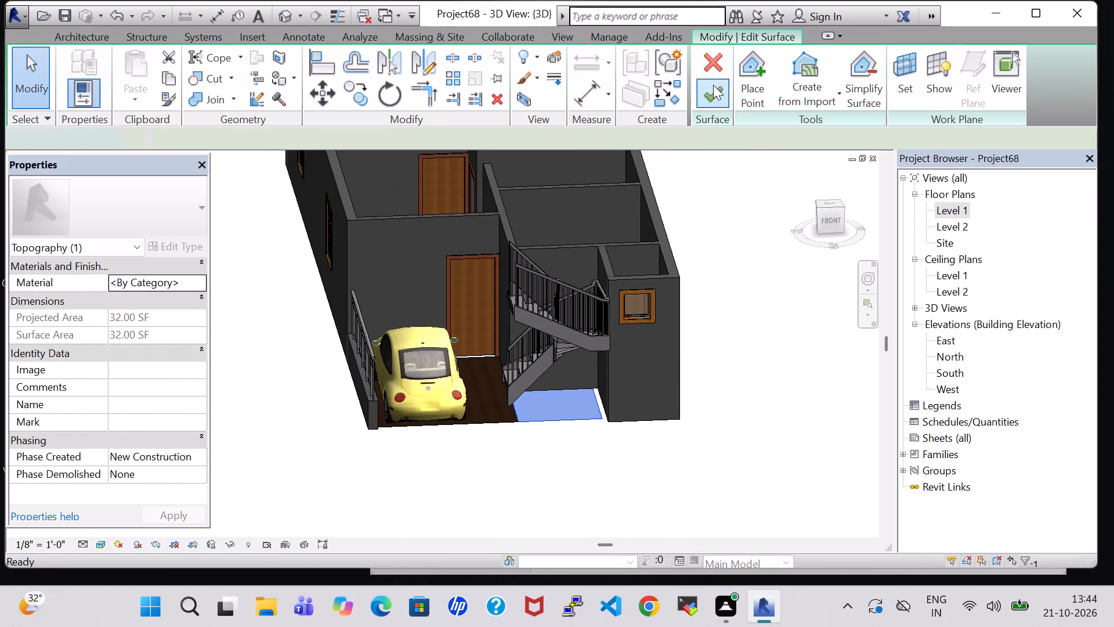
click(744, 77)
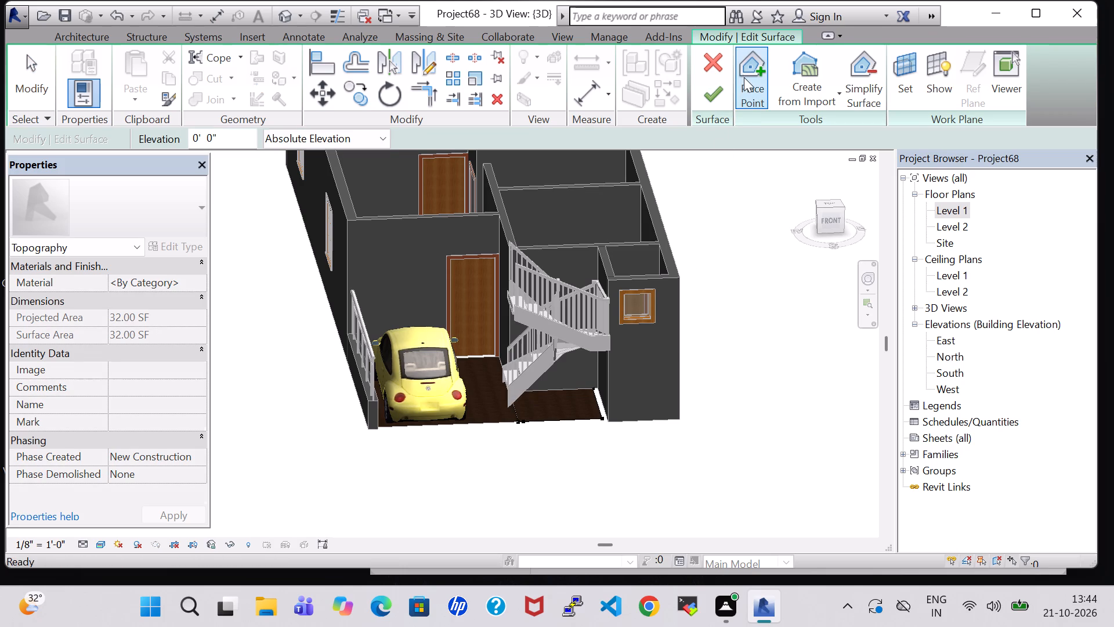
click(610, 421)
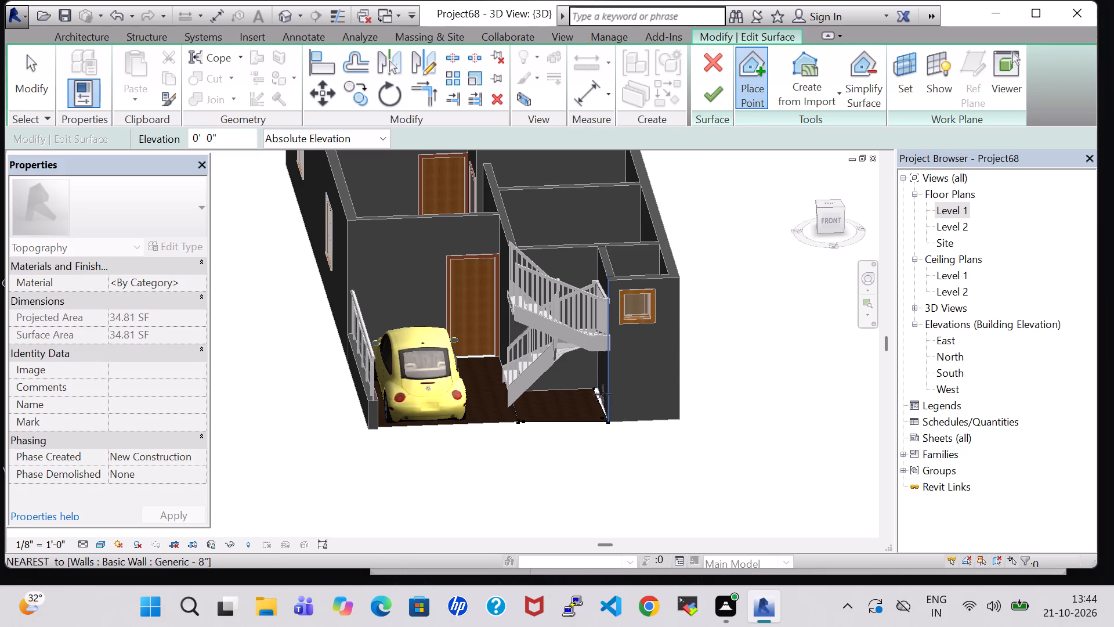
click(597, 387)
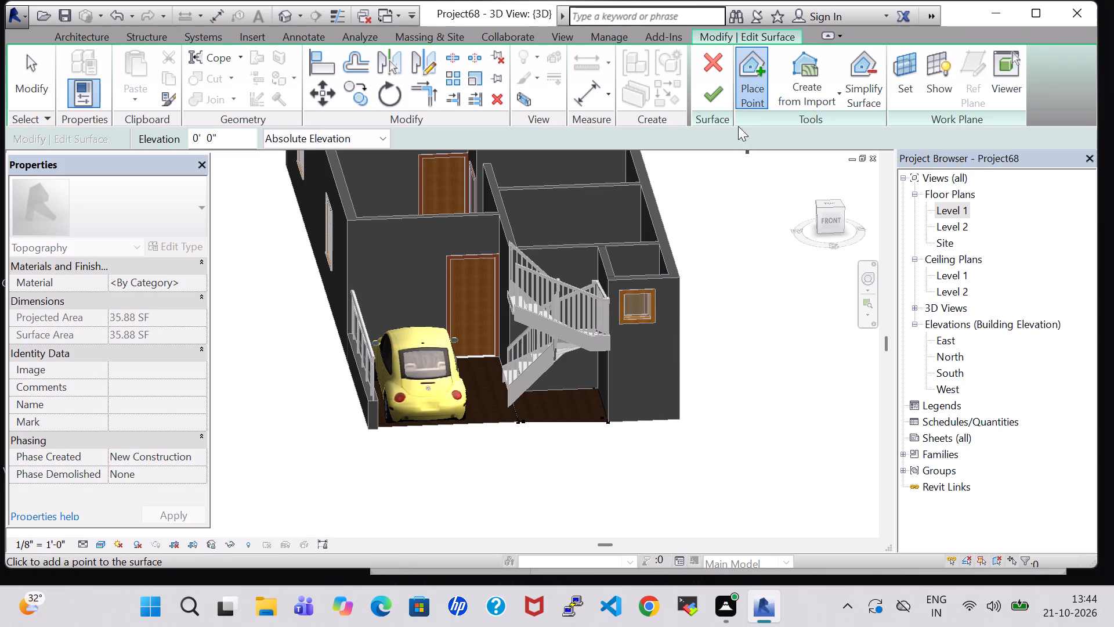
click(714, 85)
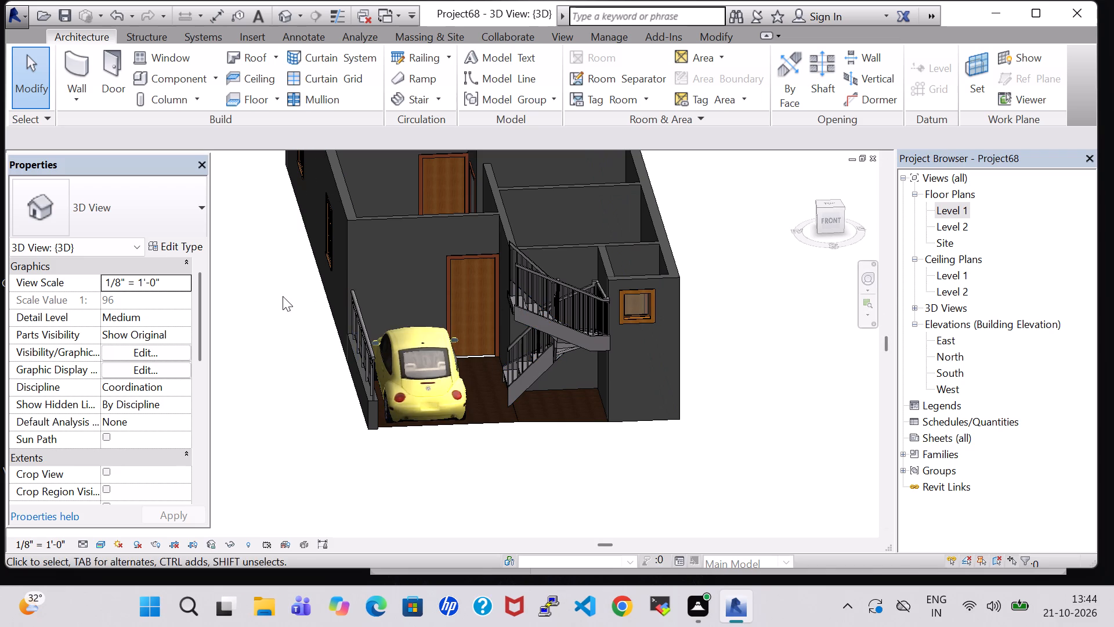
In the Level 1 plan, nudge the toilet's south Generic - 8" wall south until it lines up with the stair's south edge.
shift+middle_drag(283, 296, 294, 392)
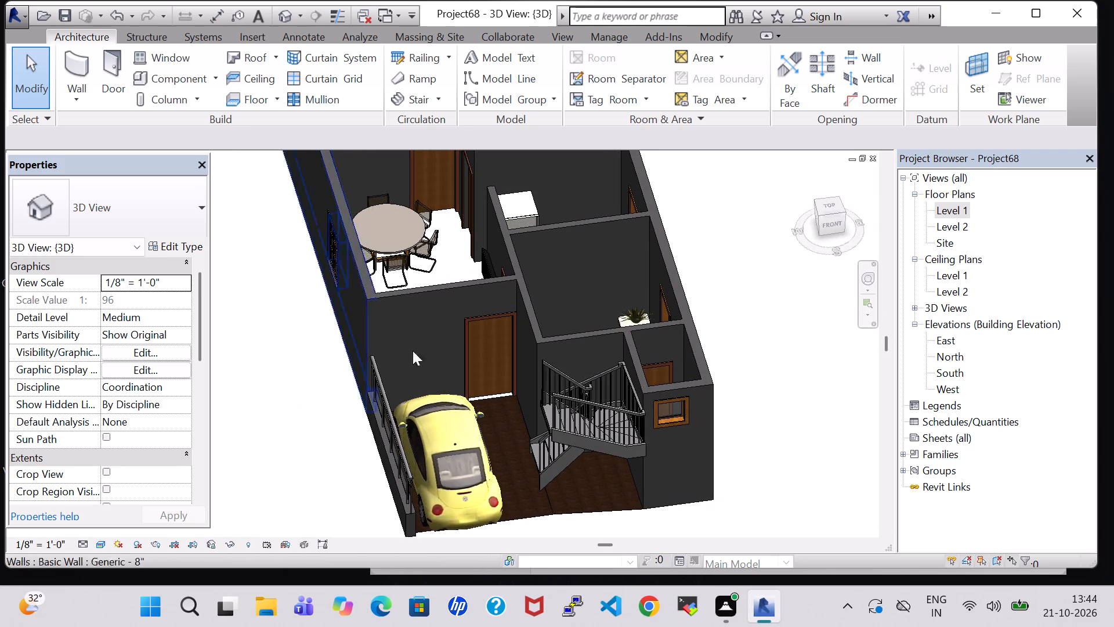
double_click(964, 207)
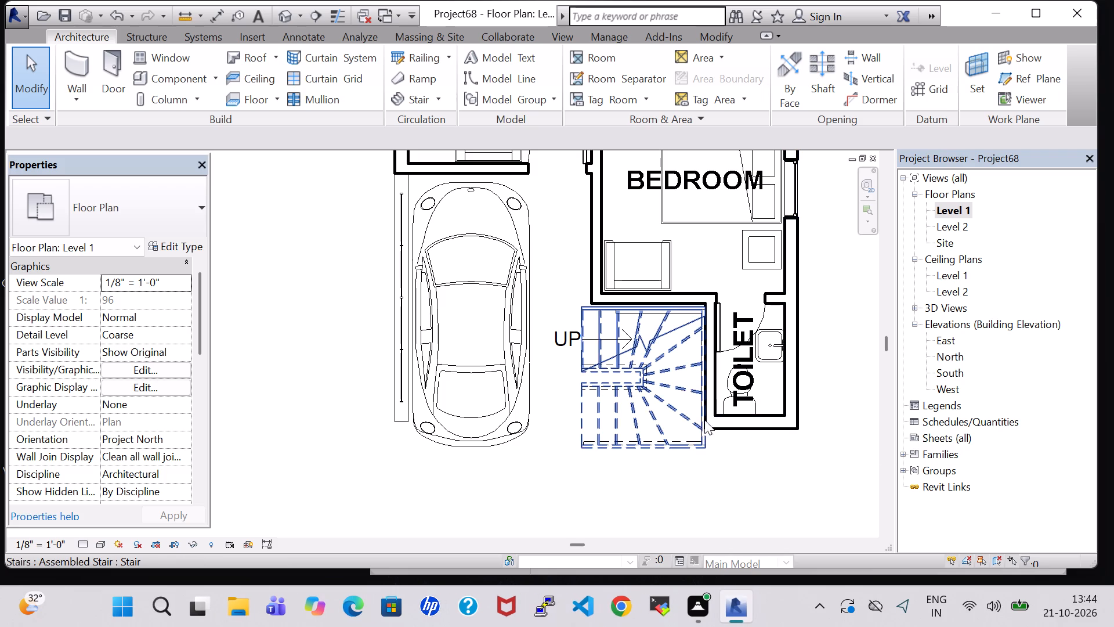
click(773, 413)
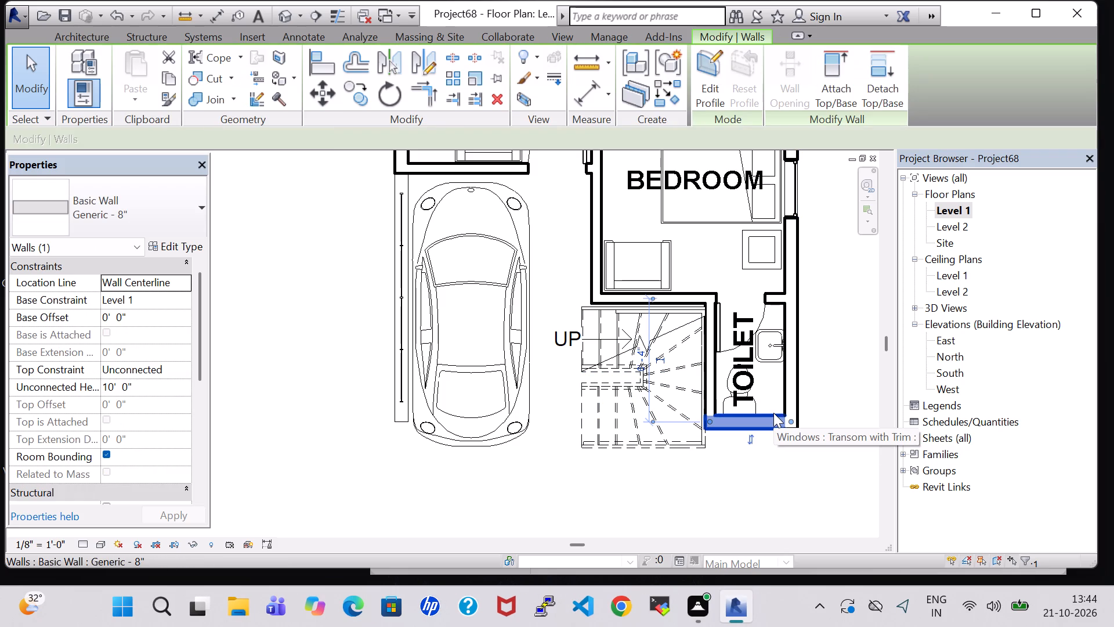
key(Down)
key(Down)
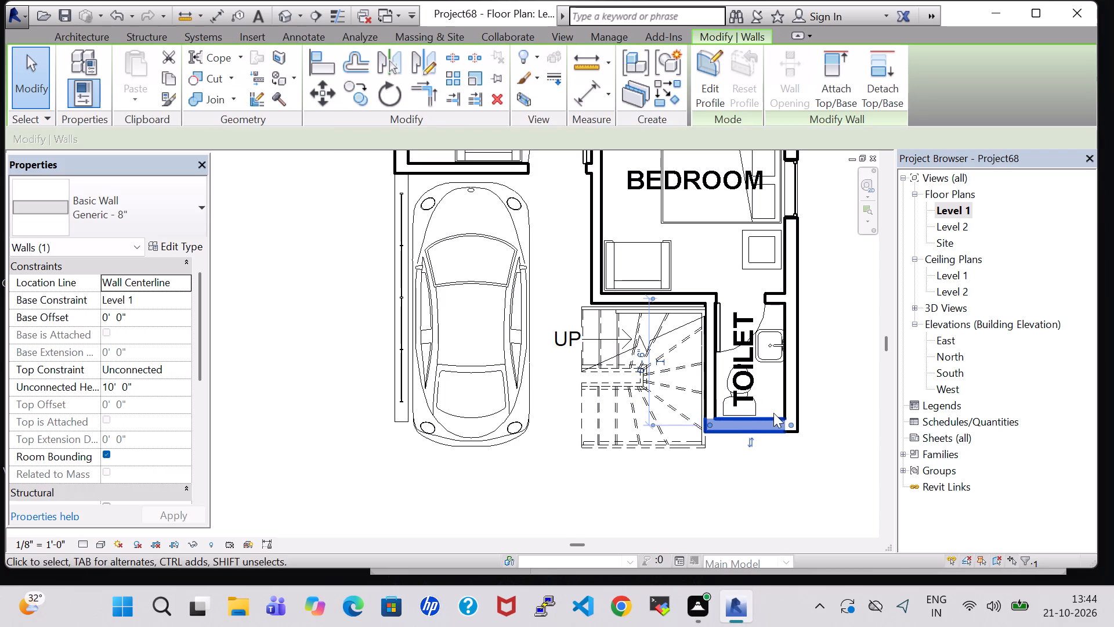
key(Down)
key(Down)
key(Down)
key(Down)
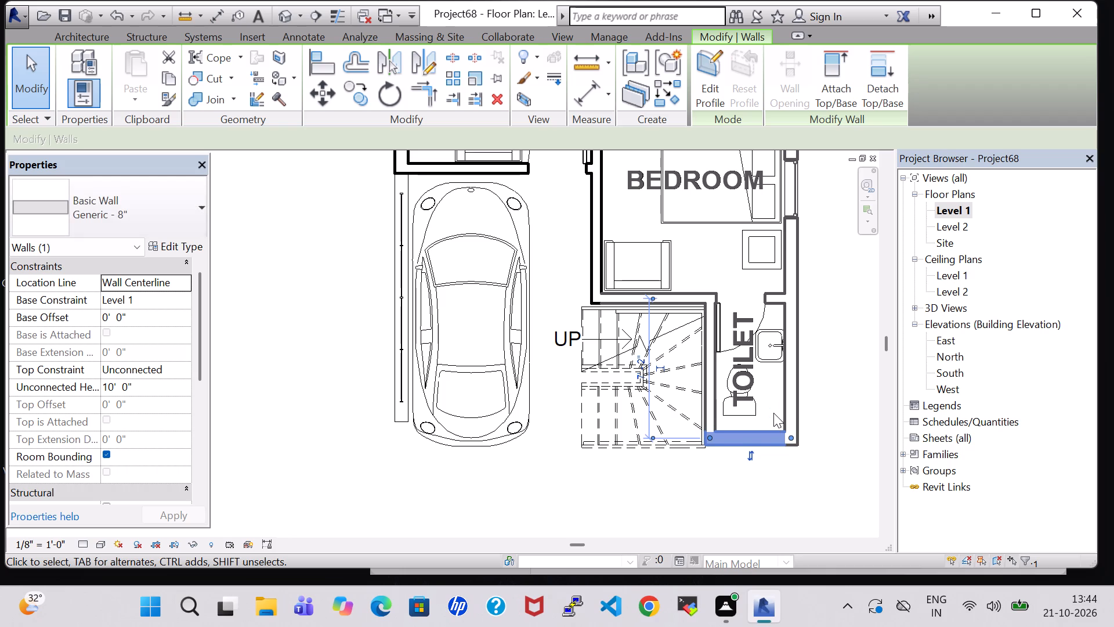
click(831, 411)
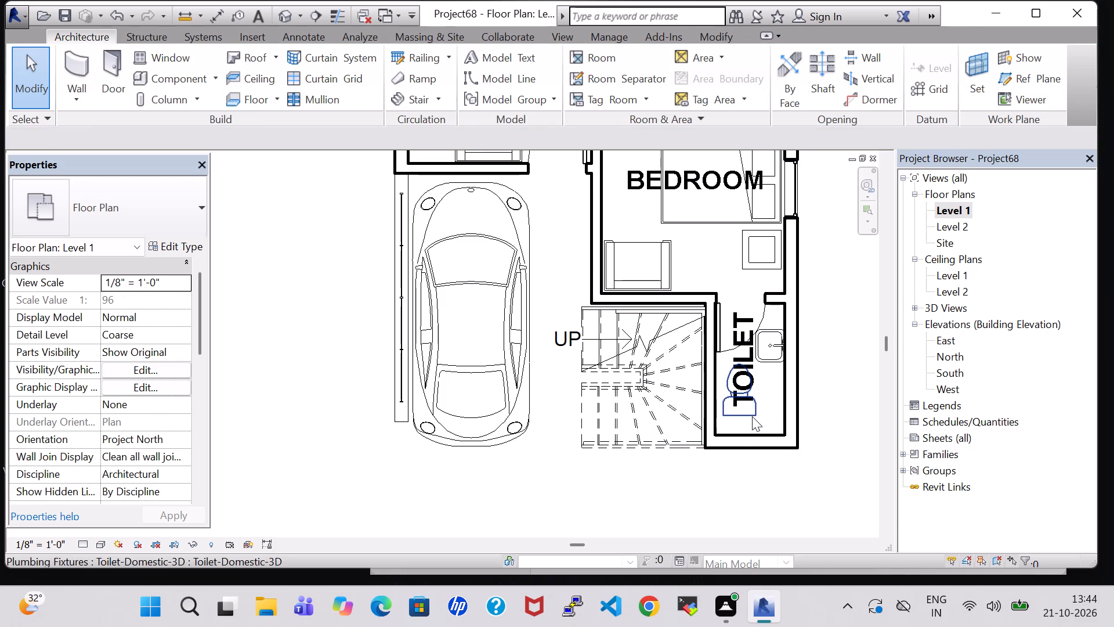
Nudge the Toilet-Domestic-3D fixture south against the relocated south wall and slightly east, 1' 10" from the toilet's west wall.
click(752, 416)
key(Down)
key(Down)
key(Down)
key(Down)
key(Down)
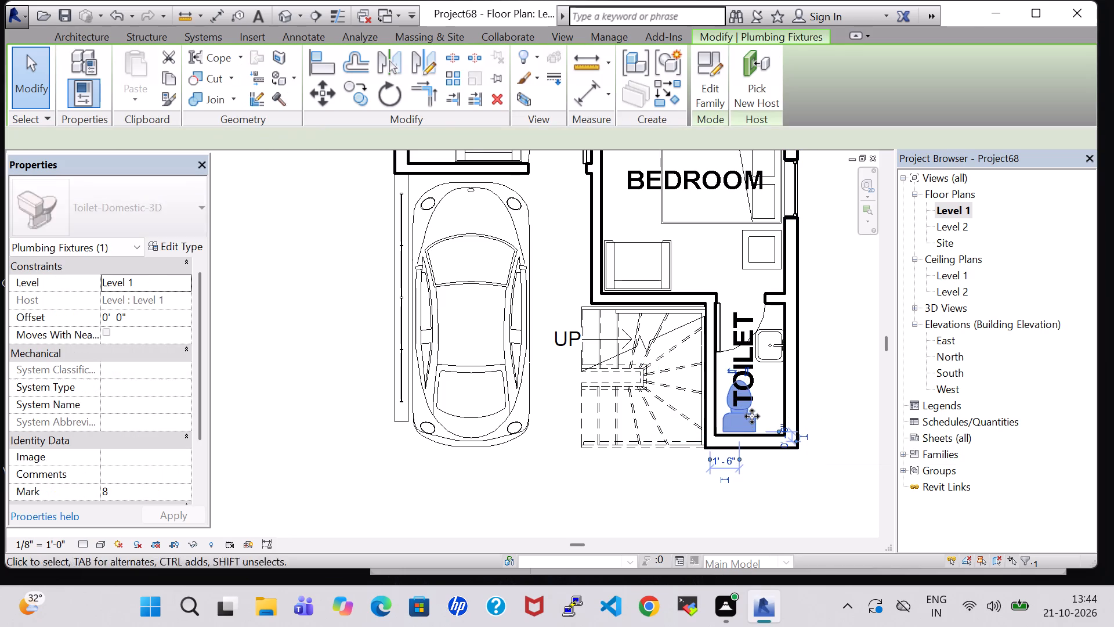
key(Down)
key(Right)
key(Right)
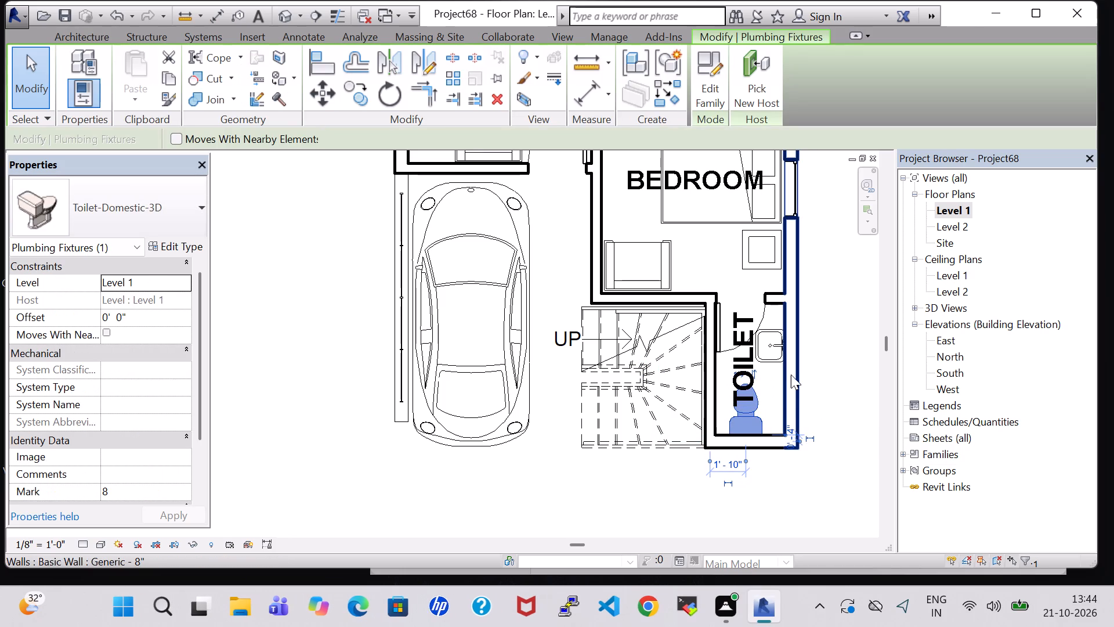
Nudge the toilet's square vanity sink slightly south along the east wall.
click(776, 362)
key(Down)
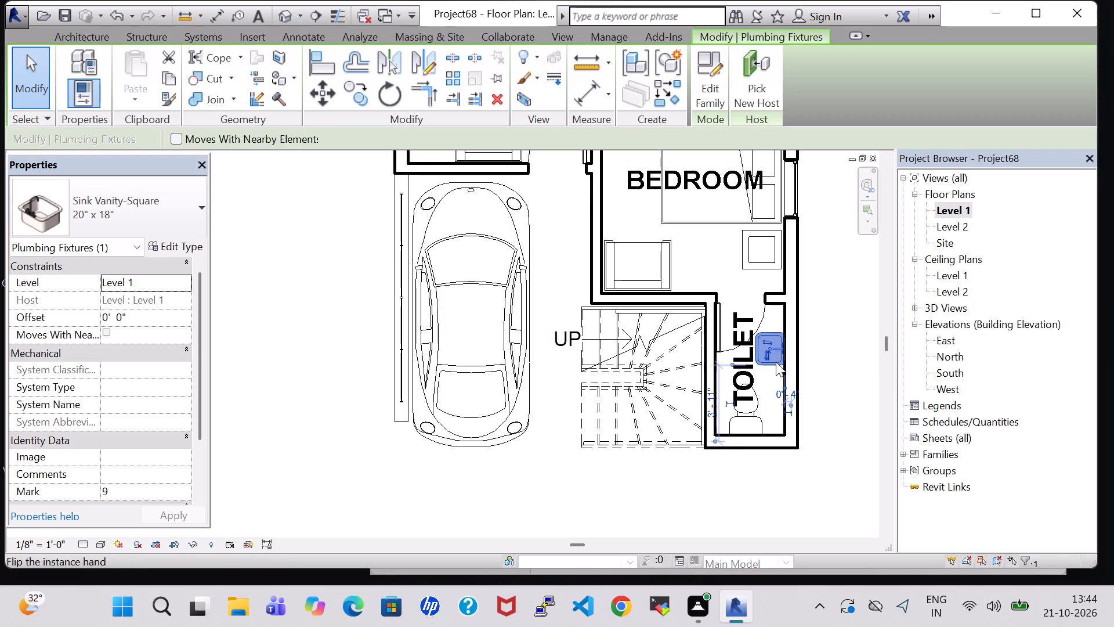
key(Down)
click(849, 362)
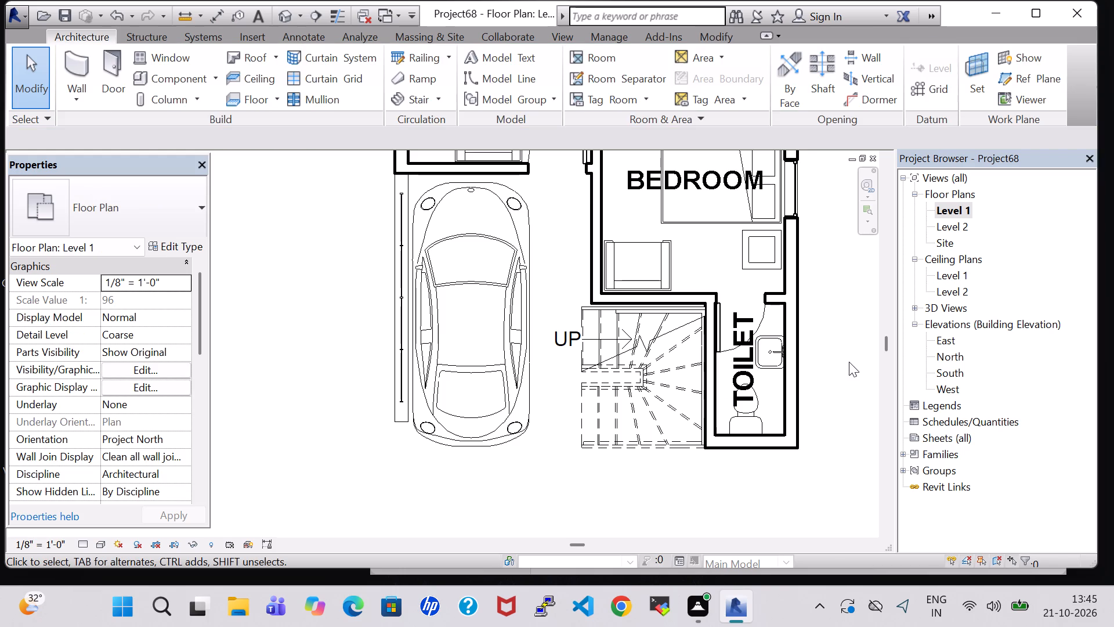
Nudge the low wall beside the car south to extend its free end in line with the toilet's south wall.
scroll(392, 418, up, 3)
click(392, 418)
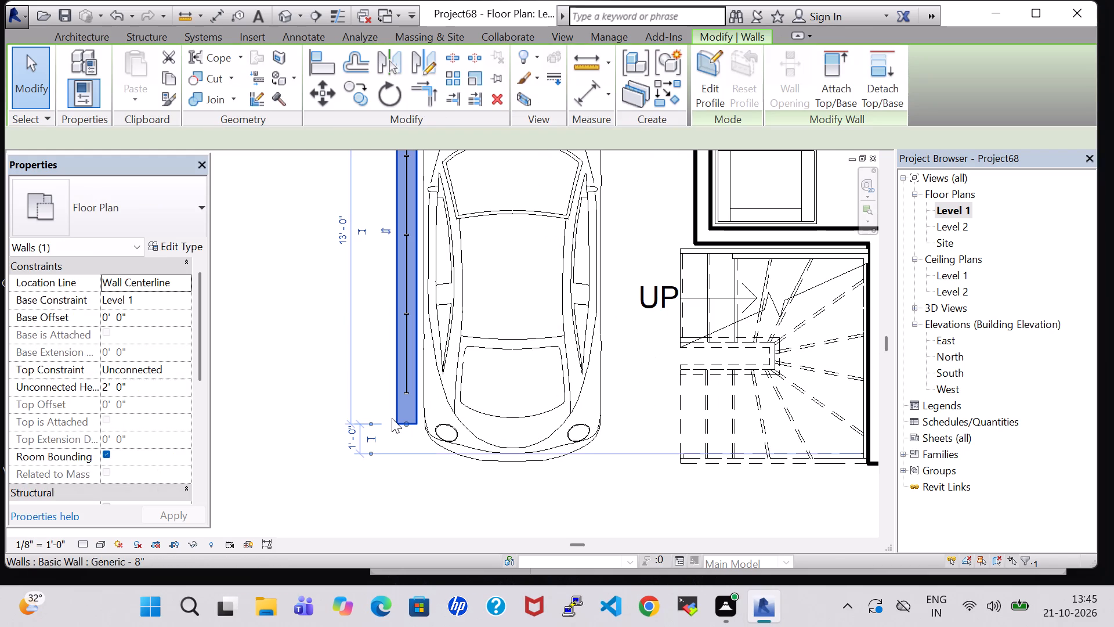
key(Left)
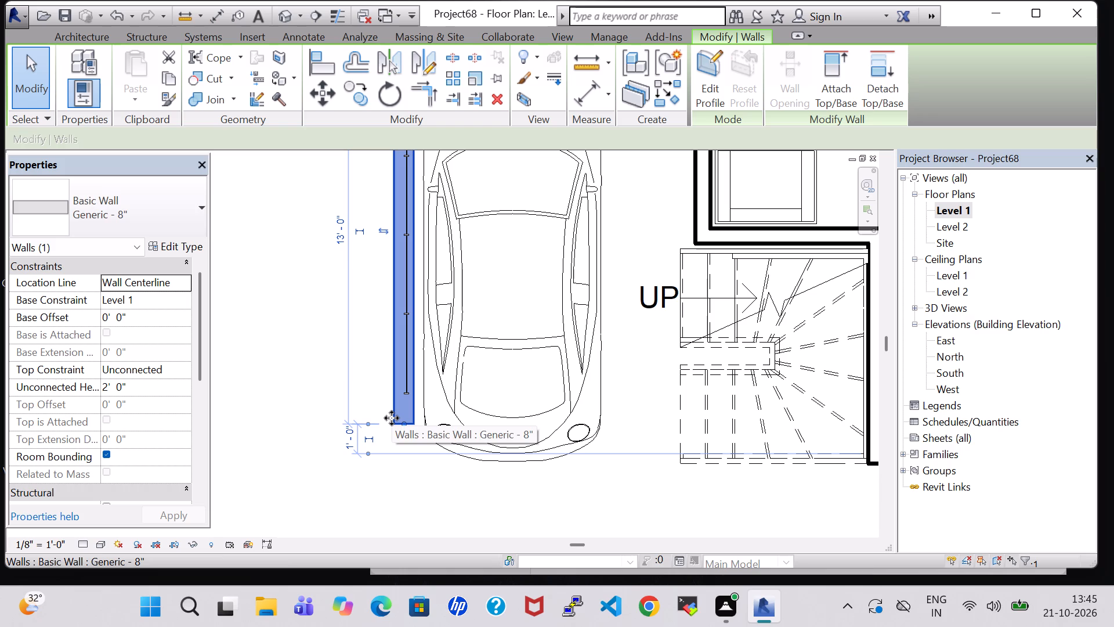
key(Right)
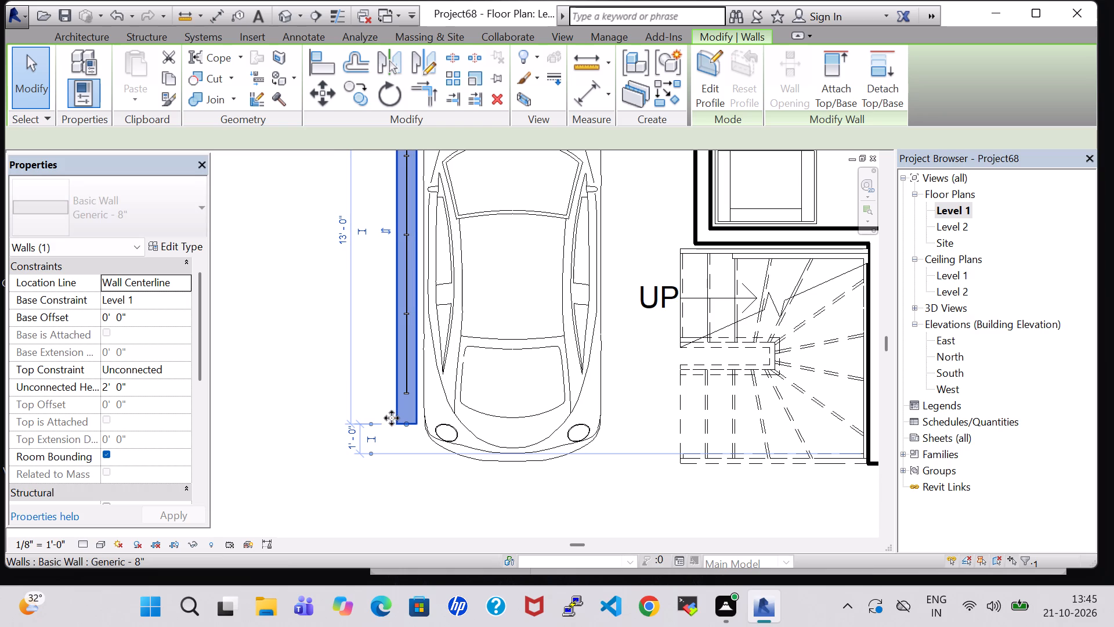
scroll(392, 418, down, 4)
key(Down)
key(Down)
key(Down)
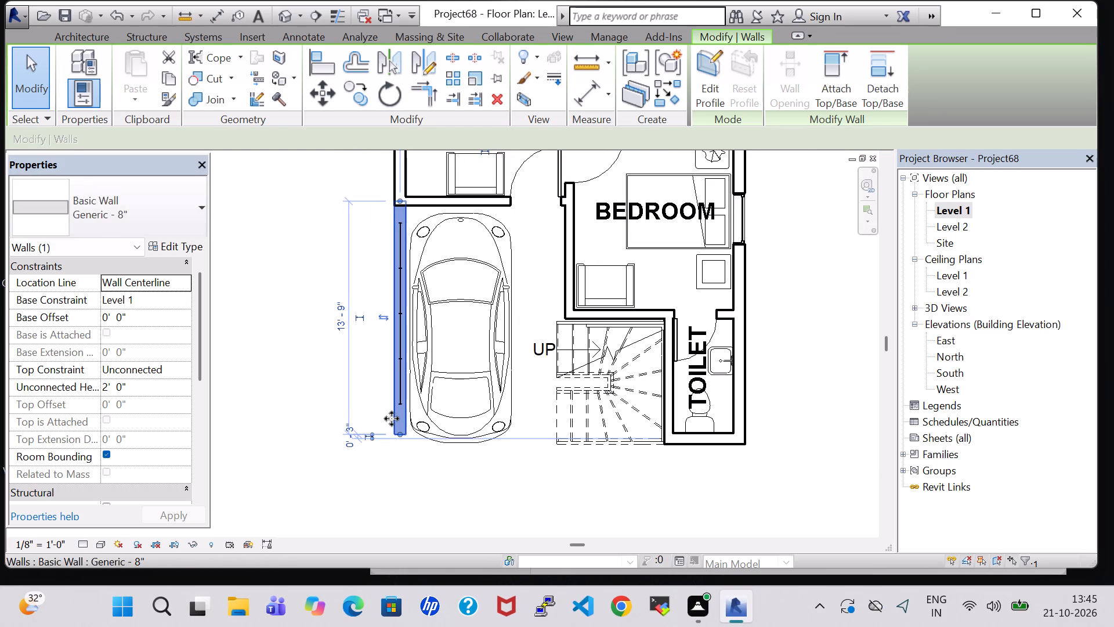
key(Down)
click(457, 487)
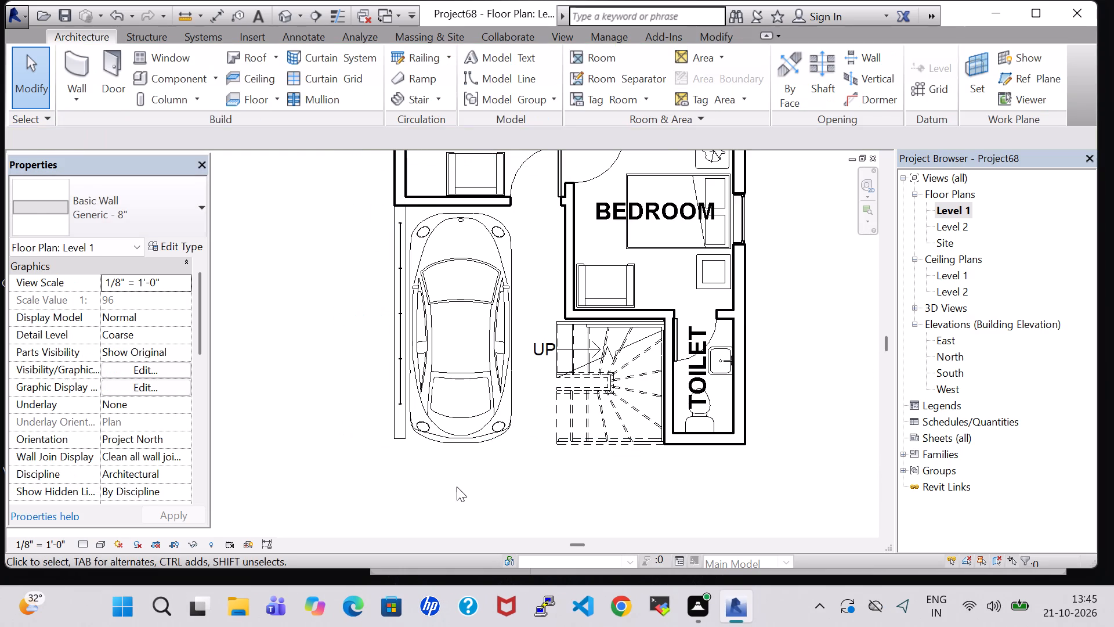
Edit the path of the Glass Panel - Bottom Fill railing beside the car, stretching it to the low wall's south end, 13' 9" long.
click(402, 326)
click(700, 105)
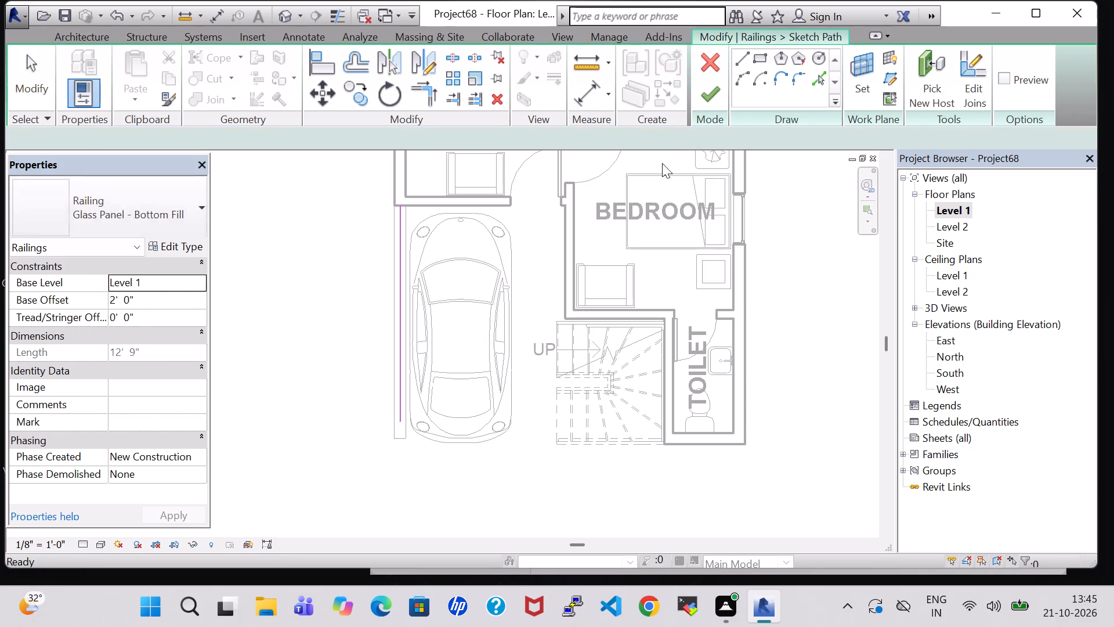
scroll(462, 385, up, 4)
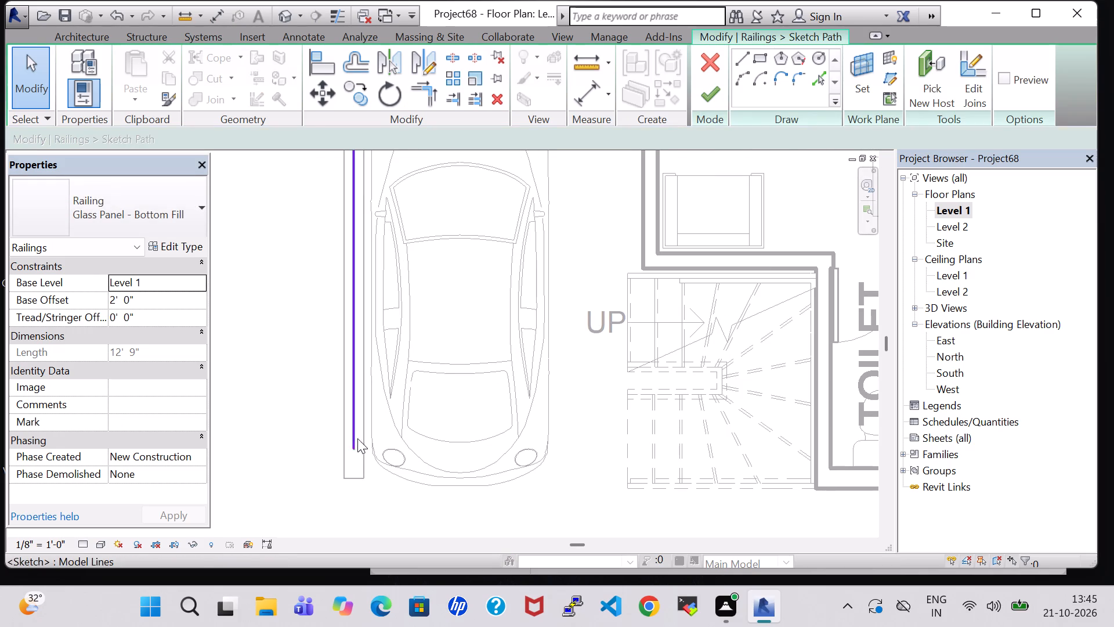
click(352, 439)
drag(352, 448, 352, 462)
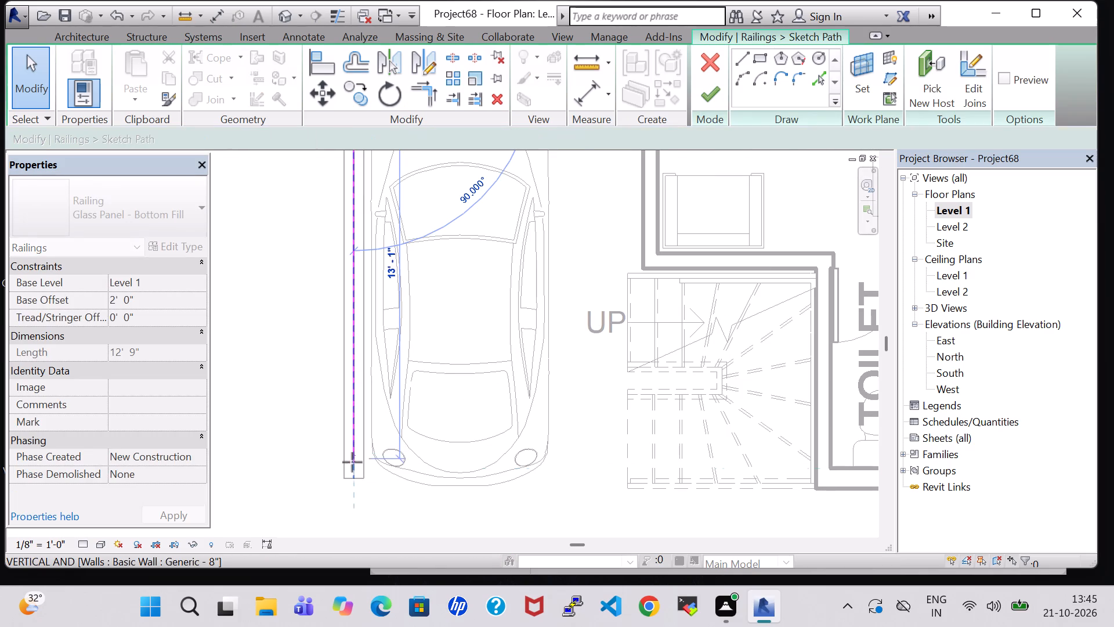
drag(352, 462, 352, 473)
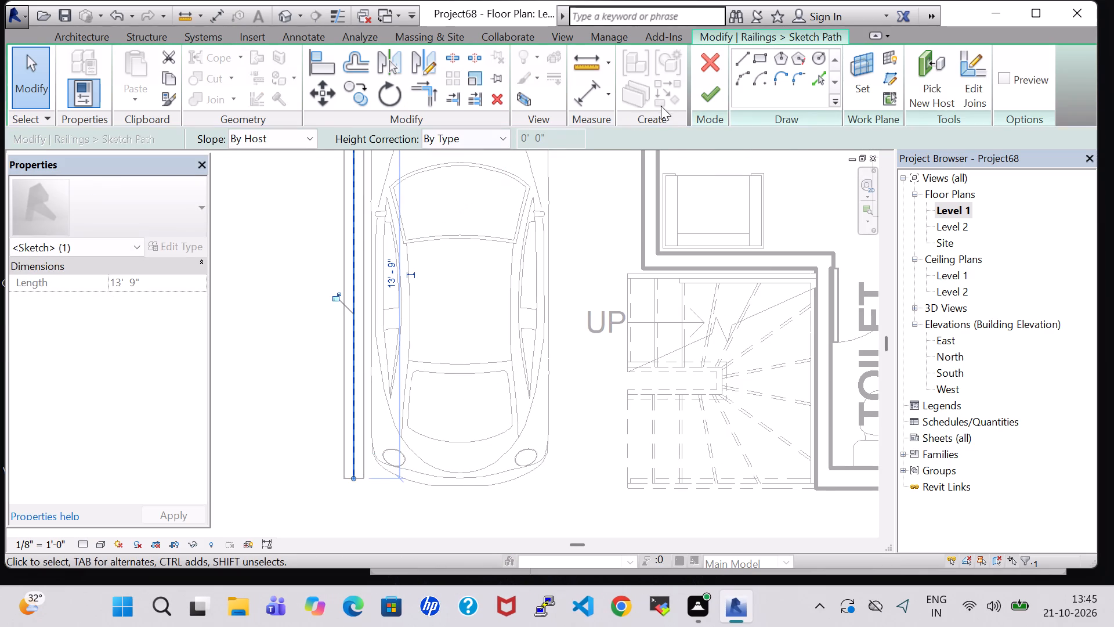
click(714, 98)
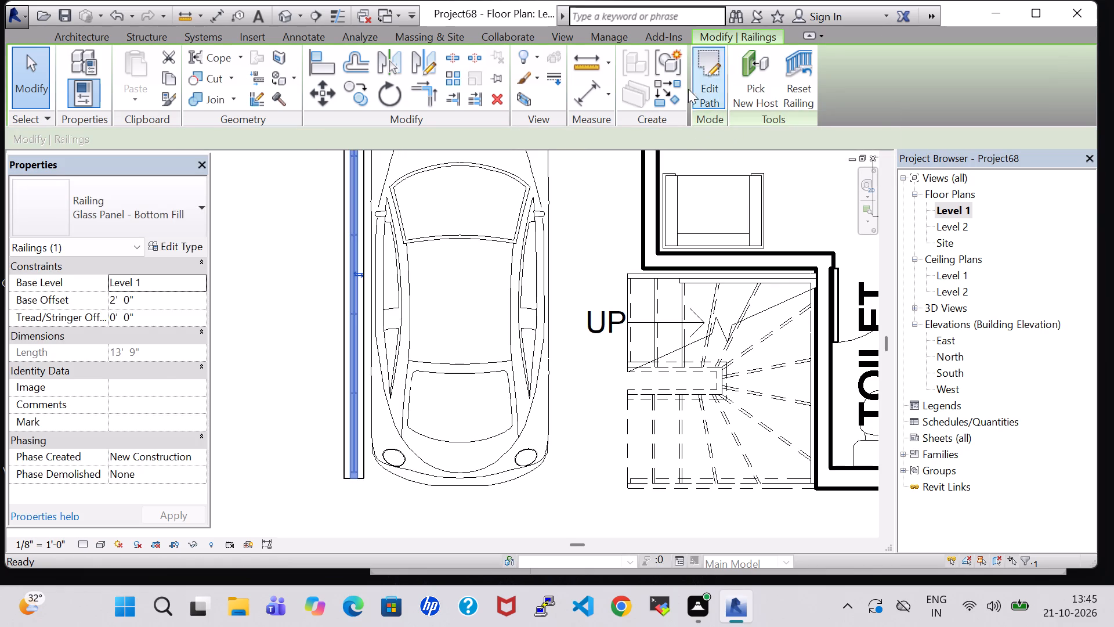
Draw a 10' 0" high Generic - 8" wall from the toilet's southwest corner west along the stair's south edge to its west end.
scroll(670, 369, down, 2)
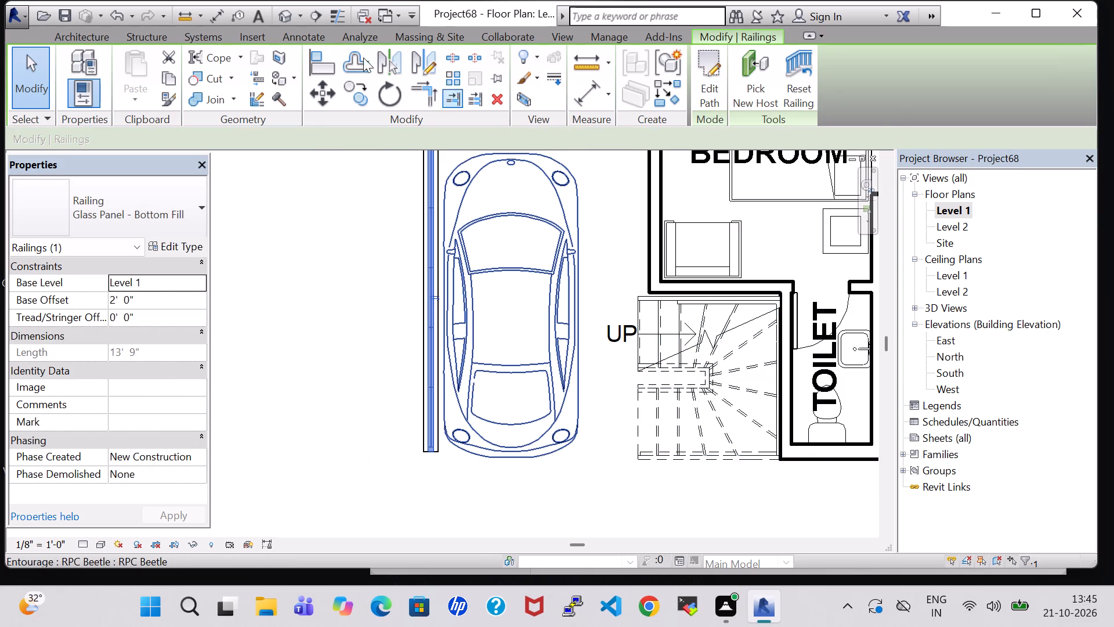
click(64, 33)
click(75, 64)
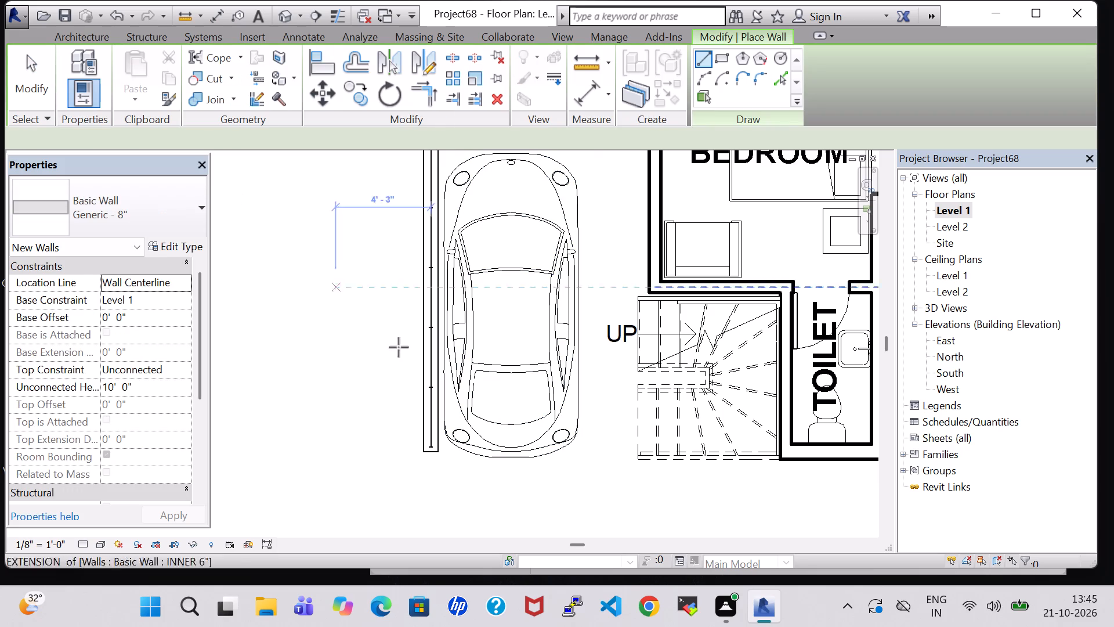
click(786, 455)
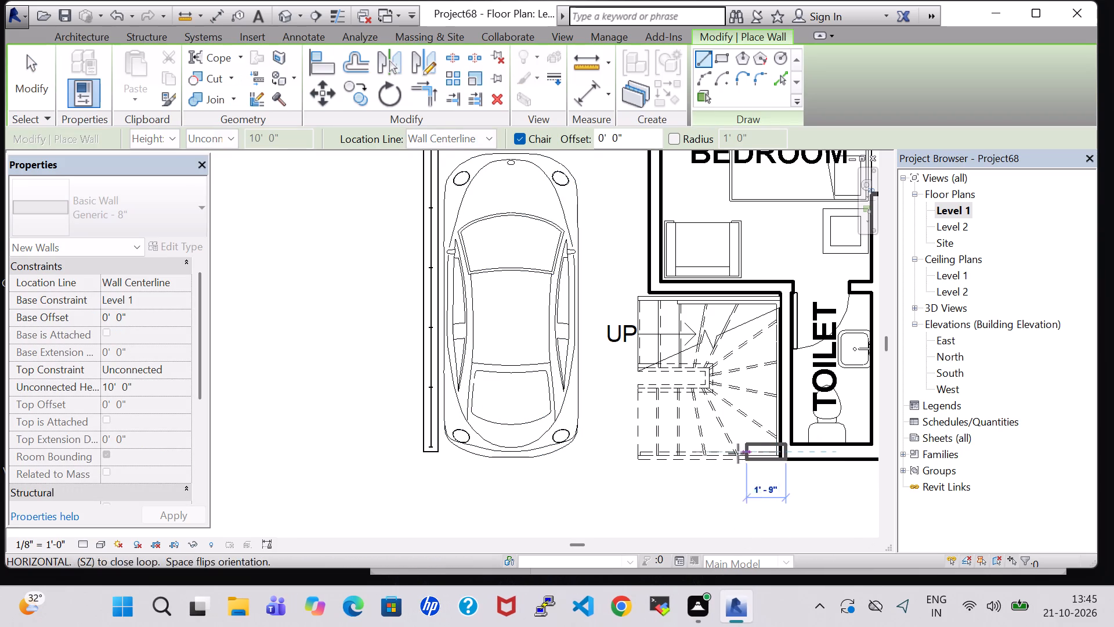
click(636, 453)
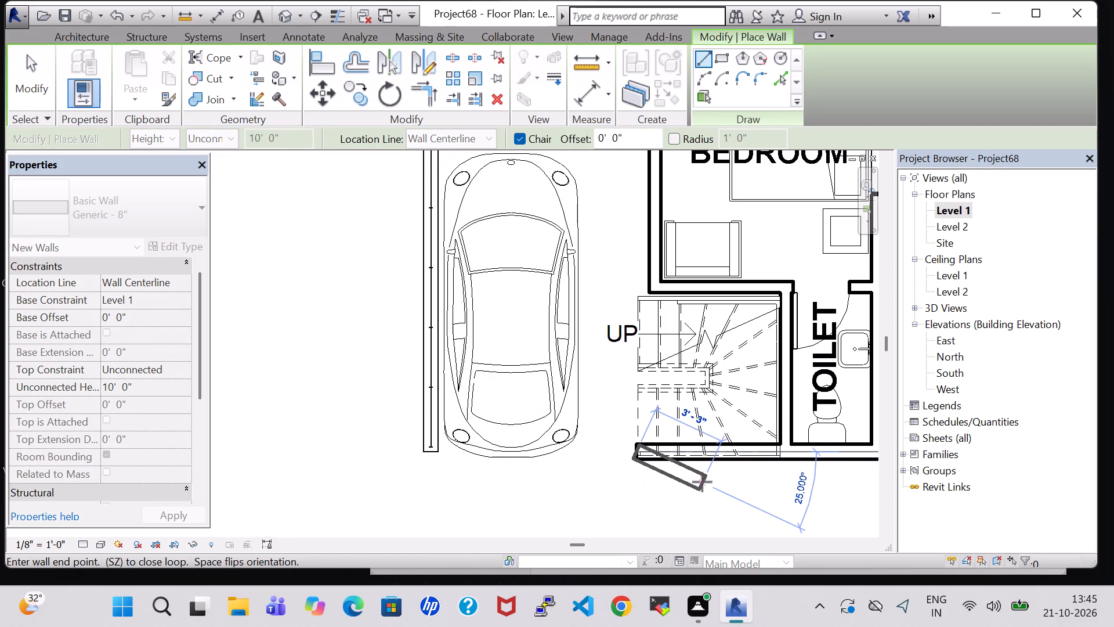
key(Escape)
key(Escape)
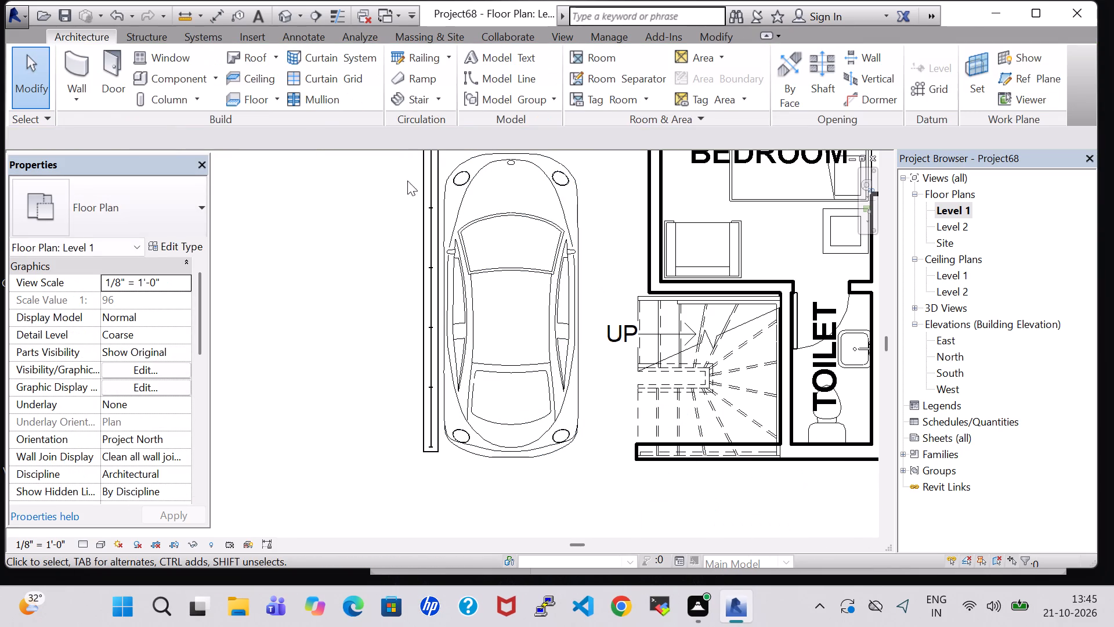
Examine the stair wall, the car area, the low wall and the railing in the 3D view.
click(281, 10)
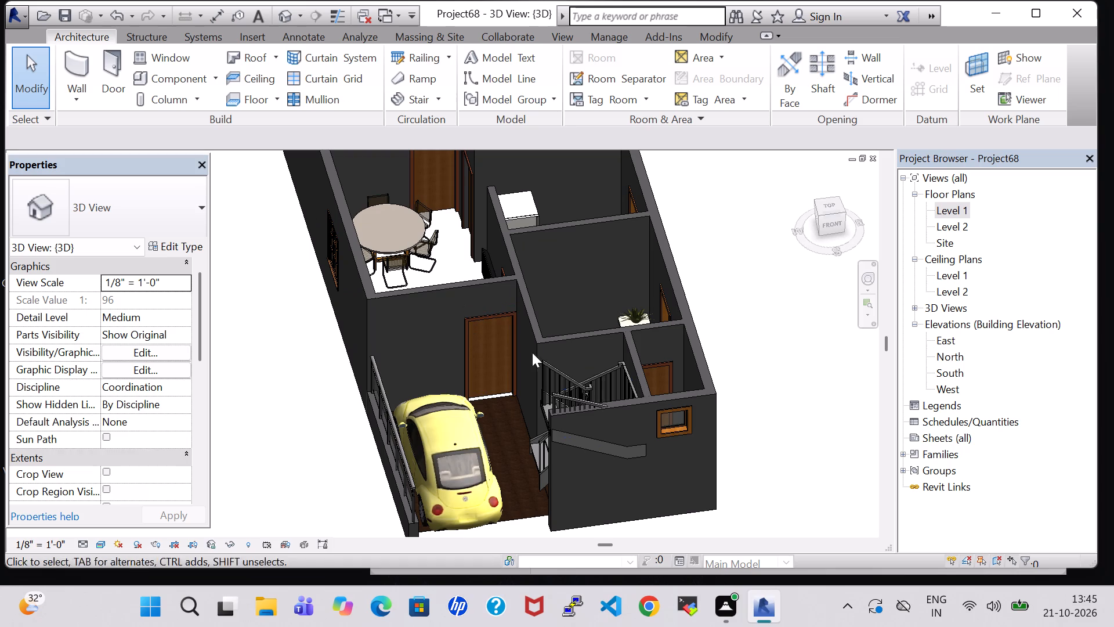
middle_drag(735, 313, 779, 348)
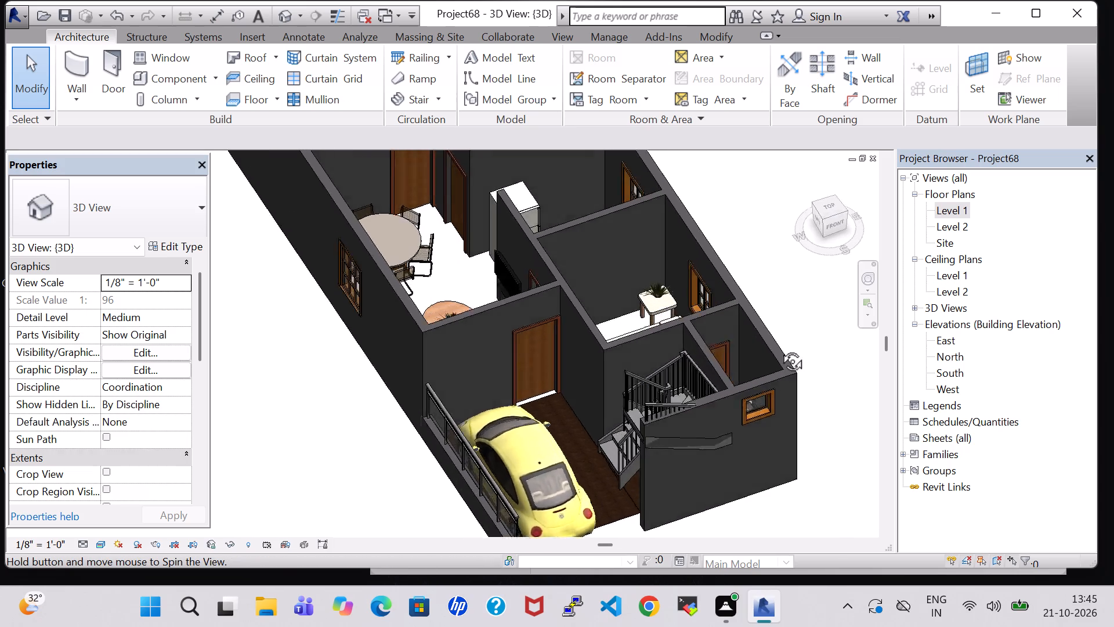
middle_drag(779, 348, 874, 404)
shift+middle_drag(664, 461, 707, 460)
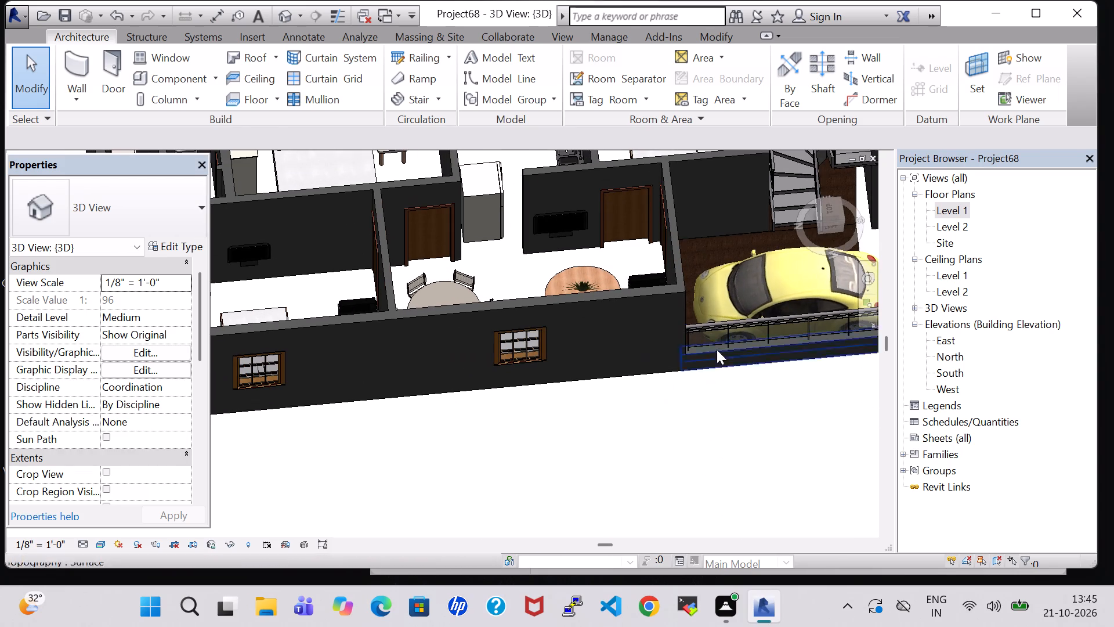
middle_drag(750, 371, 614, 408)
scroll(614, 408, up, 2)
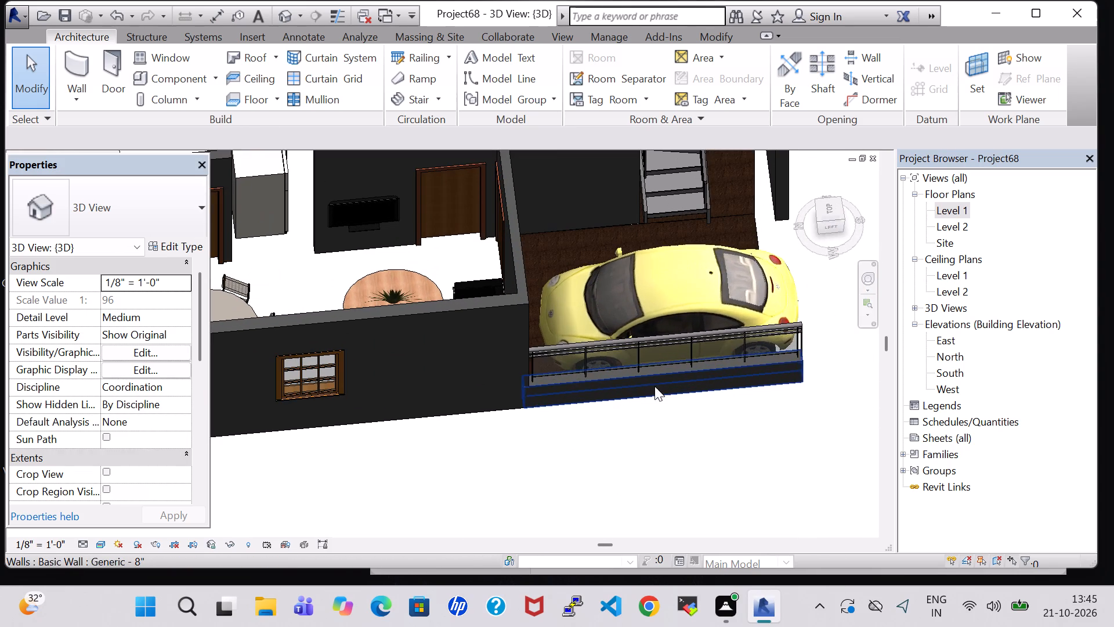
middle_drag(823, 271, 771, 407)
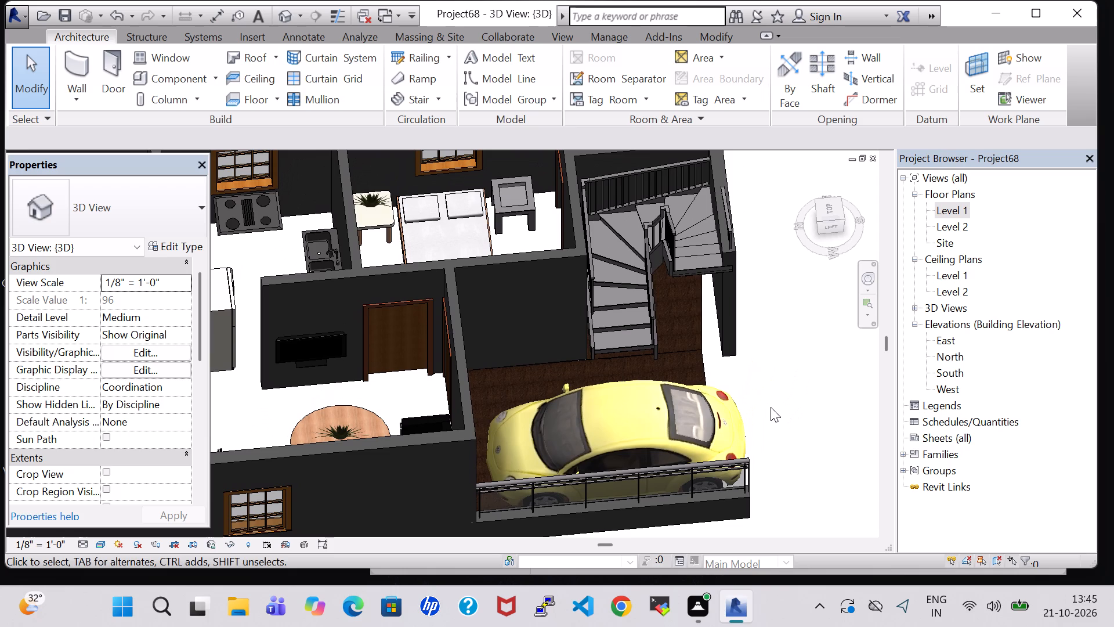
scroll(759, 379, up, 1)
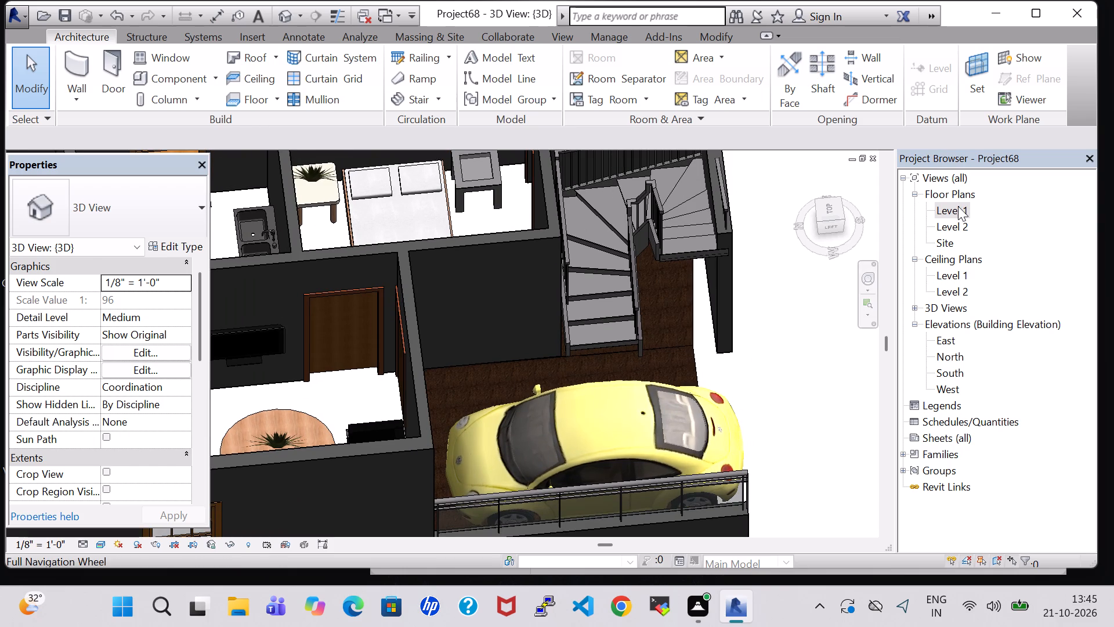
In the Level 1 plan, nudge the Generic - 8" wall along the south side of the stair and toilet slightly south.
double_click(958, 206)
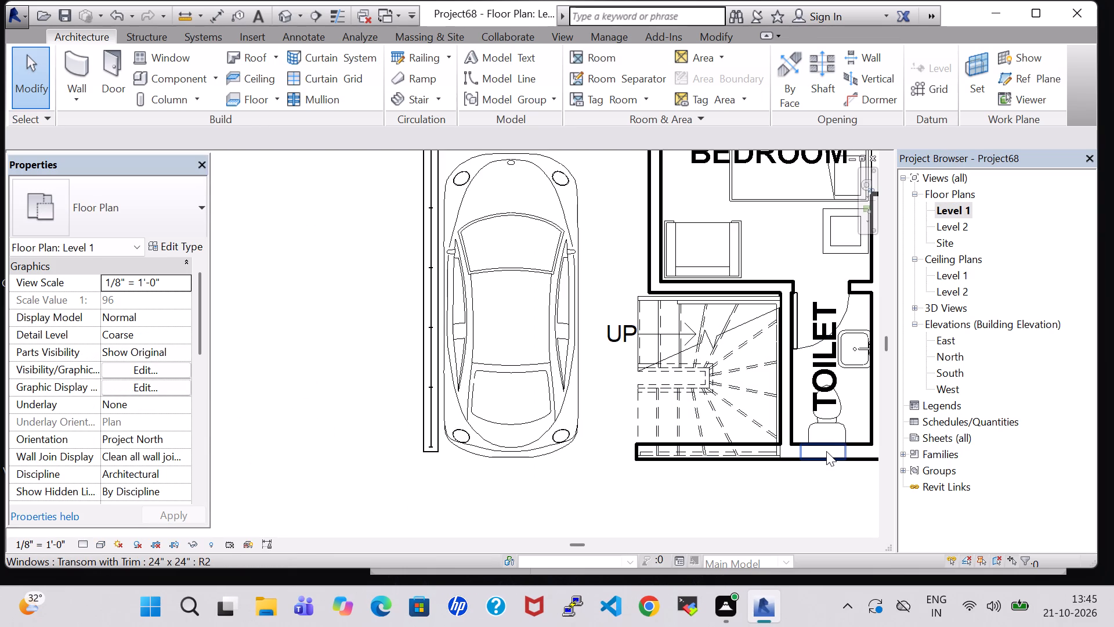
click(860, 446)
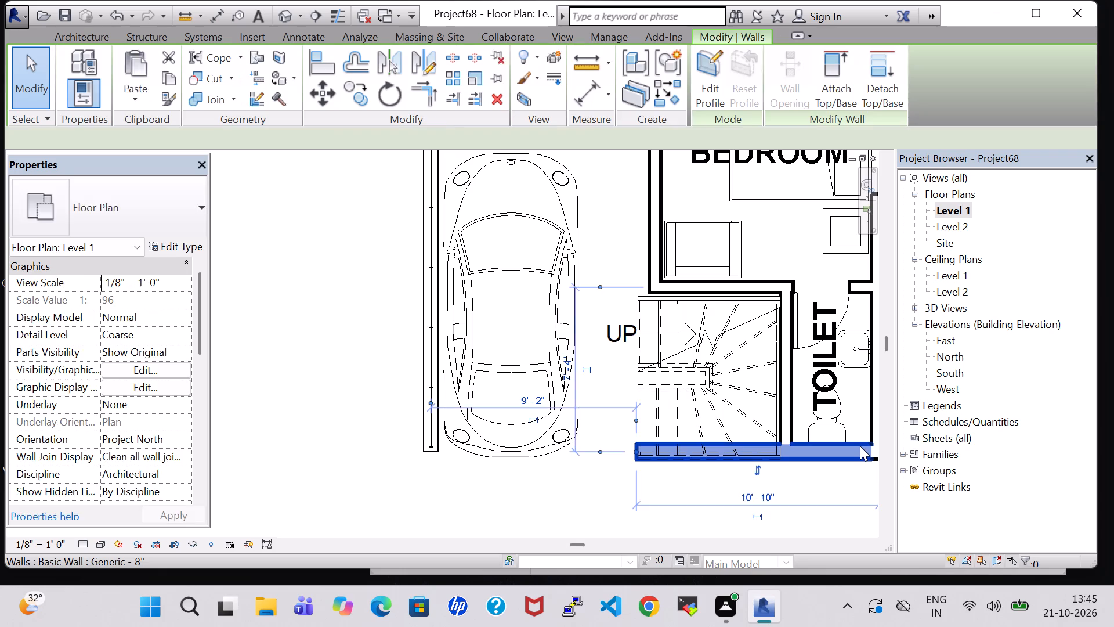
key(Down)
key(Down)
key(Down)
key(Down)
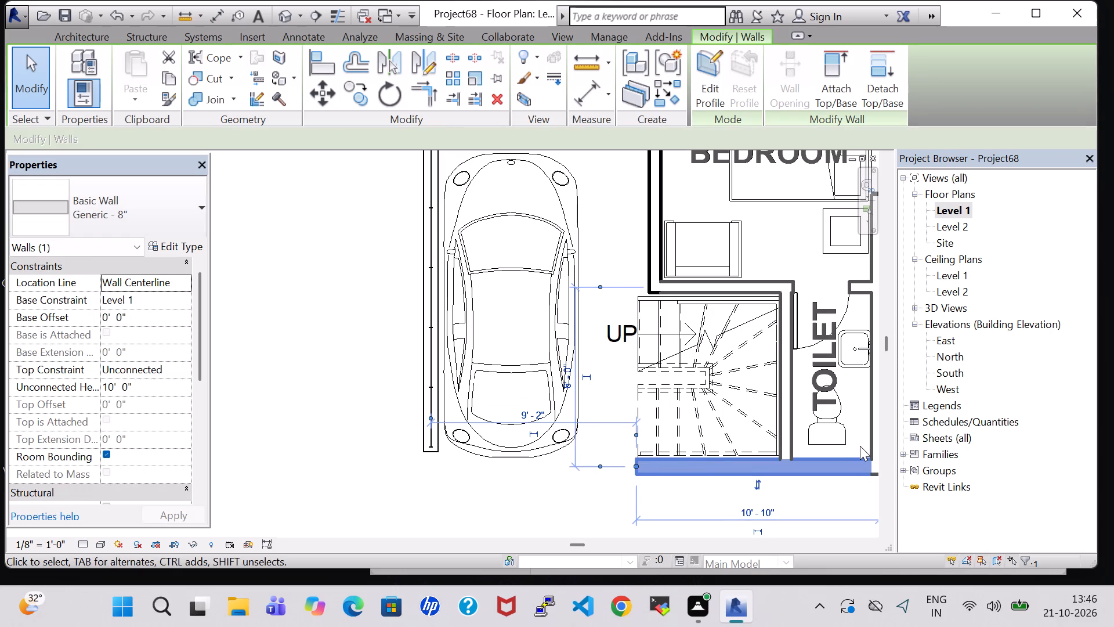
key(Down)
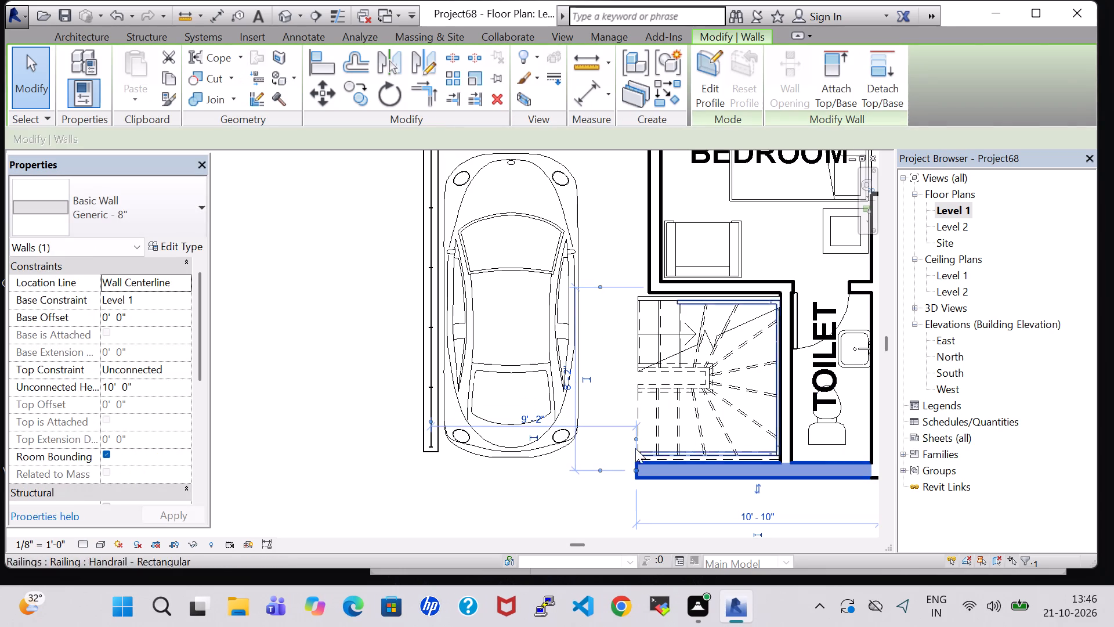
click(612, 480)
Nudge the Toilet-Domestic-3D fixture south until its tank meets the toilet's south wall.
middle_drag(616, 478, 472, 476)
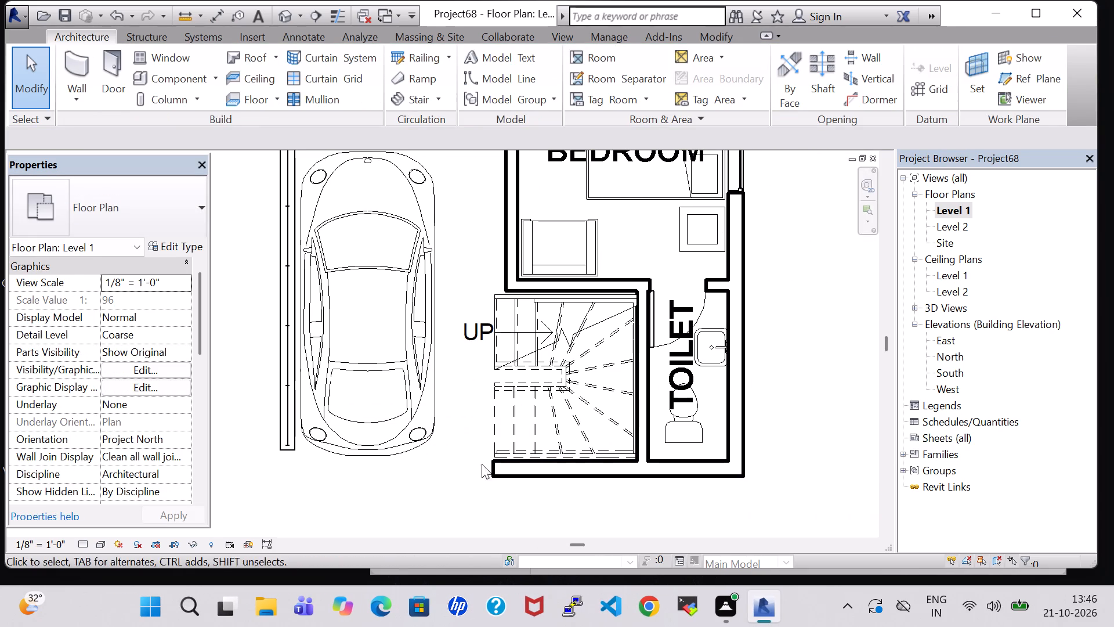
click(692, 435)
key(Down)
key(Down)
key(Down)
key(Down)
key(Down)
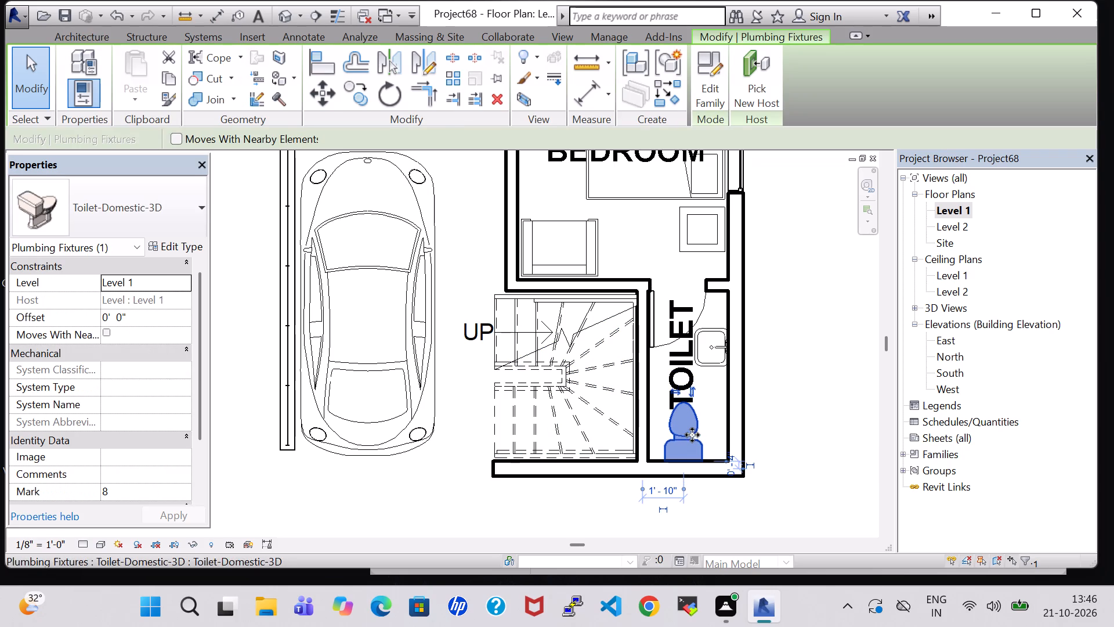
Nudge the toilet's square vanity sink slightly south along the east wall.
click(712, 357)
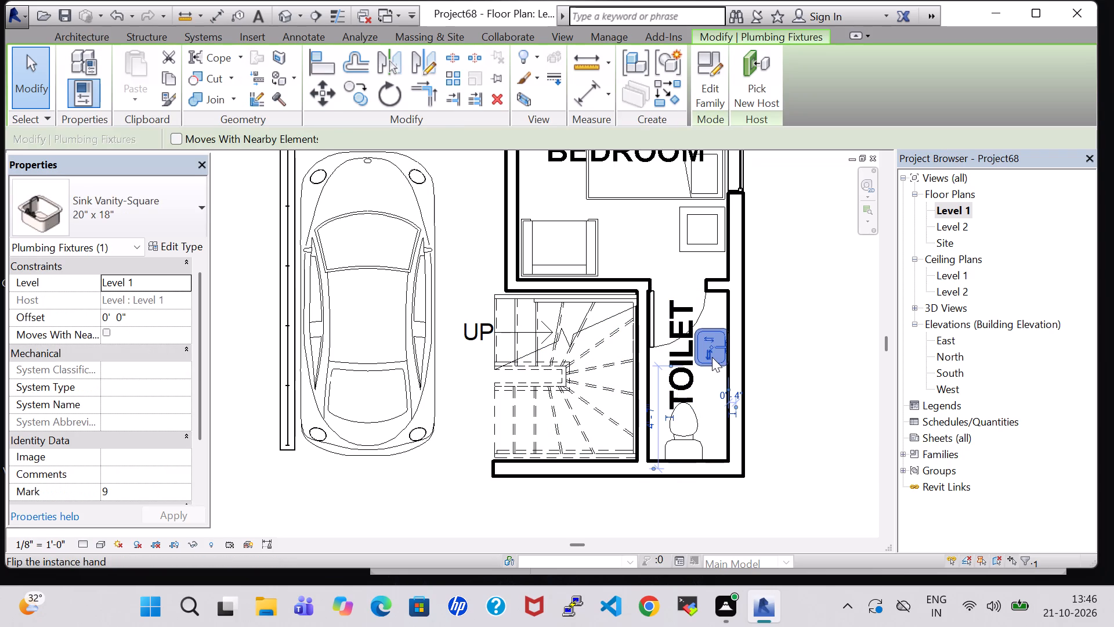
key(Down)
key(Down)
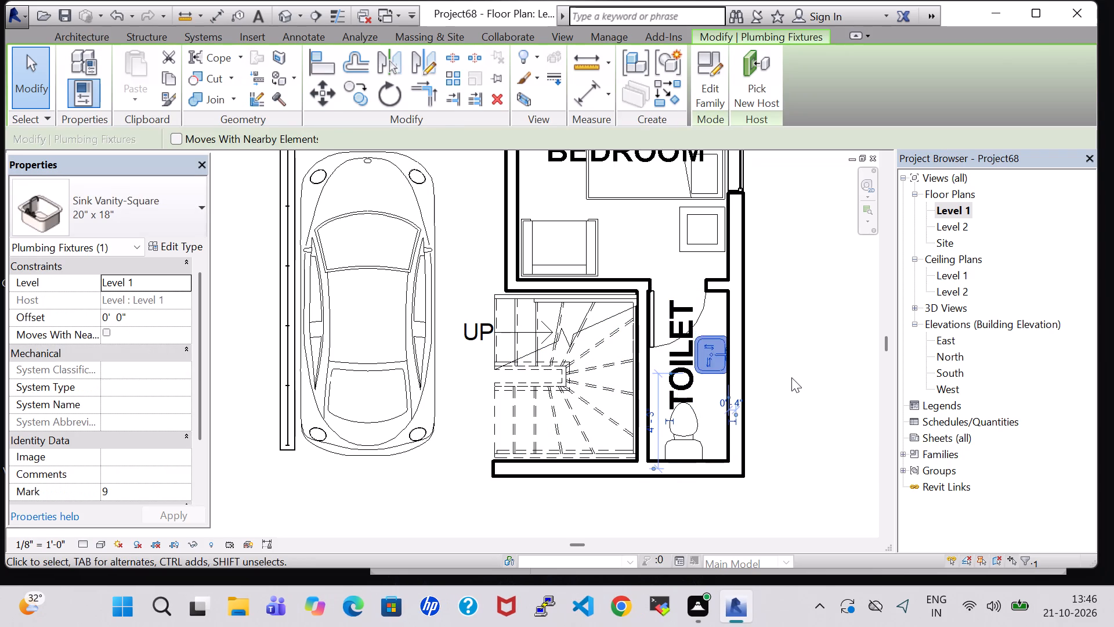
click(791, 377)
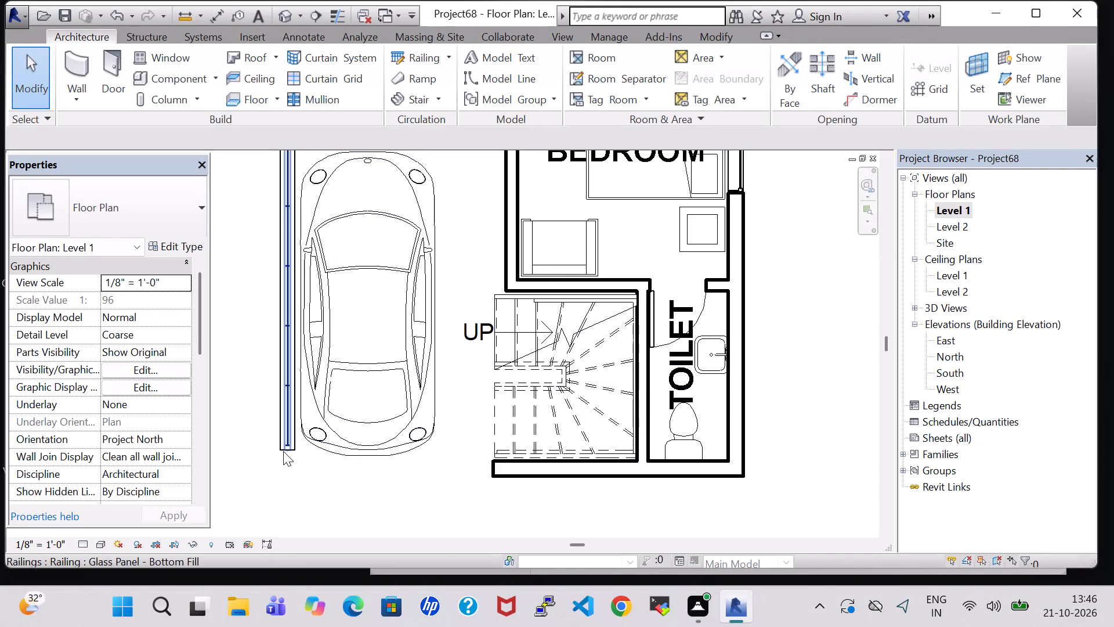
Nudge the 2' 0" high wall beside the car south, extending it to about 15' long, nearly level with the stair's south wall.
scroll(281, 451, up, 4)
click(277, 443)
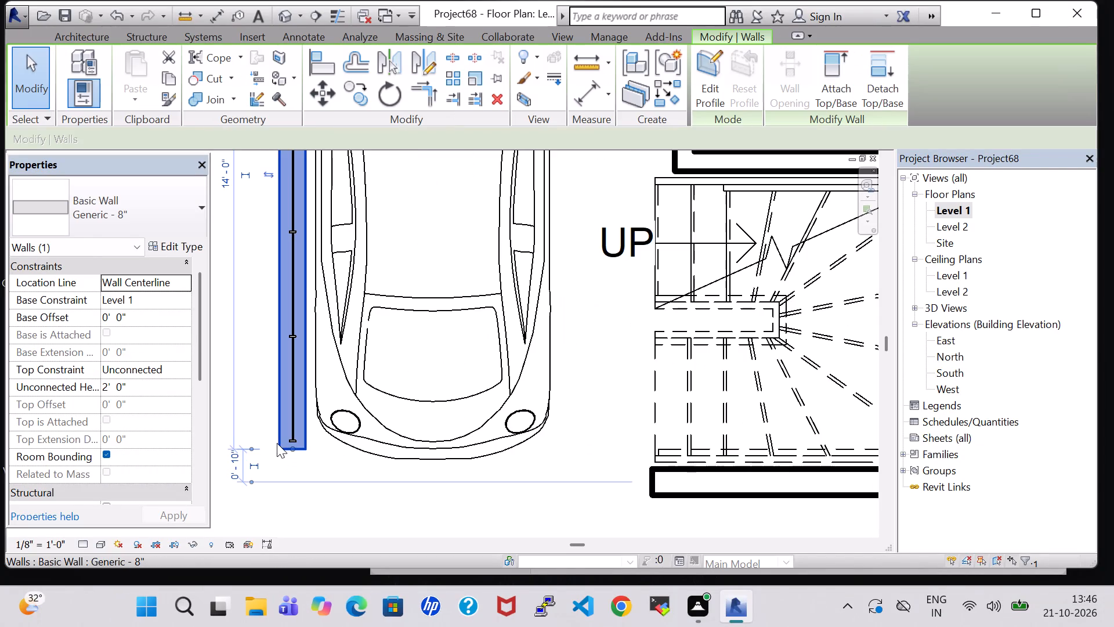
key(Down)
key(Down)
key(Down)
key(Down)
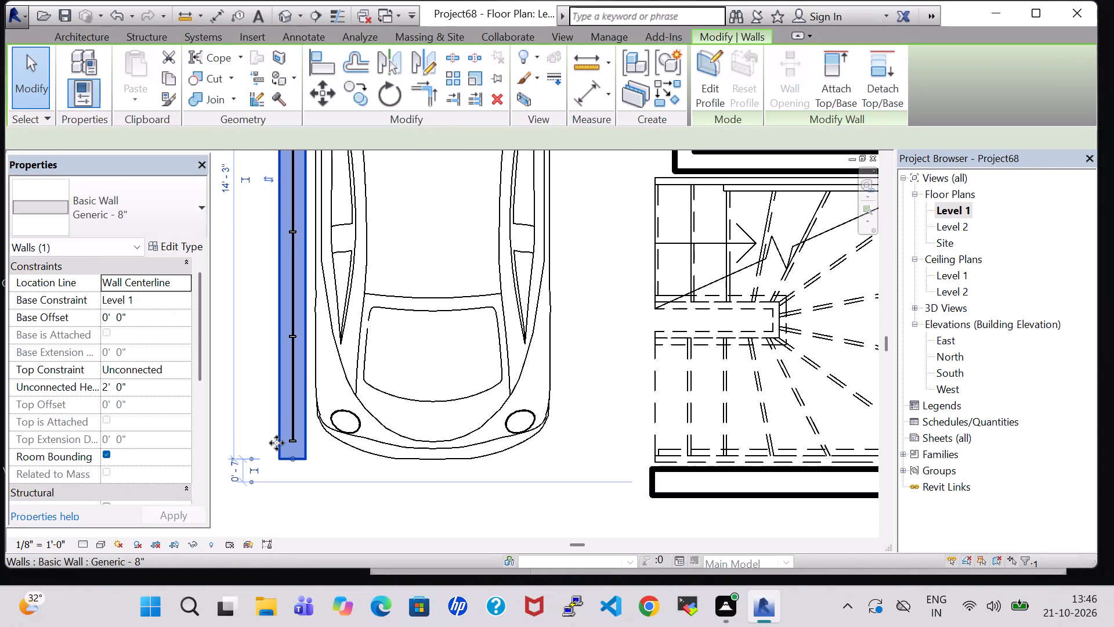
key(Down)
key(Down)
key(Down)
key(Down)
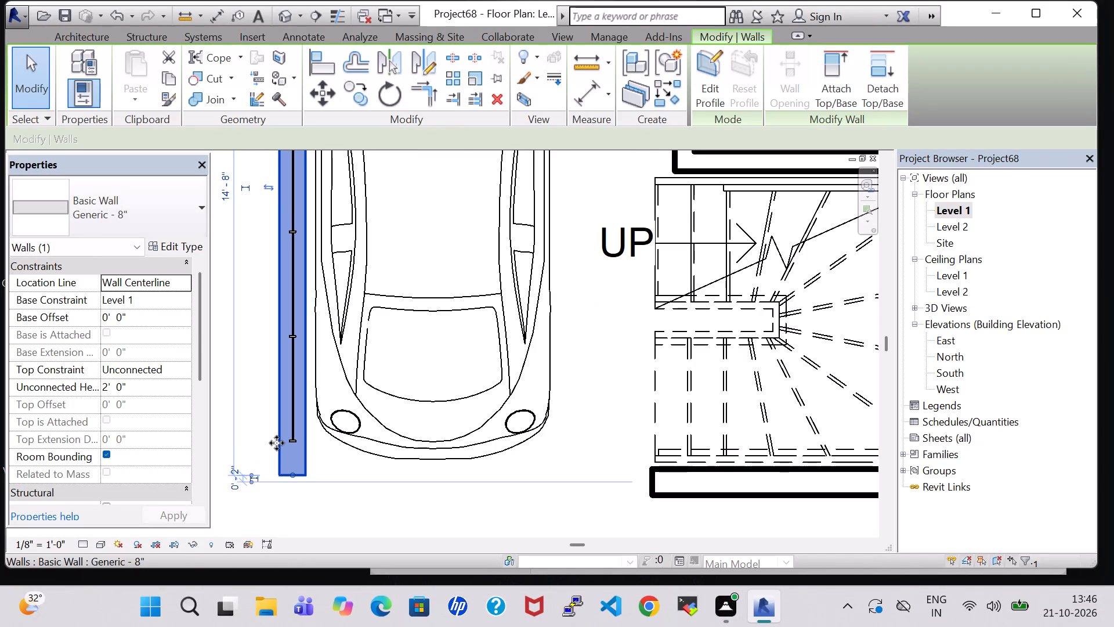
key(Down)
key(Down)
key(Down)
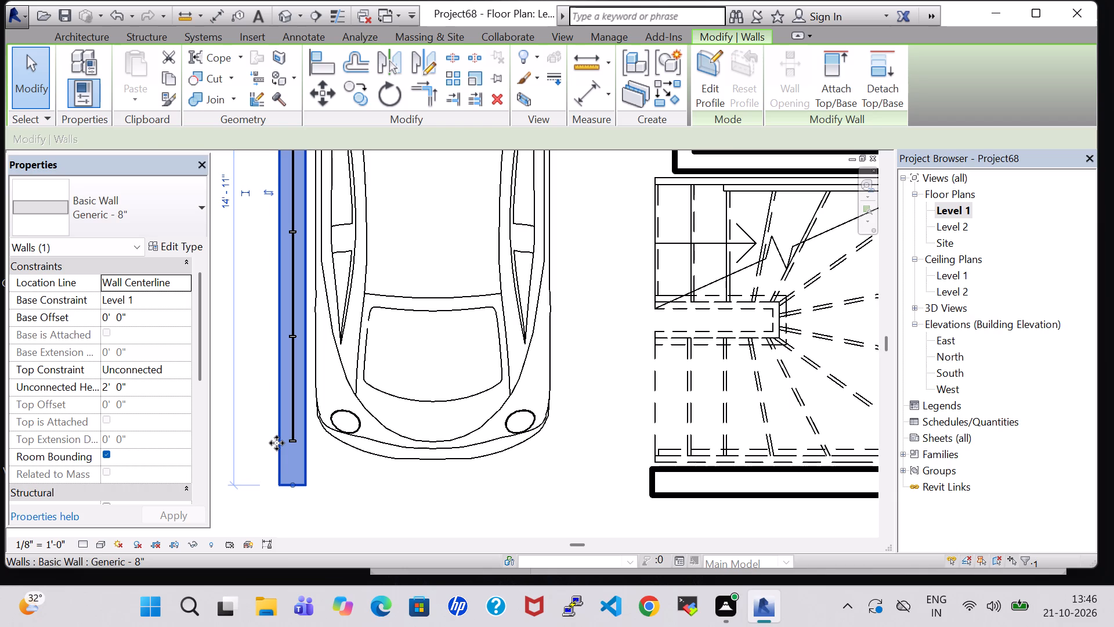
key(Down)
click(323, 512)
Edit the path of the Glass Panel - Bottom Fill railing beside the car, stretching its south end to make it 14' 6" long.
click(296, 437)
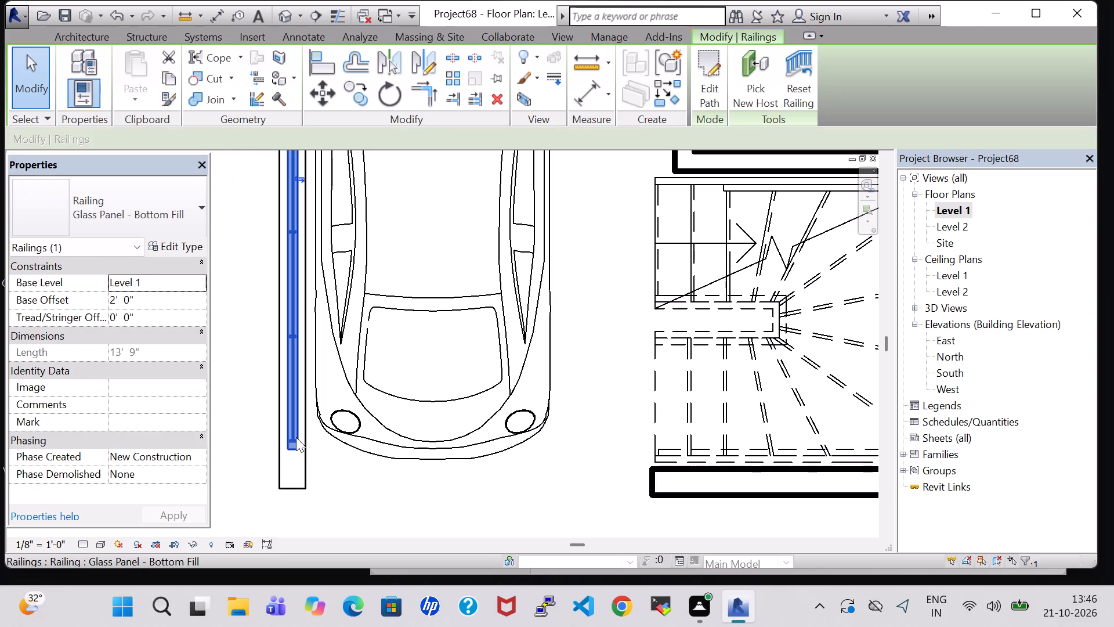
click(718, 84)
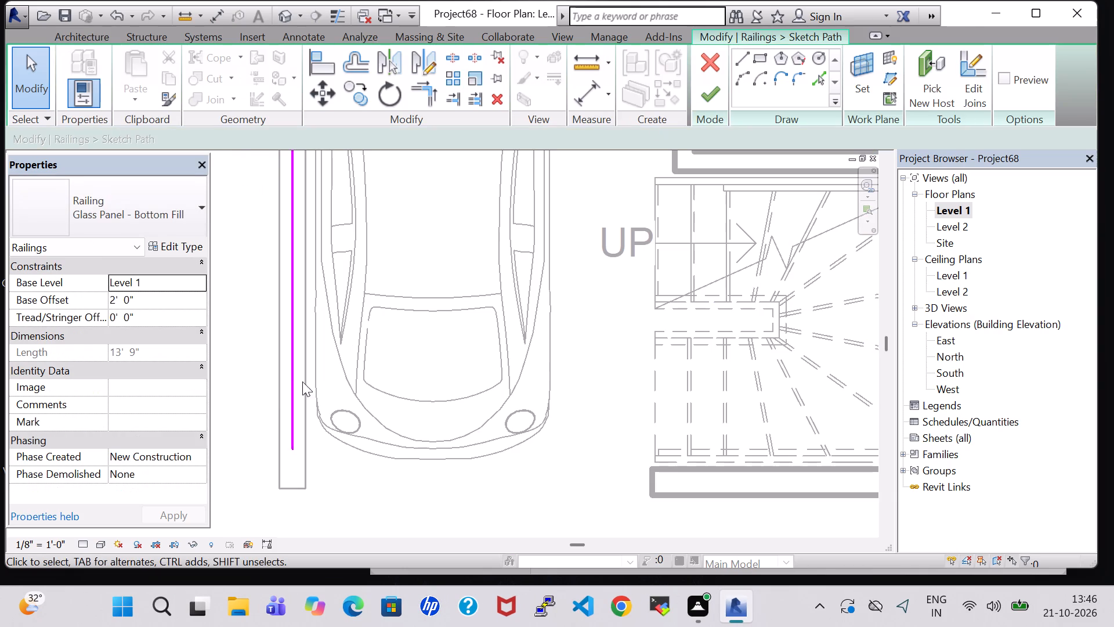
click(292, 445)
drag(292, 448, 291, 465)
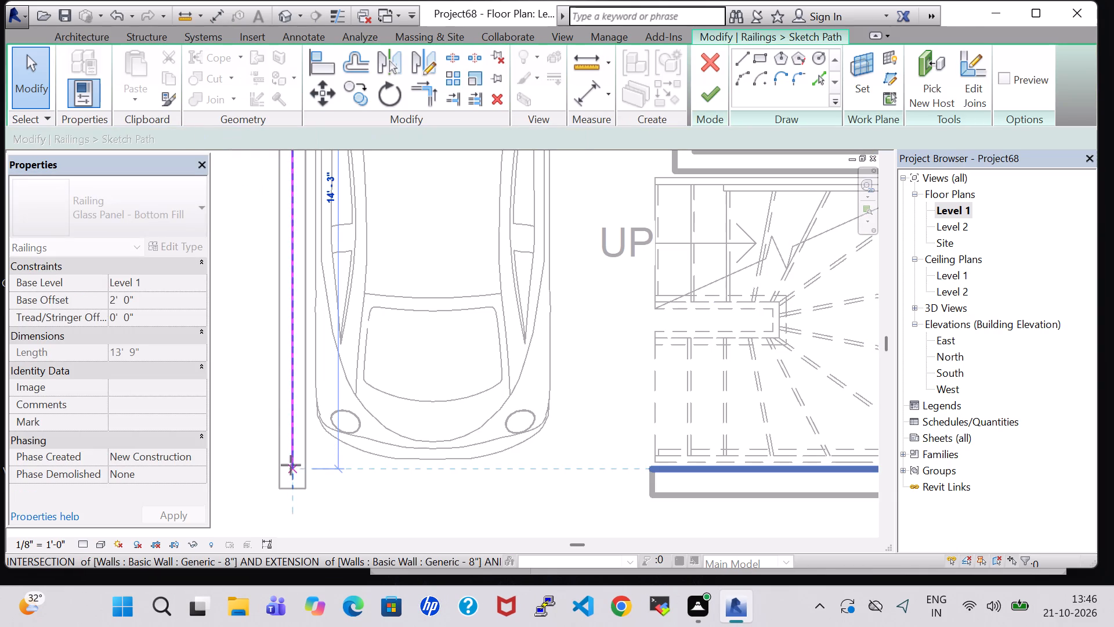
drag(291, 465, 291, 480)
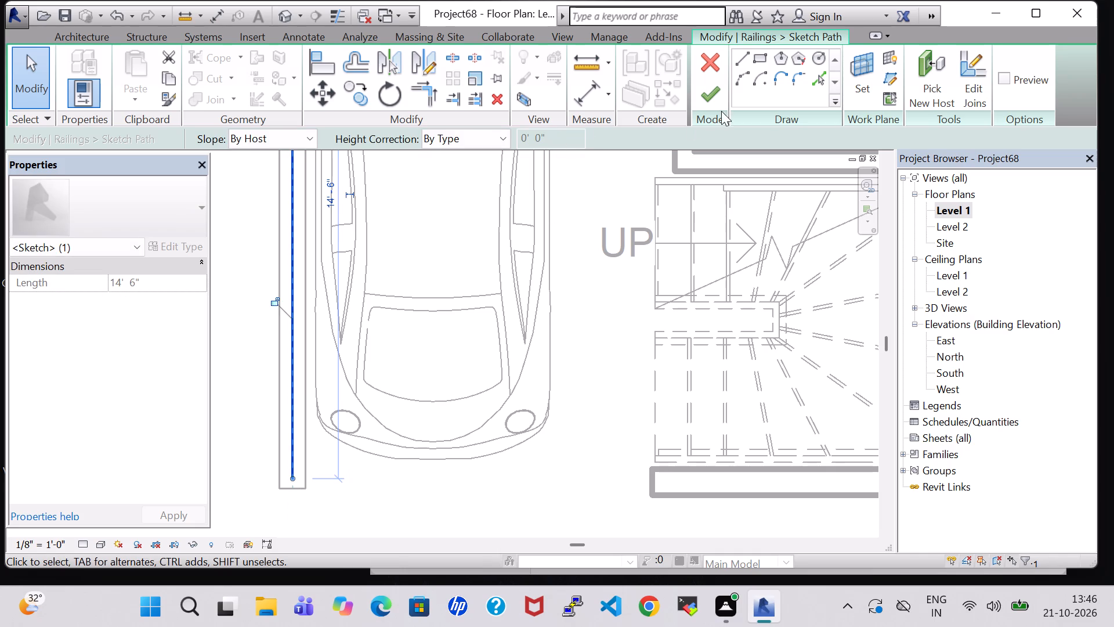
click(711, 103)
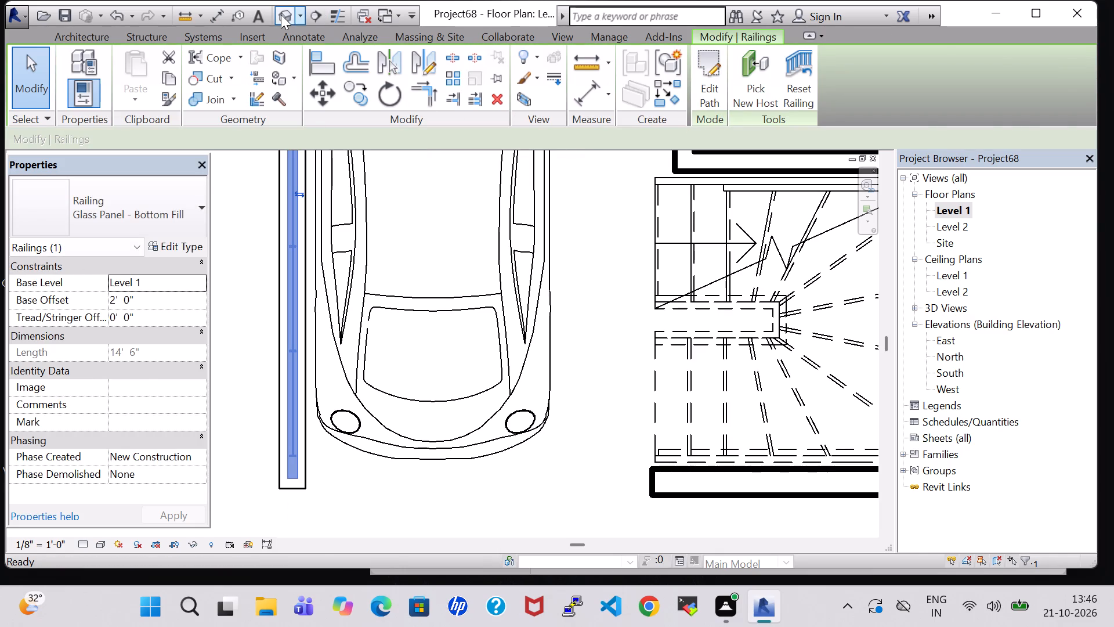
In the 3D view, nudge the toilet's round floor drain south and slightly east, placing it beside the toilet bowl.
click(281, 15)
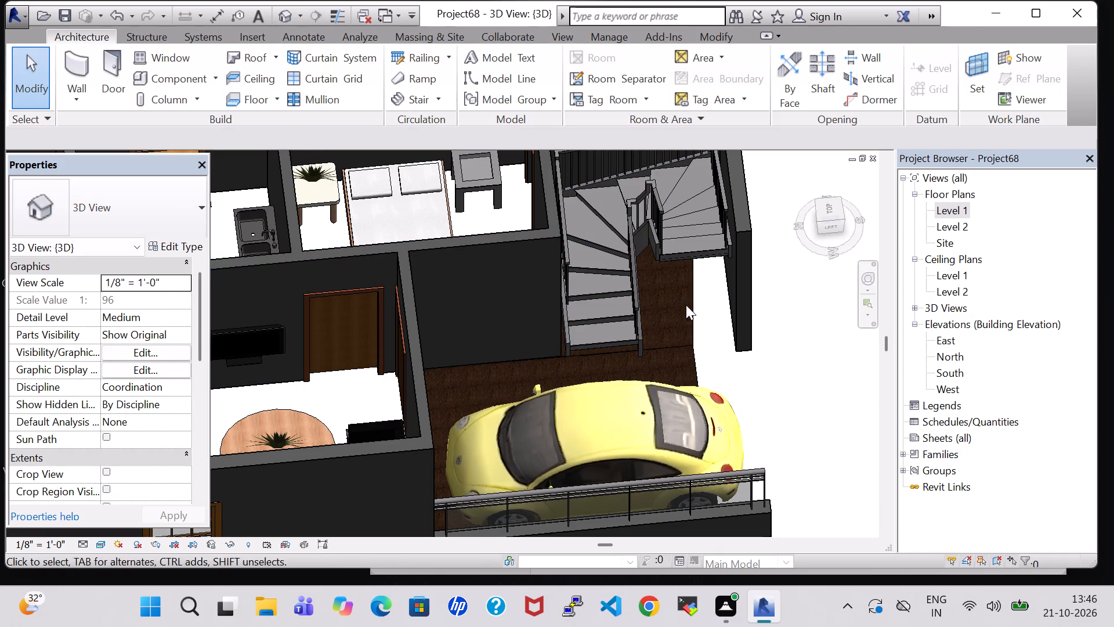
shift+middle_drag(780, 361, 740, 360)
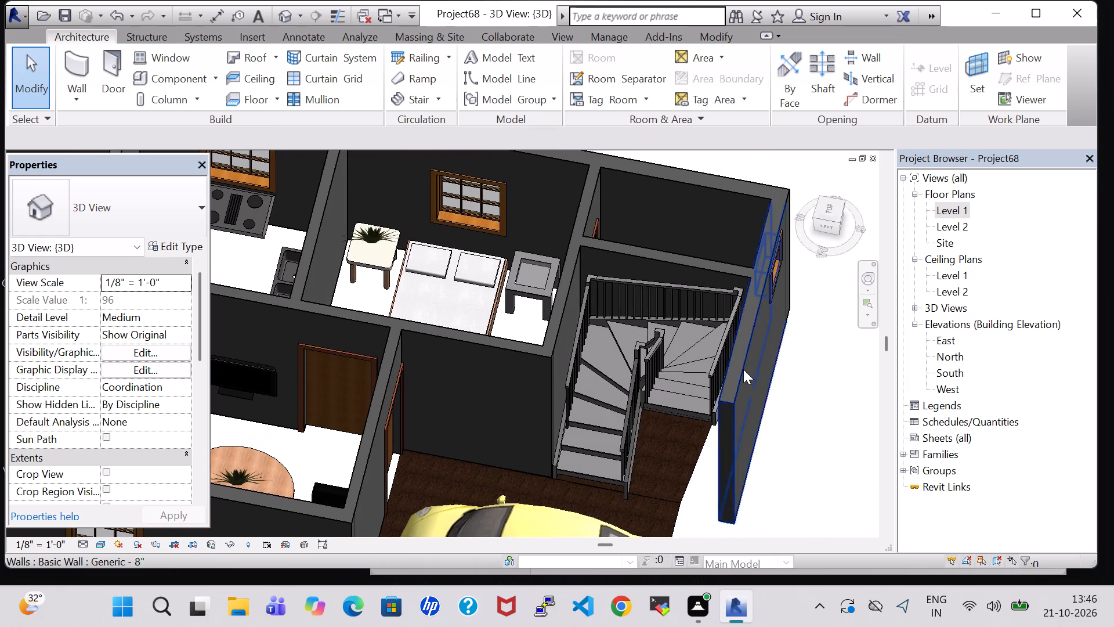
middle_drag(772, 434, 630, 439)
middle_drag(528, 439, 501, 248)
scroll(528, 439, up, 1)
middle_drag(507, 336, 478, 49)
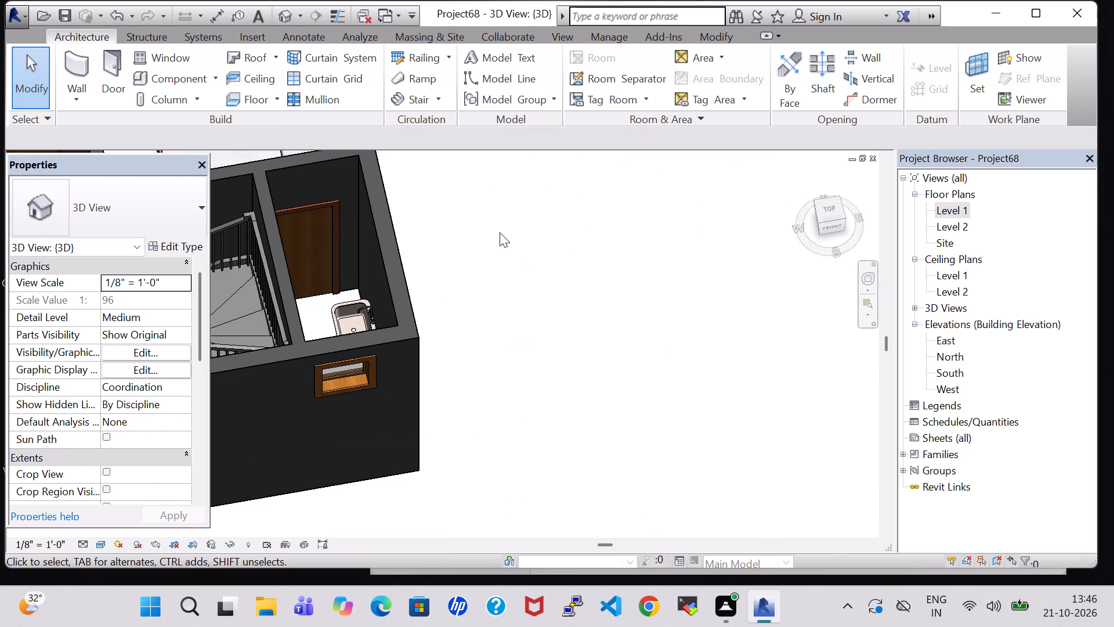
shift+middle_click(498, 200)
shift+middle_drag(501, 214, 515, 311)
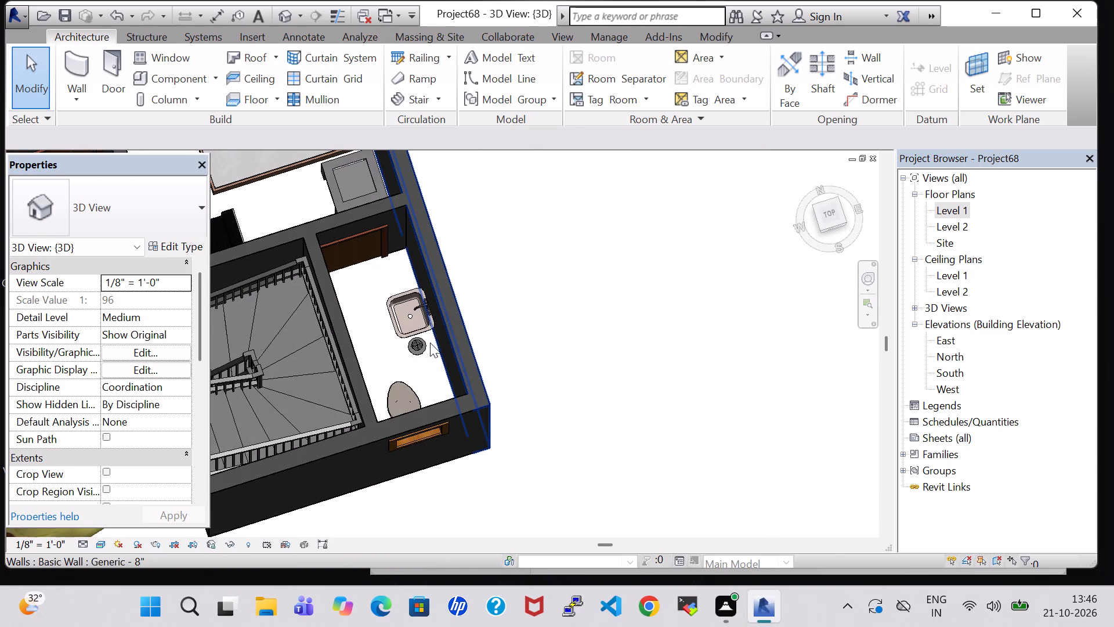
click(420, 345)
key(Down)
key(Down)
key(Down)
key(Down)
key(Down)
key(Down)
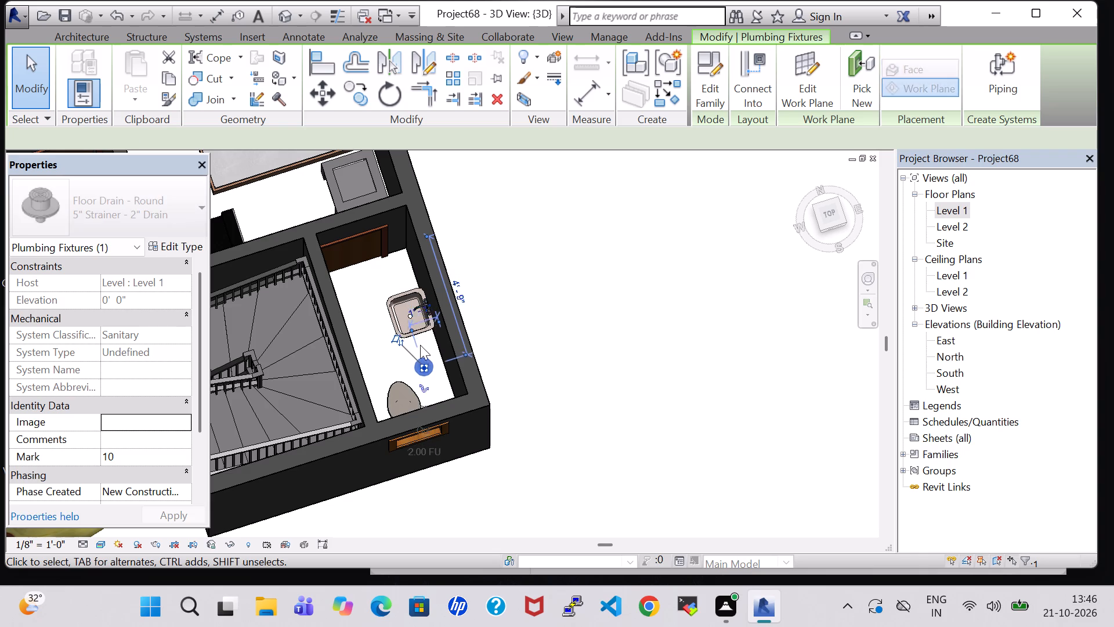
key(Down)
key(Down)
key(Down)
key(Down)
key(Right)
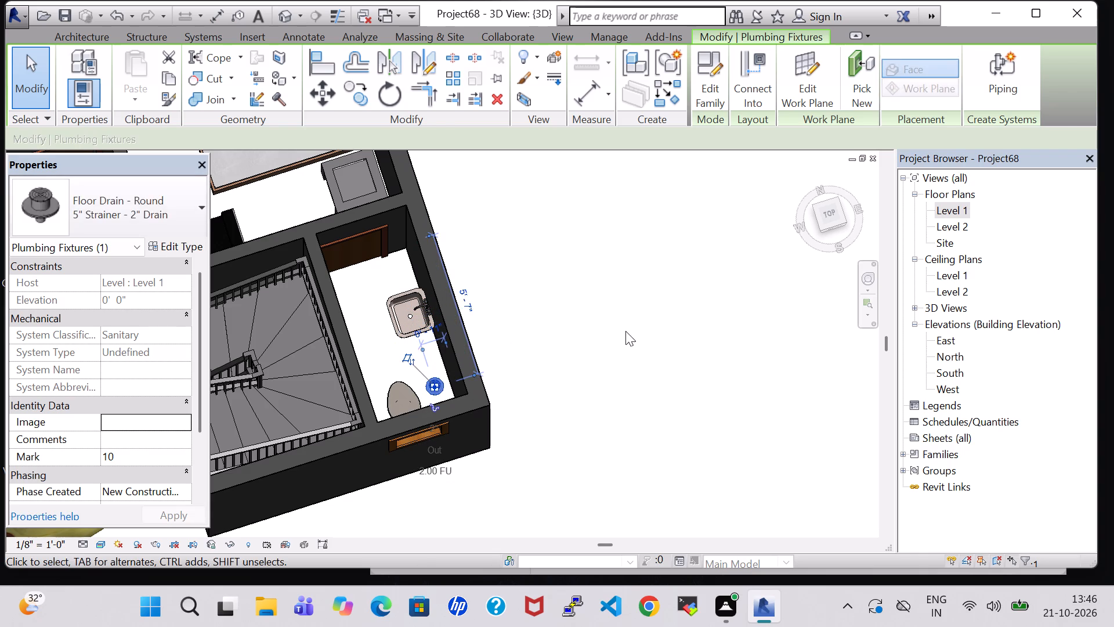
click(627, 331)
In the 3D view, extend the ground surface under the car with 0' 0" points at the low wall's south end and the south wall's west end.
double_click(961, 217)
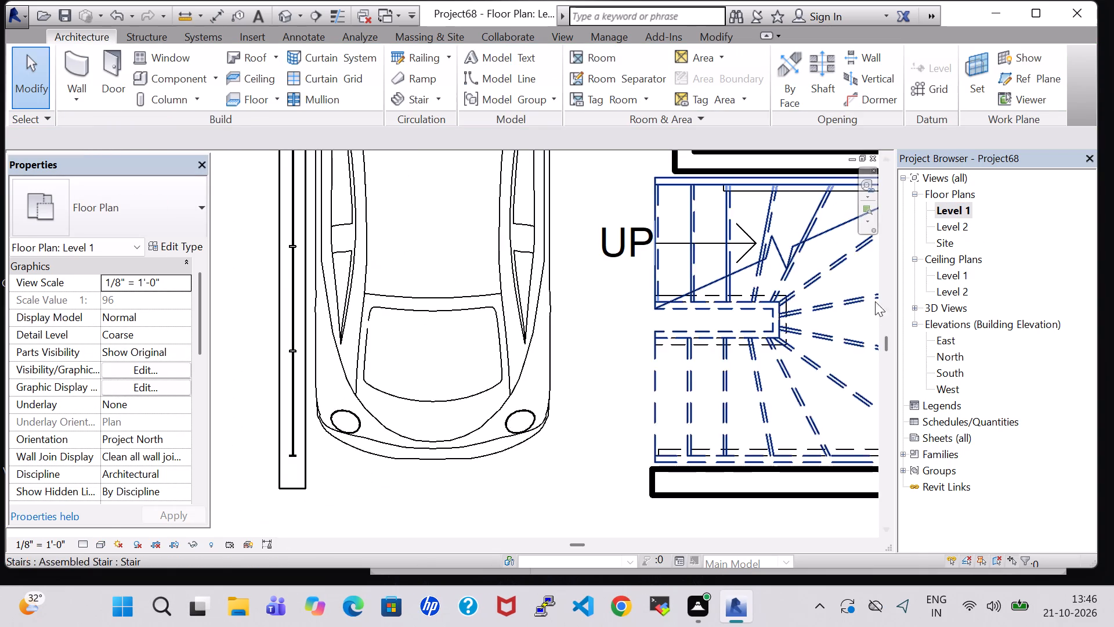
scroll(818, 328, down, 2)
click(433, 44)
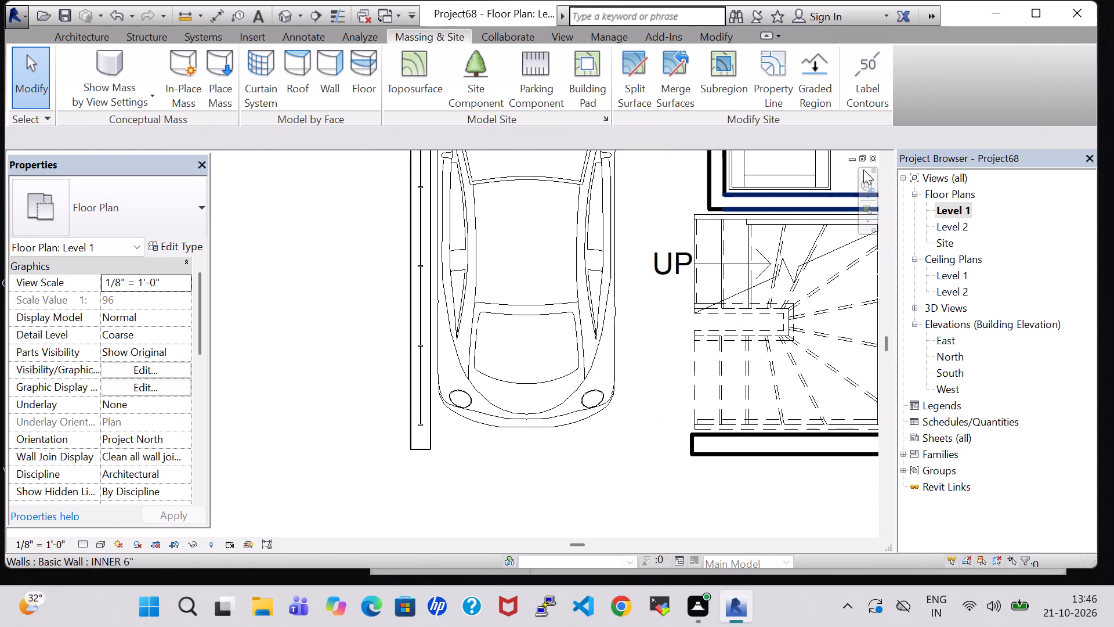
click(282, 19)
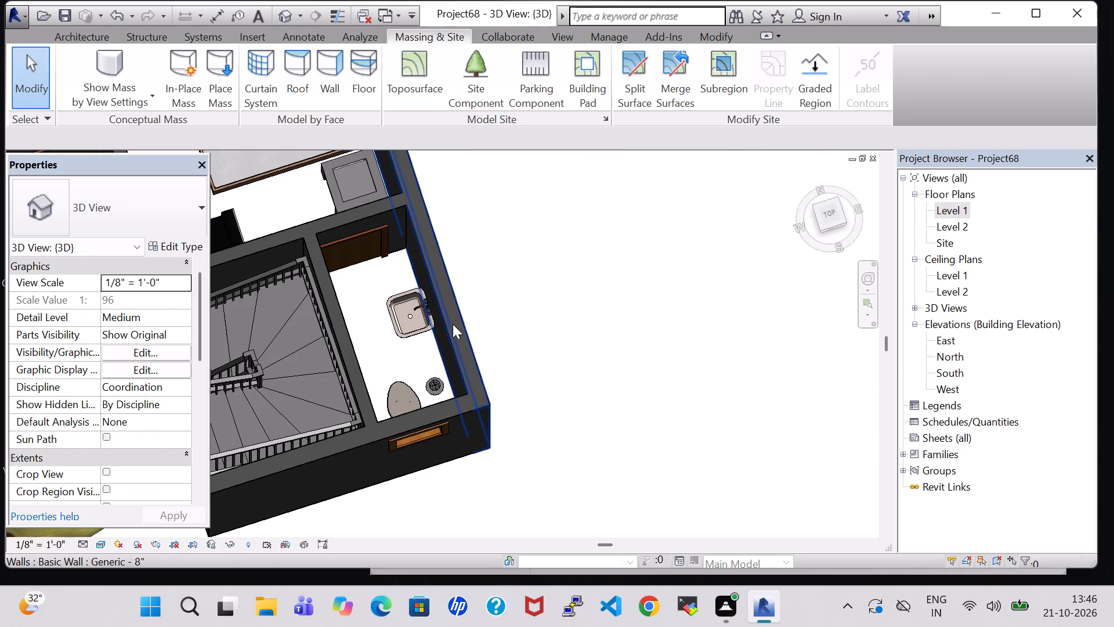
middle_drag(484, 474, 695, 421)
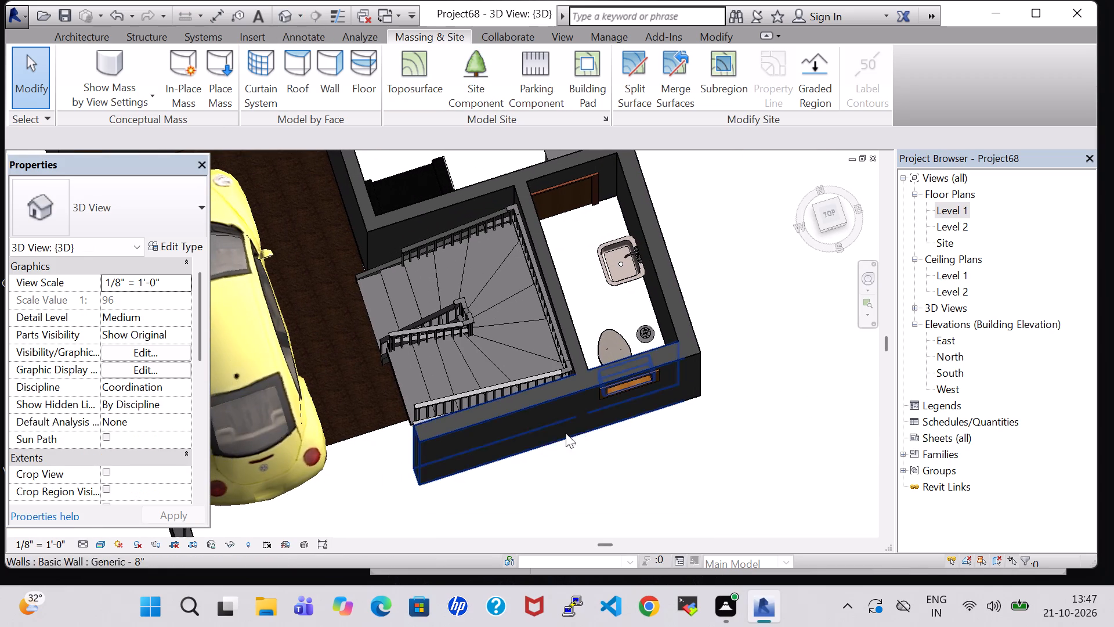
middle_drag(379, 464, 440, 467)
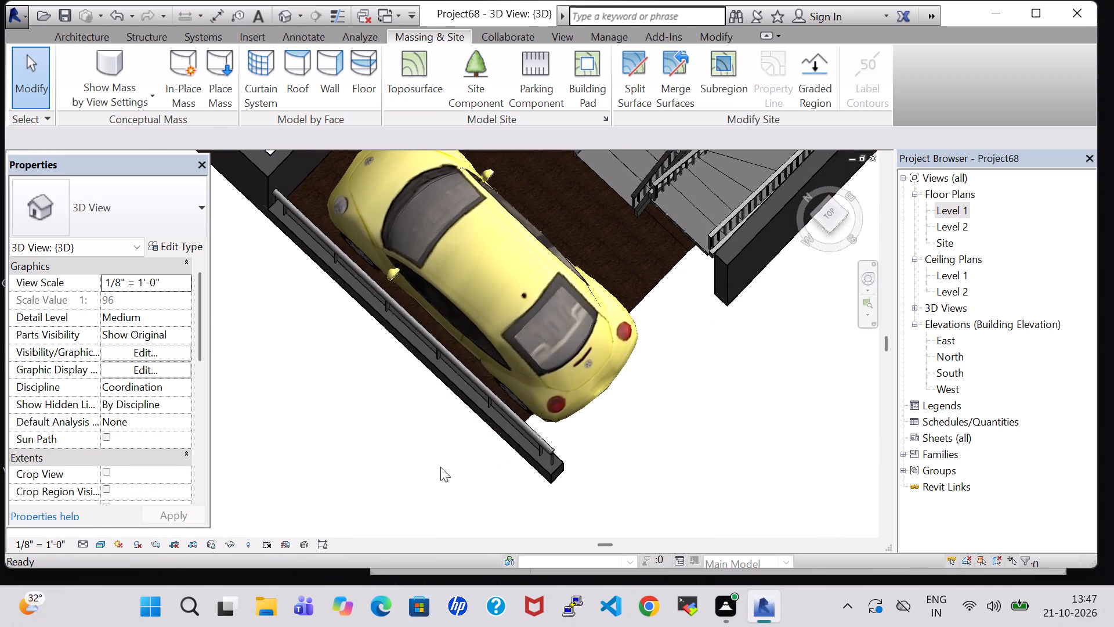
double_click(963, 209)
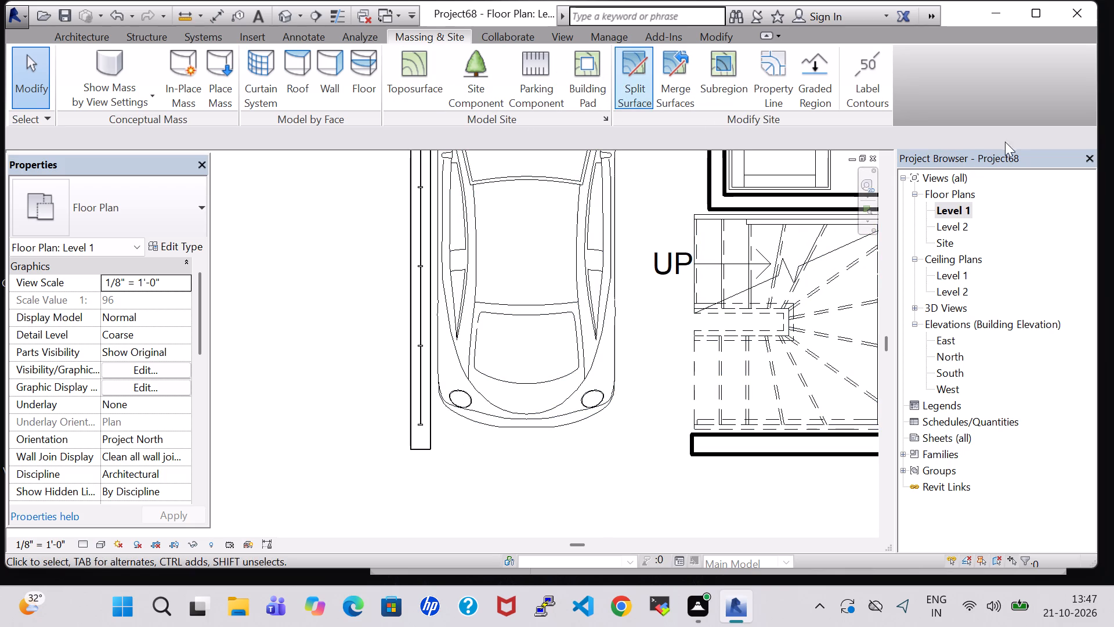
click(278, 17)
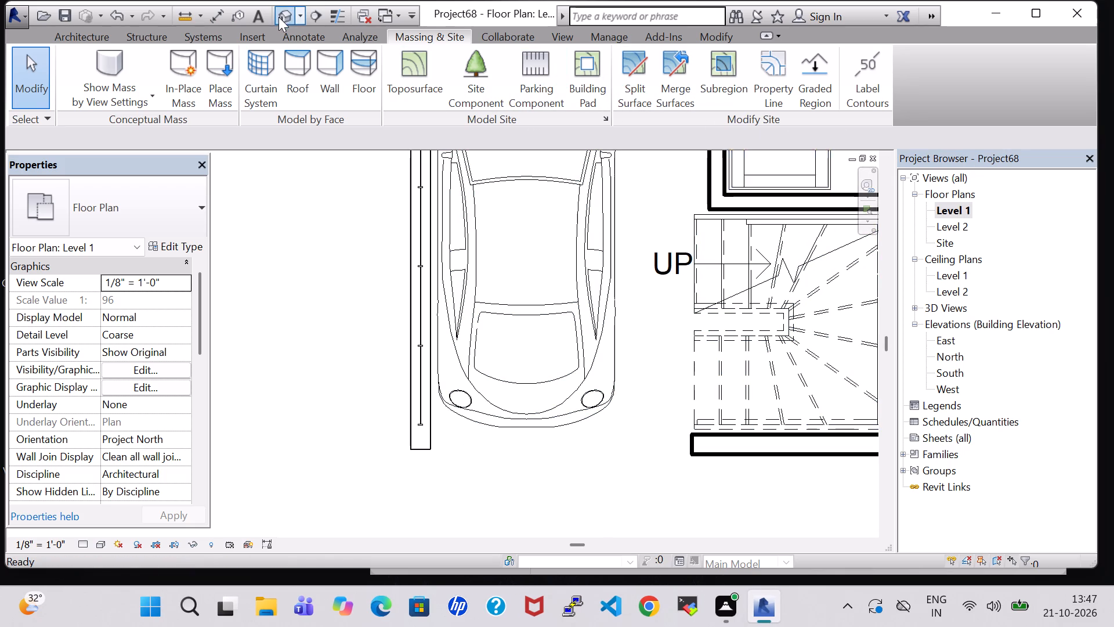
click(667, 284)
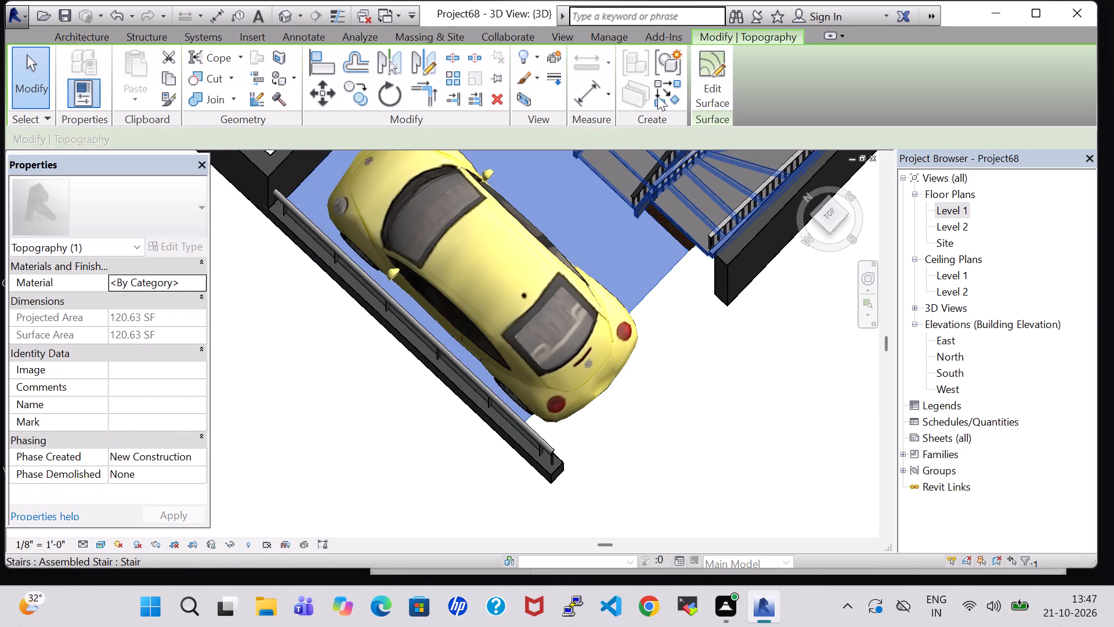
click(704, 95)
click(759, 80)
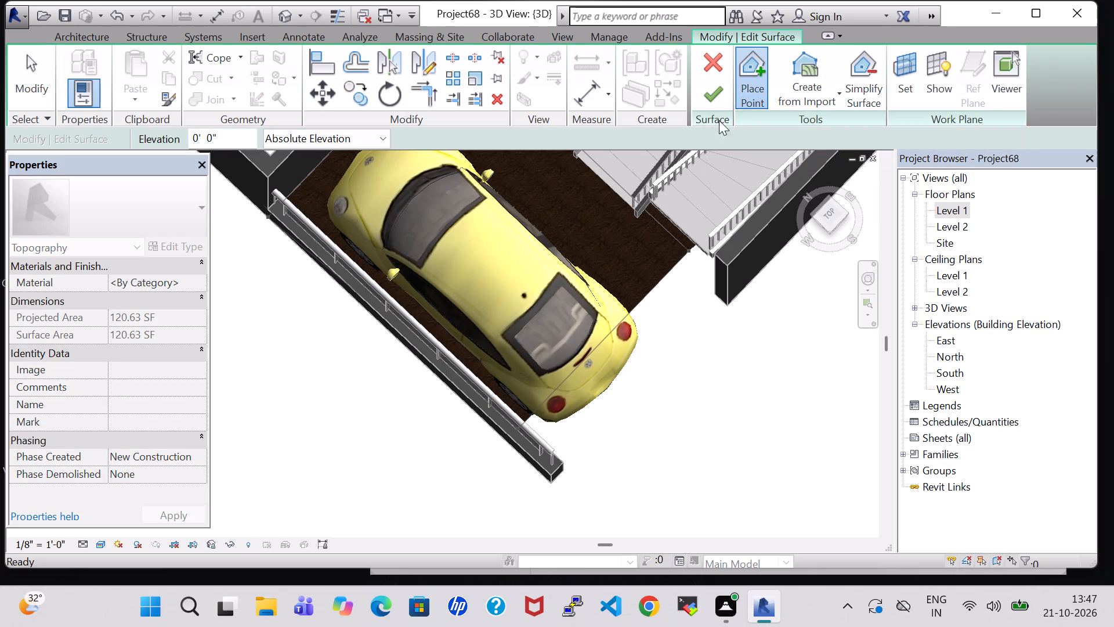
click(562, 470)
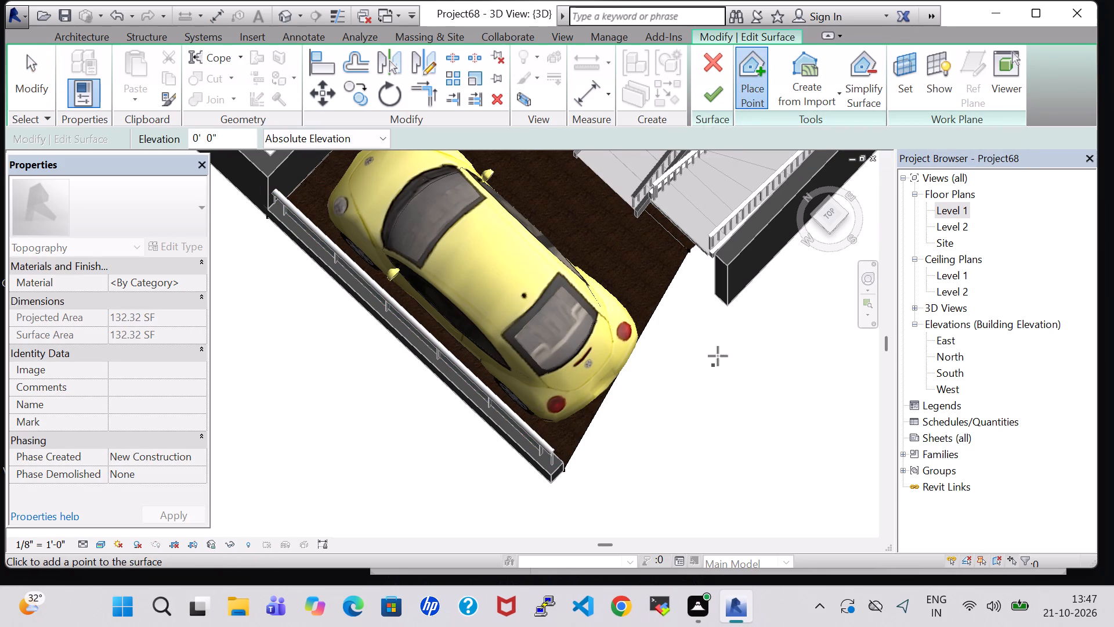
click(726, 307)
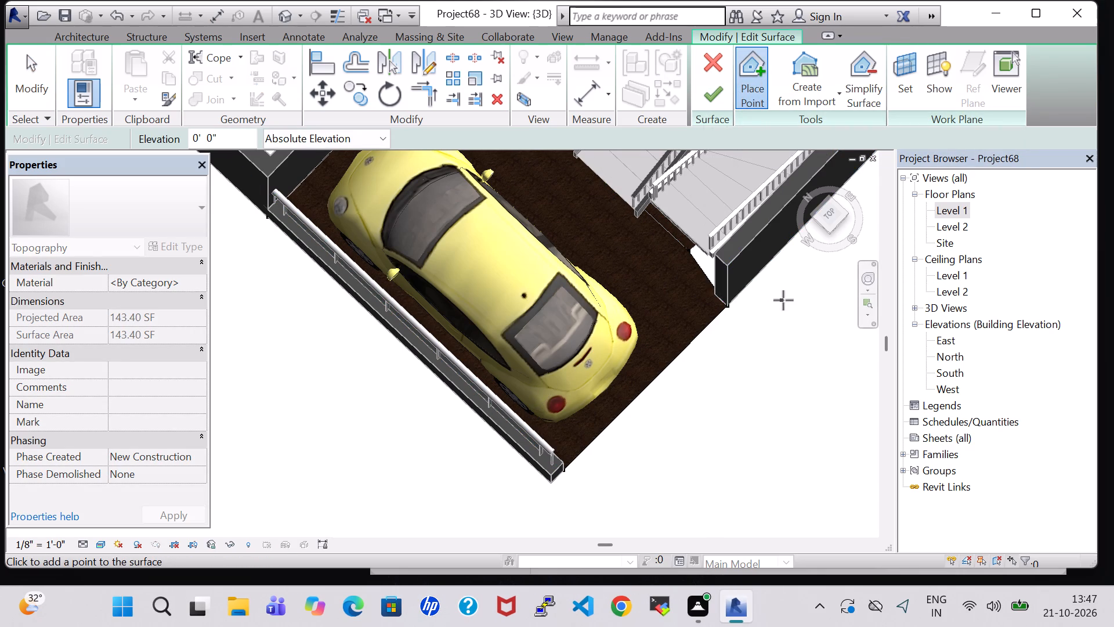
click(738, 298)
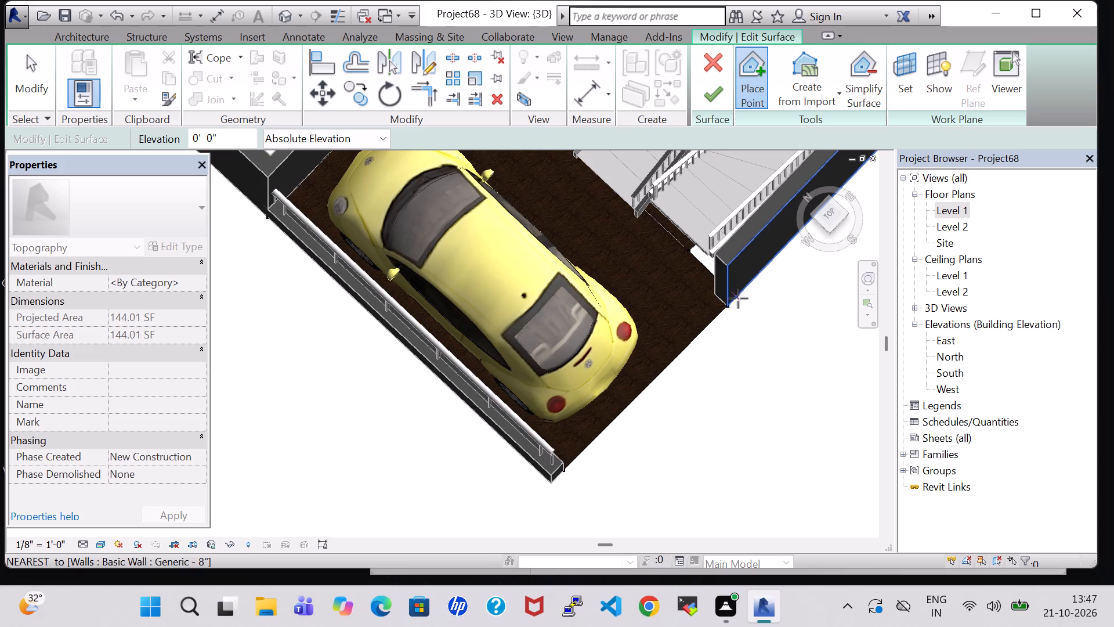
click(718, 93)
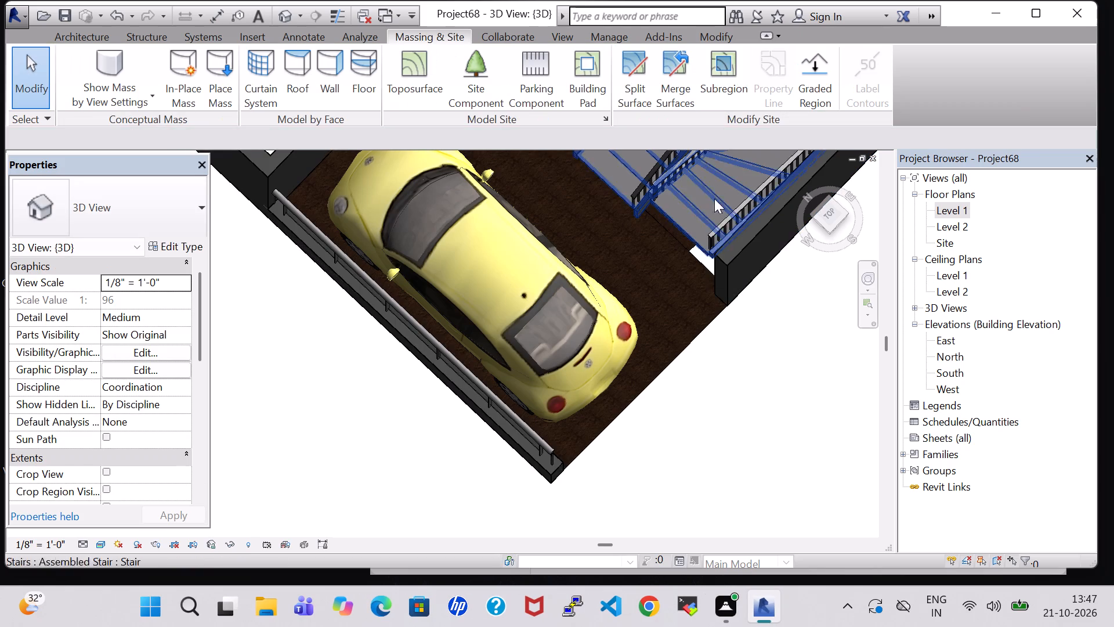
Edit the ground surface under the stair, adding 0' 0" elevation points at the inner face of the south wall's west end.
middle_drag(714, 398, 736, 285)
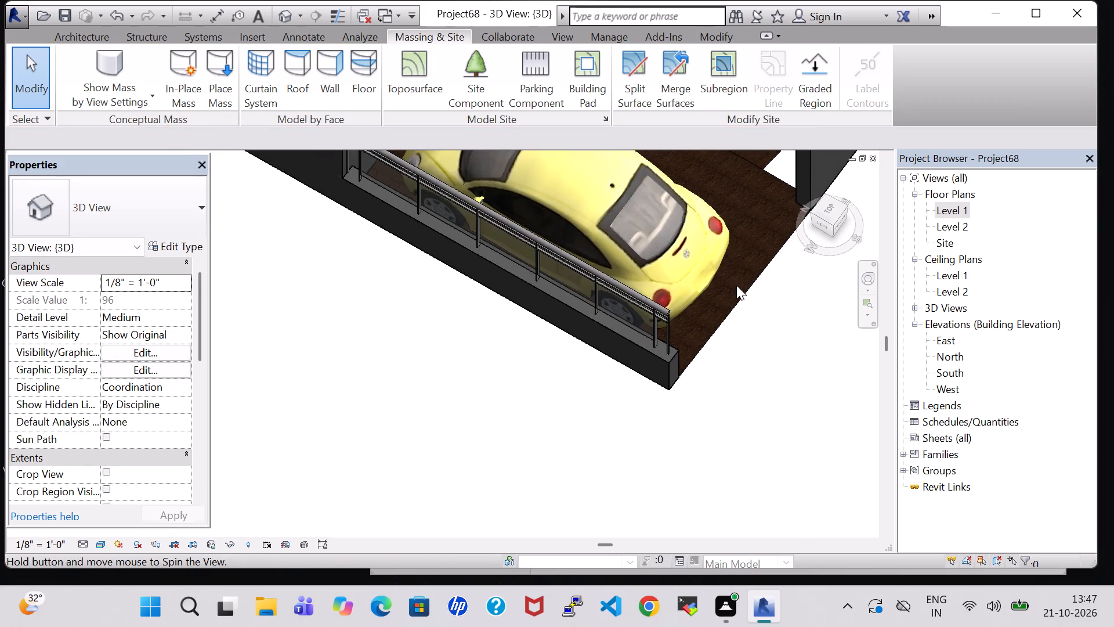
middle_drag(736, 285, 736, 292)
middle_drag(751, 166, 590, 372)
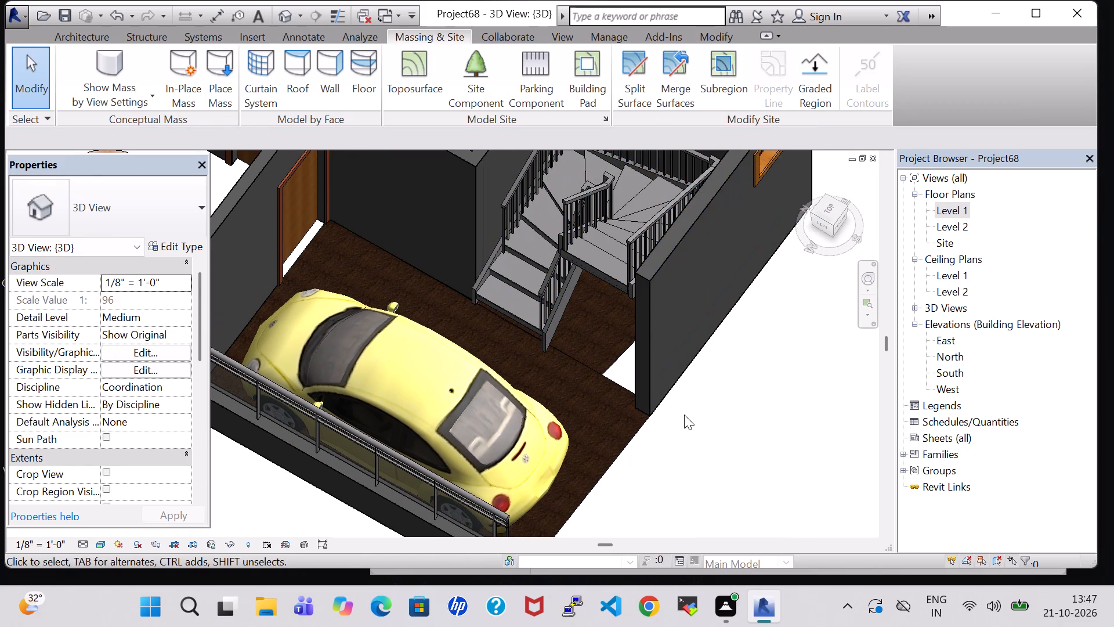
middle_drag(675, 416, 738, 409)
middle_drag(788, 264, 775, 433)
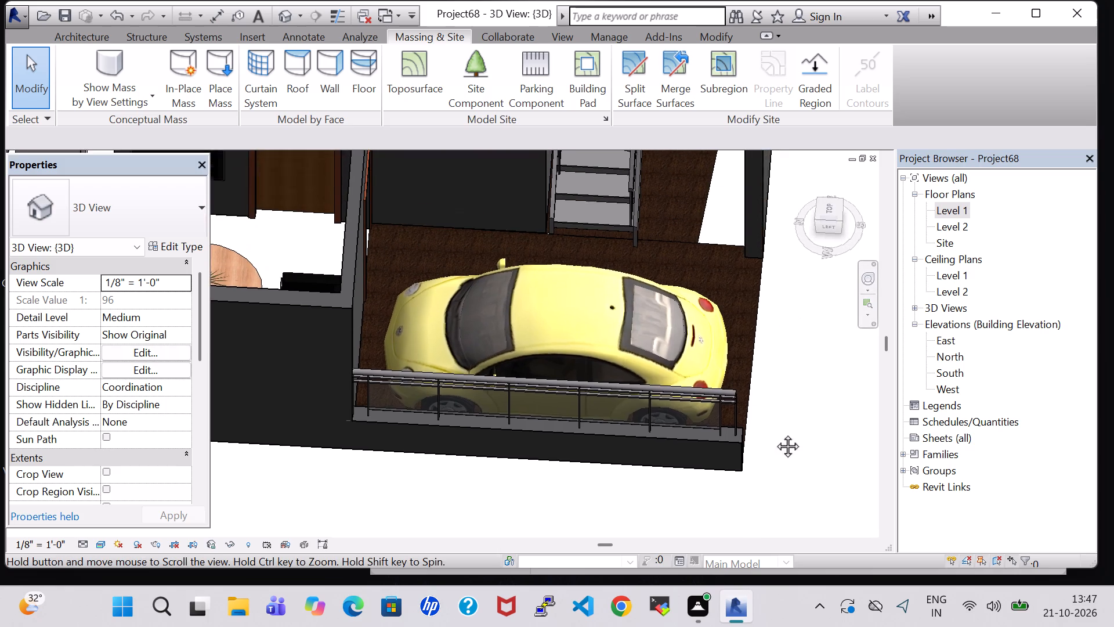
middle_drag(775, 433, 784, 536)
scroll(721, 323, up, 1)
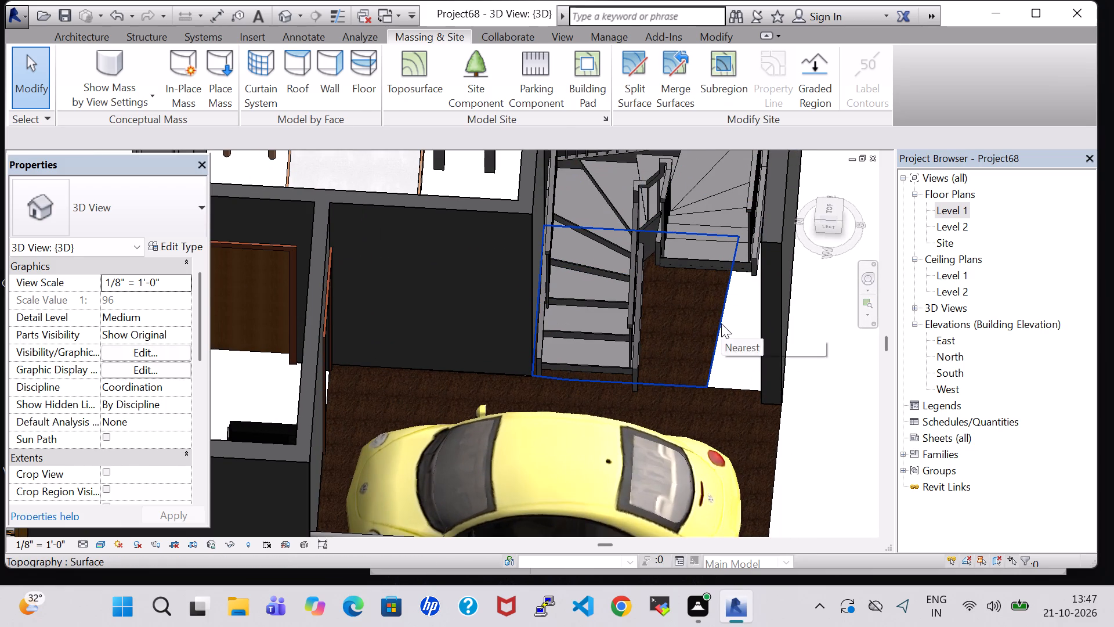
click(721, 323)
click(706, 85)
click(747, 84)
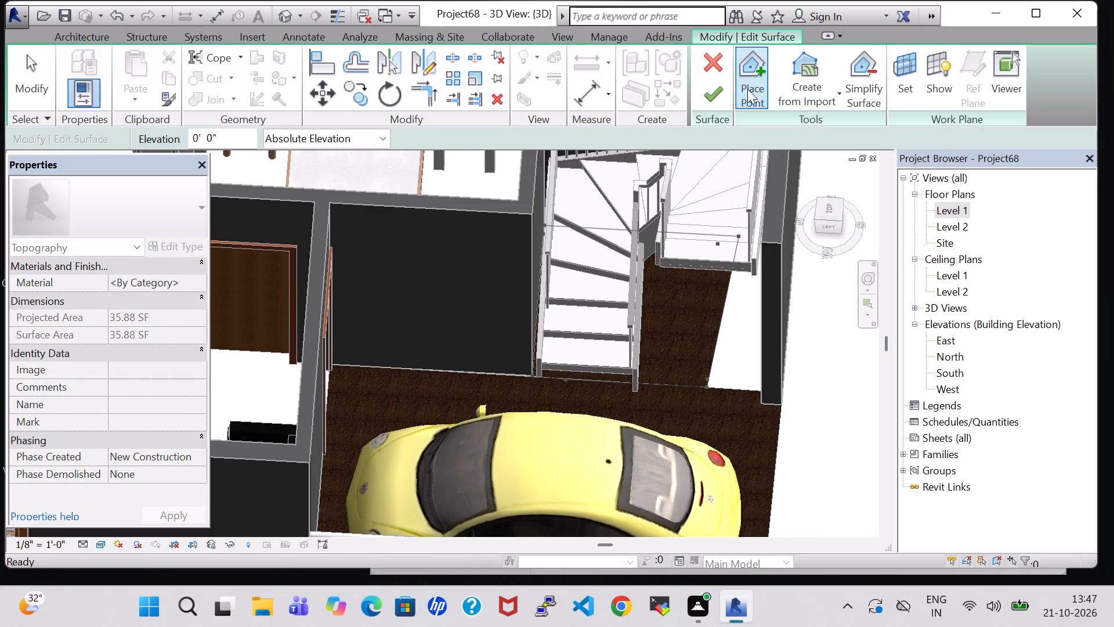
shift+middle_drag(684, 362, 712, 369)
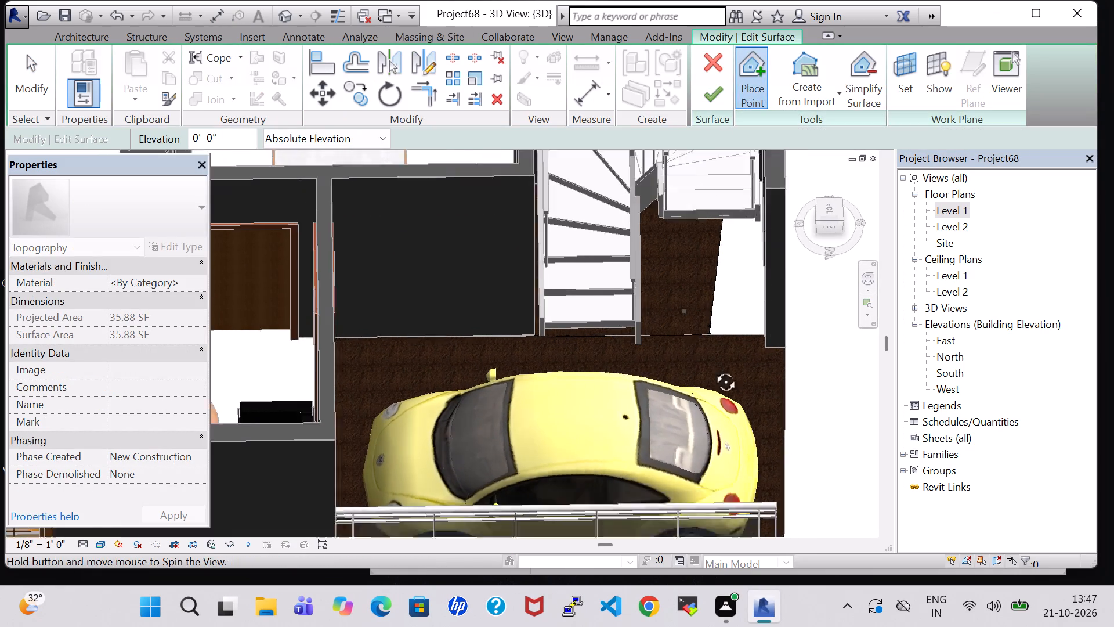
shift+middle_drag(712, 369, 718, 370)
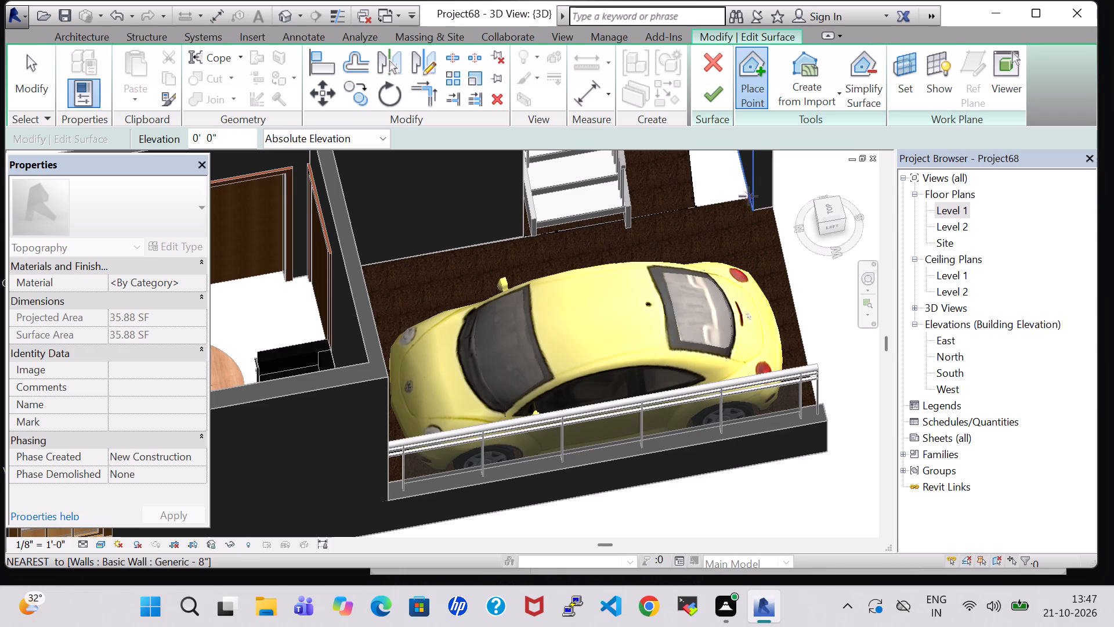
click(748, 196)
scroll(742, 215, up, 2)
middle_drag(741, 210, 741, 211)
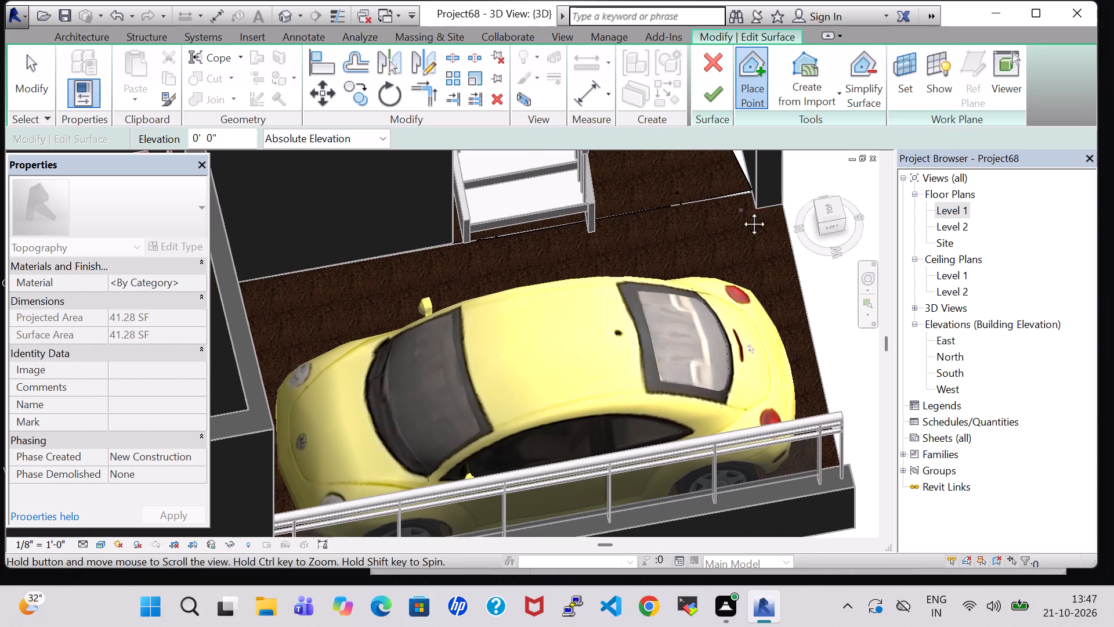
middle_drag(741, 211, 716, 300)
scroll(718, 279, up, 6)
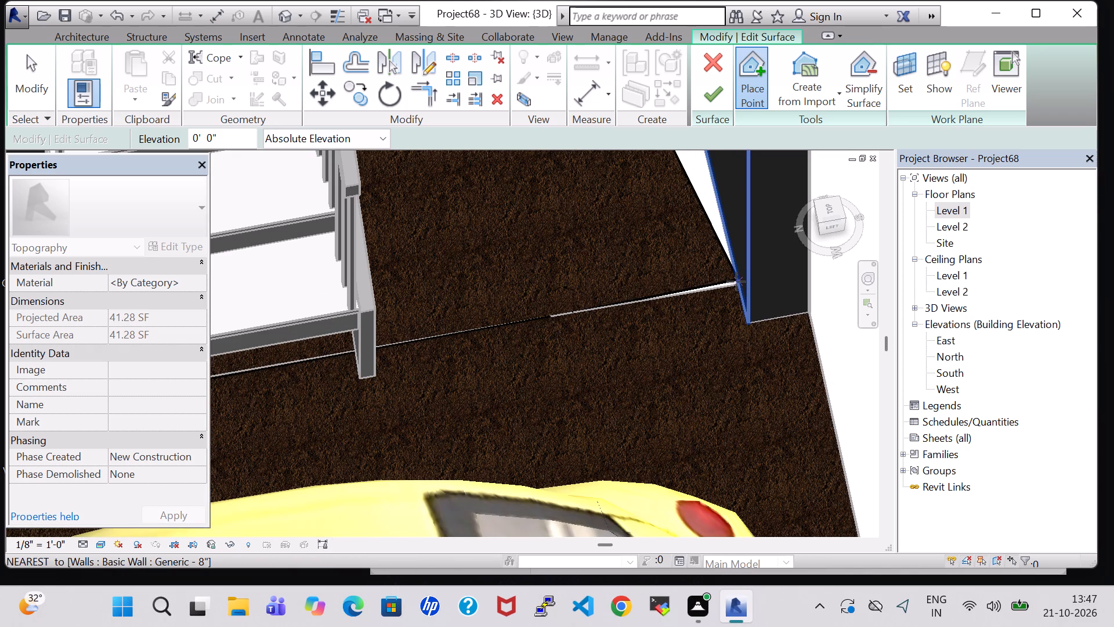
click(736, 284)
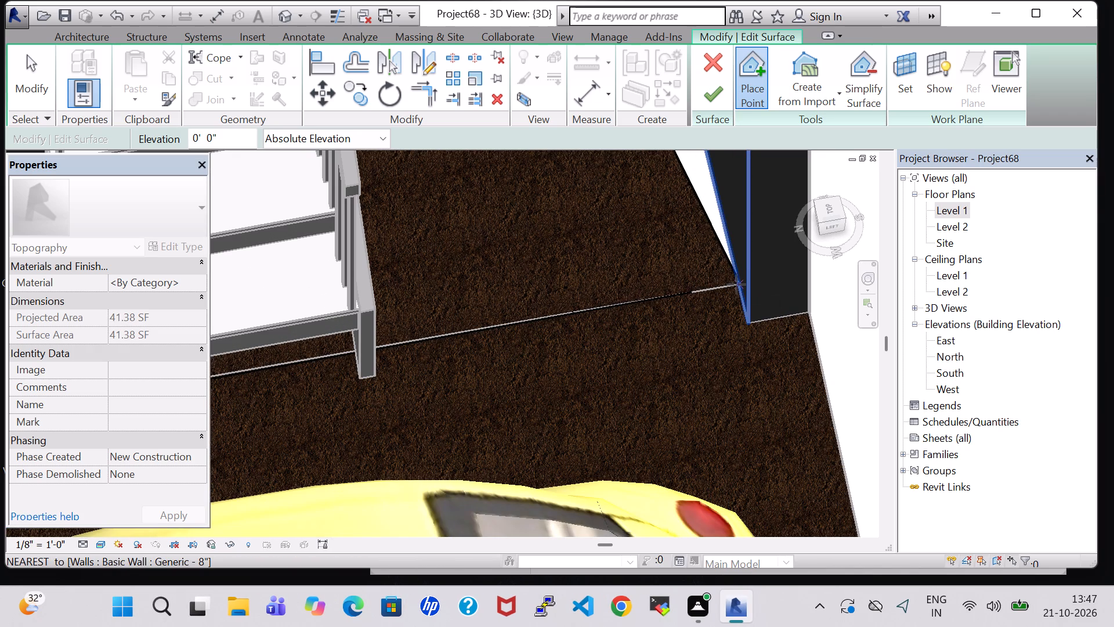
Add a point at the inner corner where the south wall meets the toilet wall, and finish the under-stair surface.
middle_drag(599, 248, 576, 475)
scroll(594, 373, up, 1)
shift+middle_drag(594, 373, 585, 271)
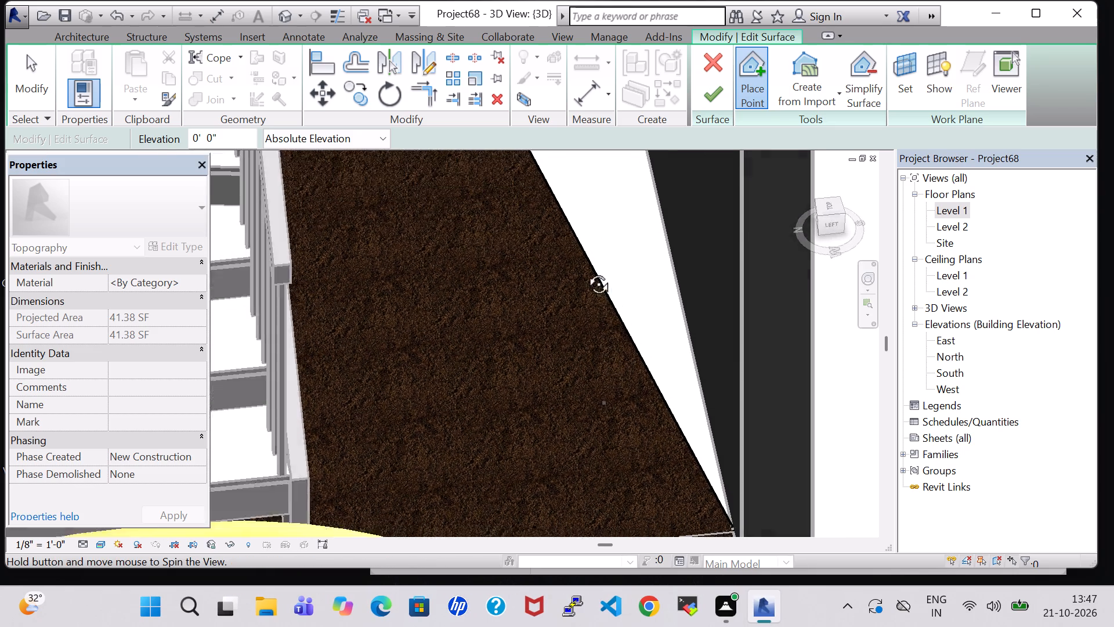
shift+middle_drag(585, 271, 584, 232)
click(652, 215)
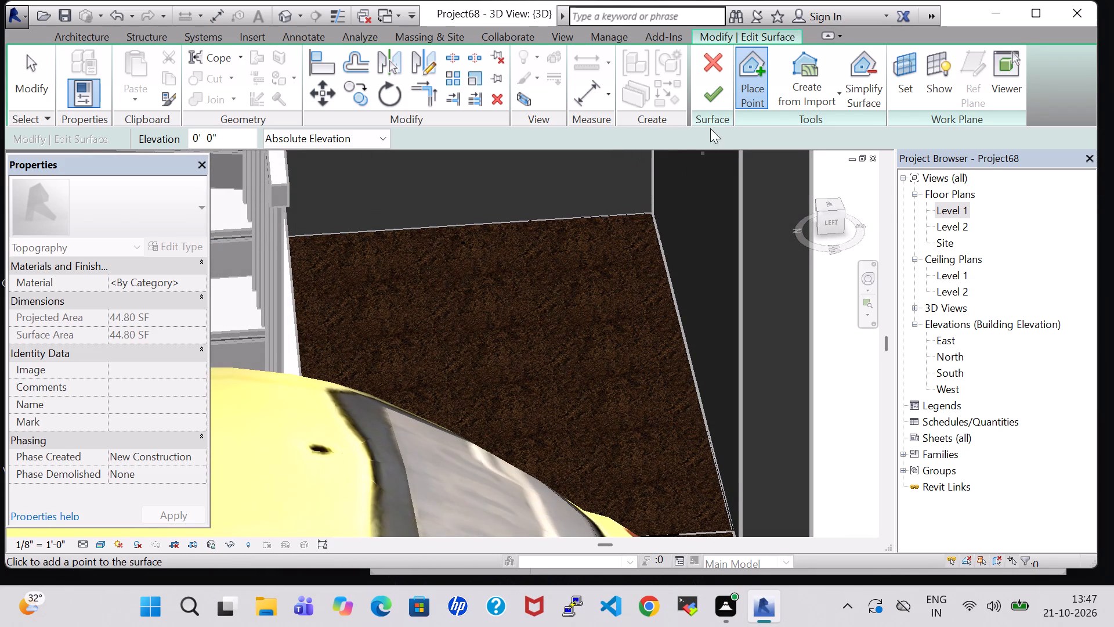
click(712, 103)
On the Level 1 plan, place a rotated 9' x 18' - 90 deg Parking Space around the car, its closed end about 7' 9" south of the south wall.
scroll(642, 284, down, 4)
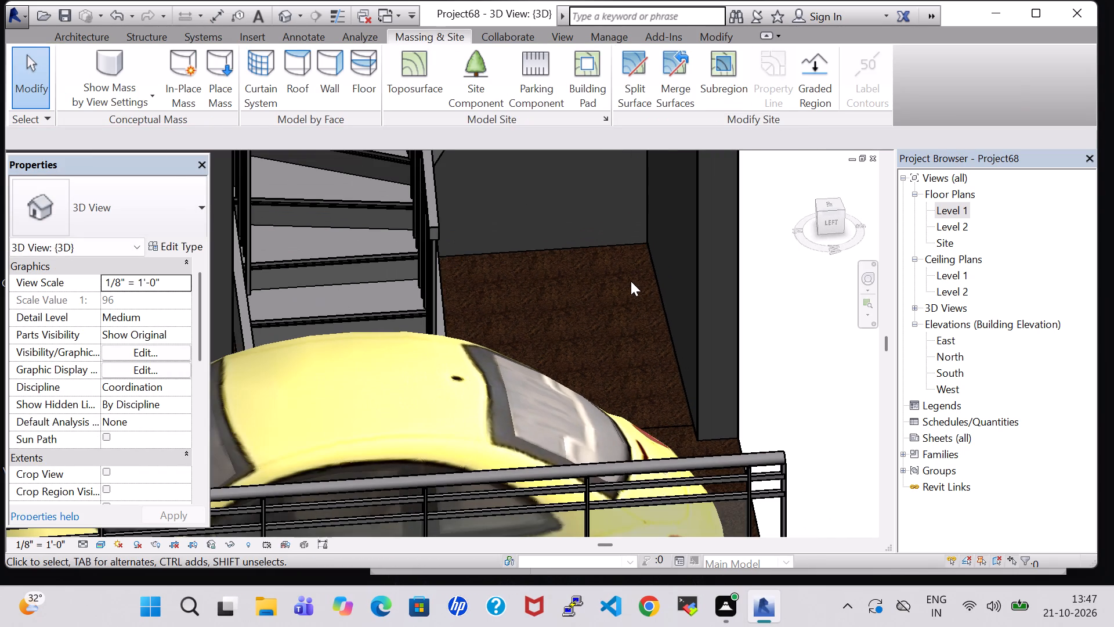
shift+middle_drag(598, 239, 448, 225)
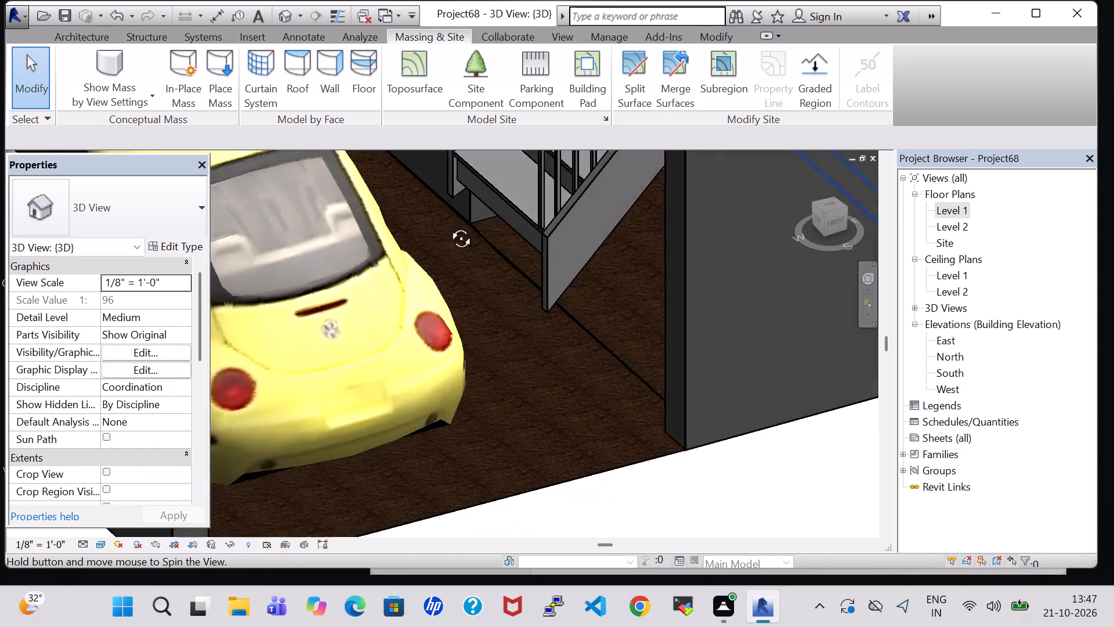
shift+middle_drag(448, 225, 430, 215)
double_click(948, 214)
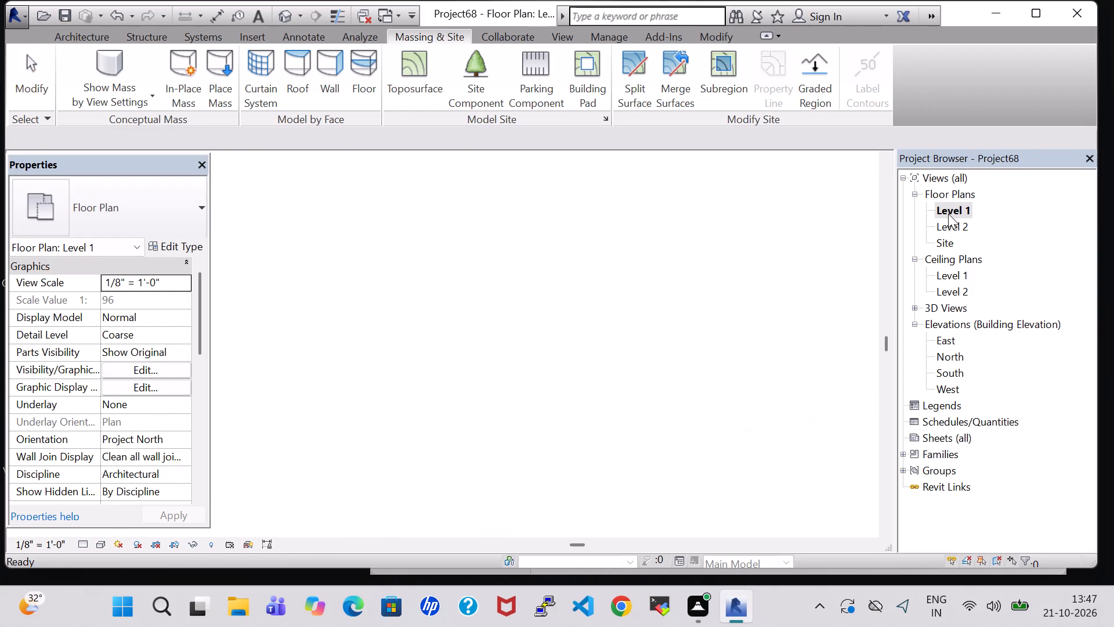
scroll(721, 267, down, 5)
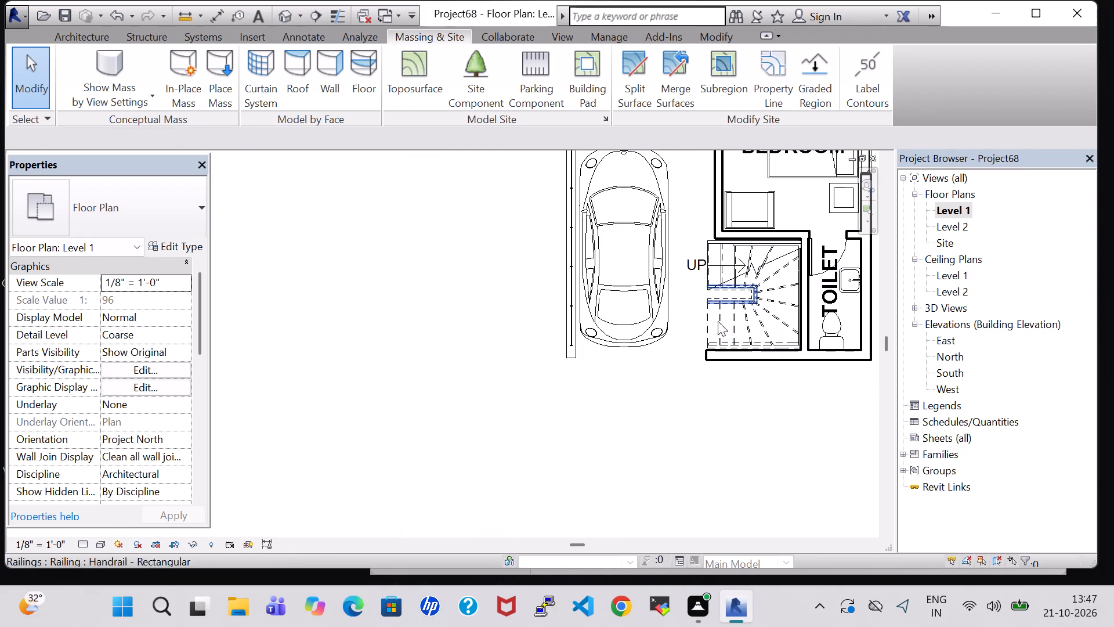
click(739, 402)
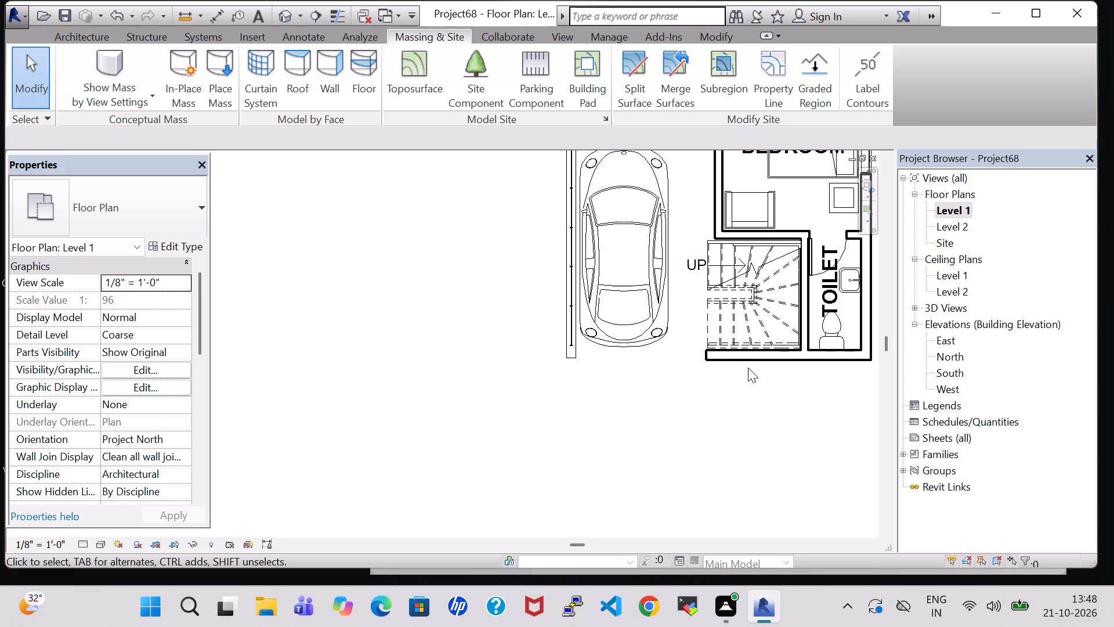
scroll(811, 352, down, 3)
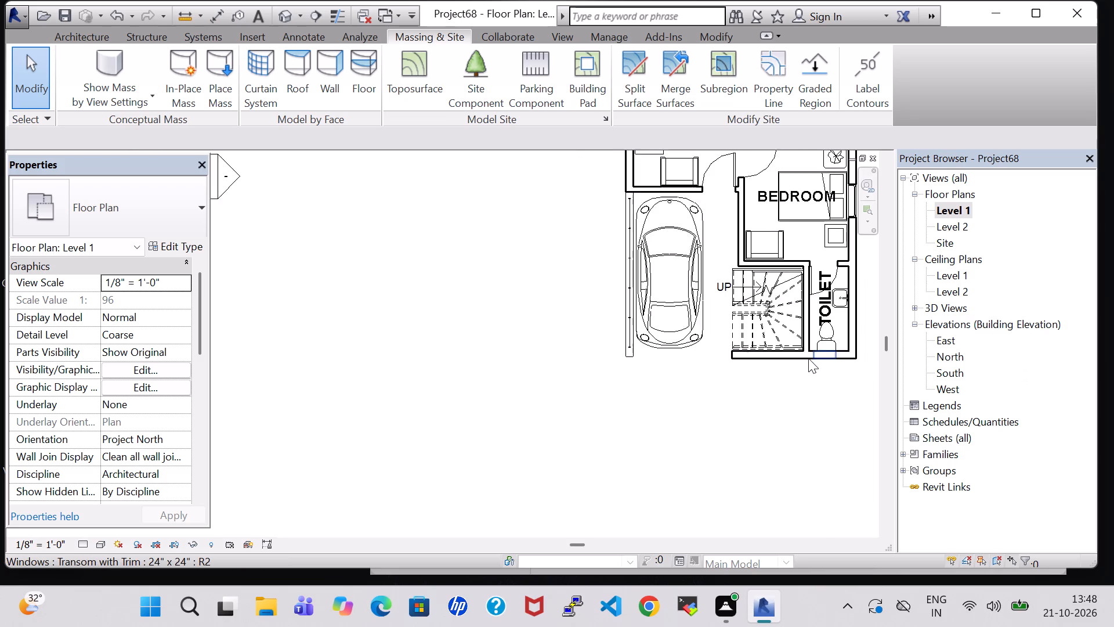
scroll(808, 358, down, 2)
scroll(805, 361, up, 1)
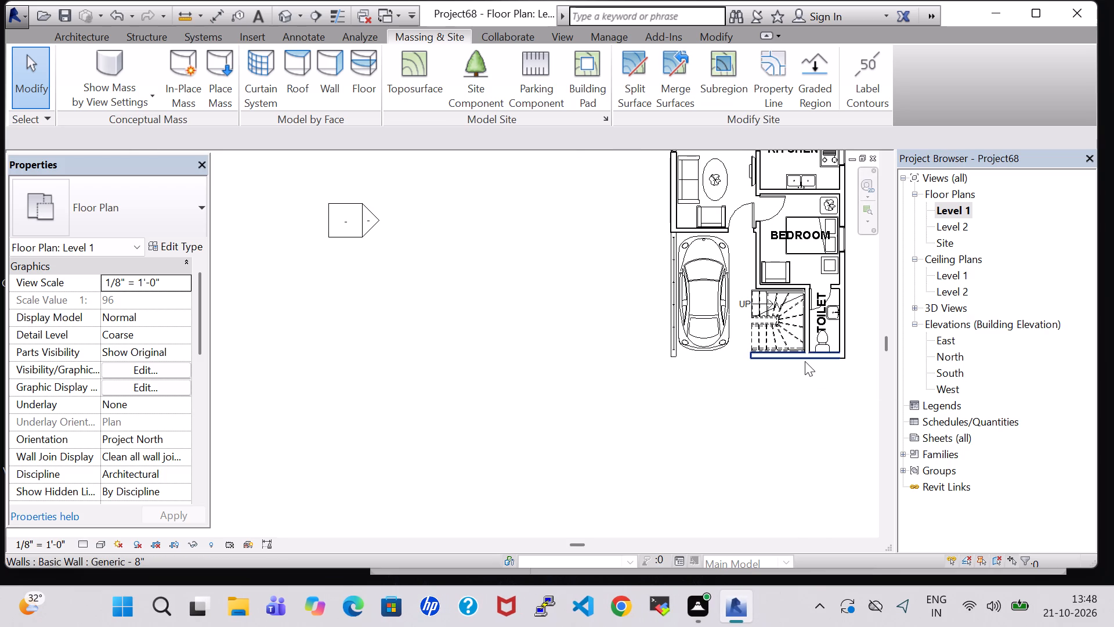
scroll(704, 326, up, 5)
click(526, 90)
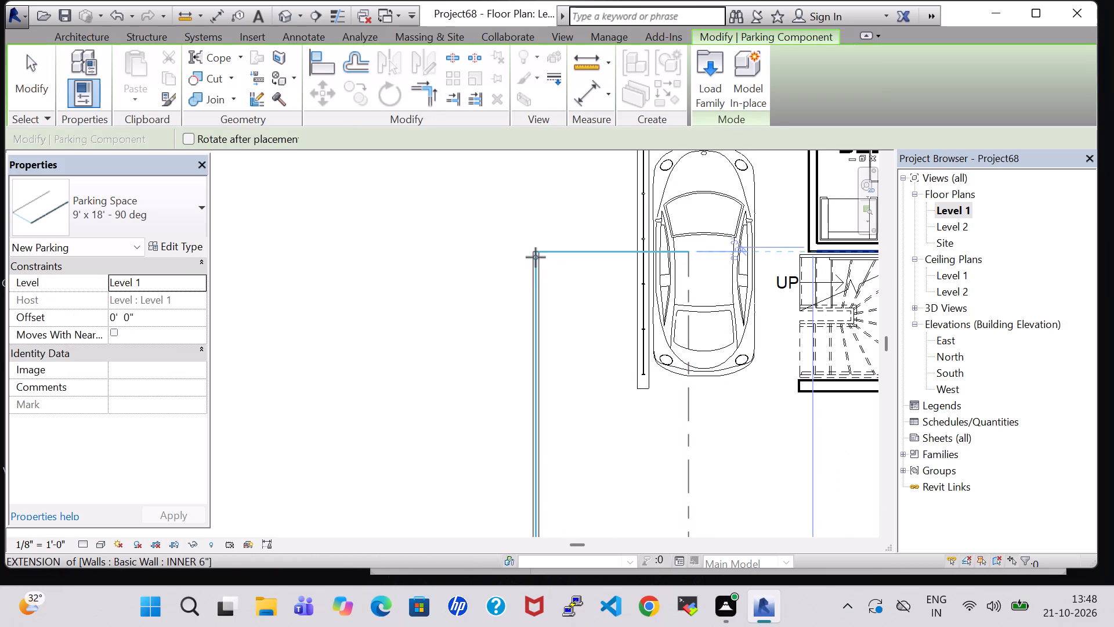
key(space)
key(space)
scroll(753, 516, up, 2)
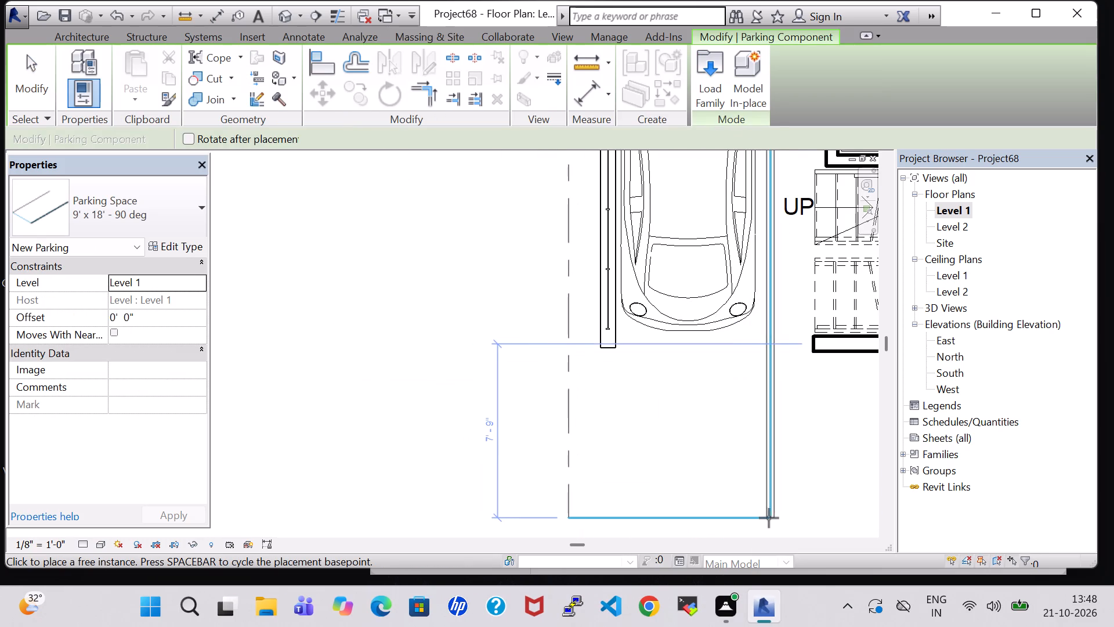
click(769, 517)
key(Escape)
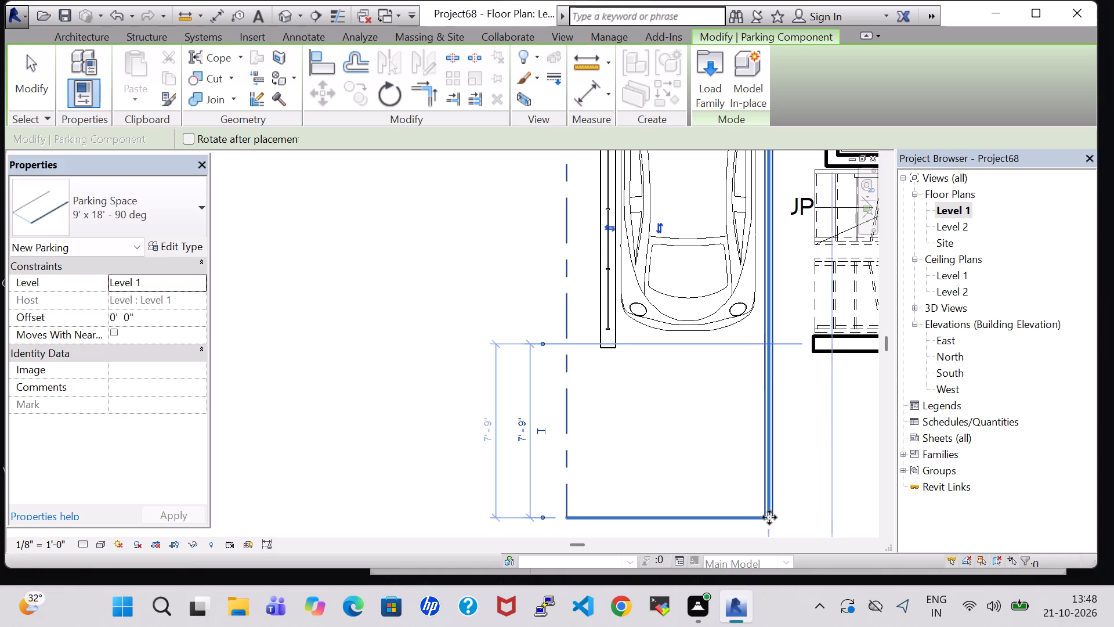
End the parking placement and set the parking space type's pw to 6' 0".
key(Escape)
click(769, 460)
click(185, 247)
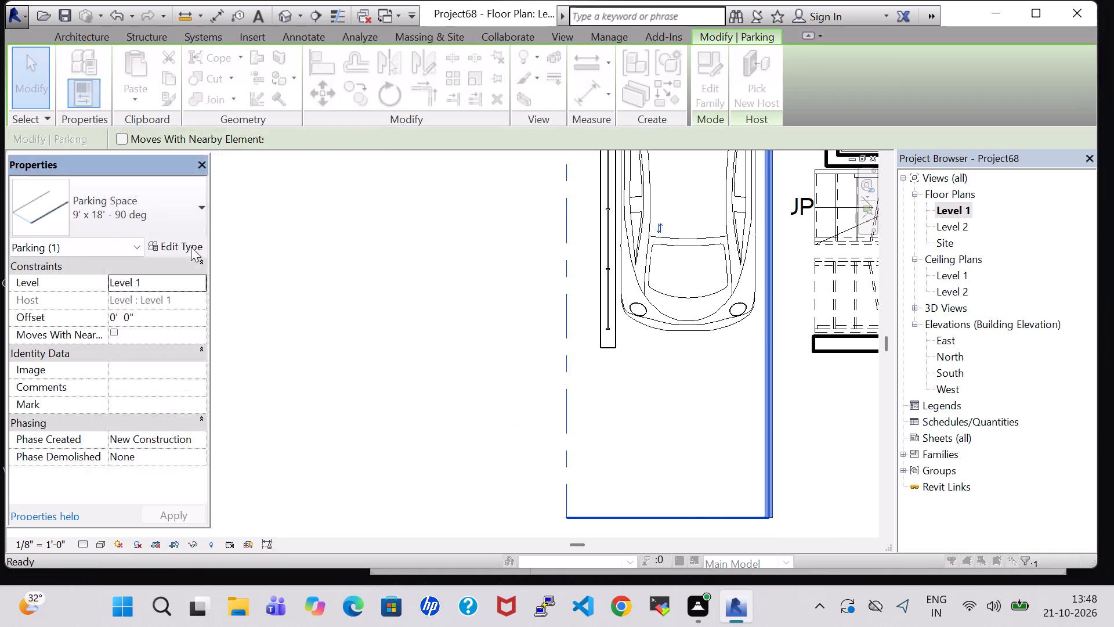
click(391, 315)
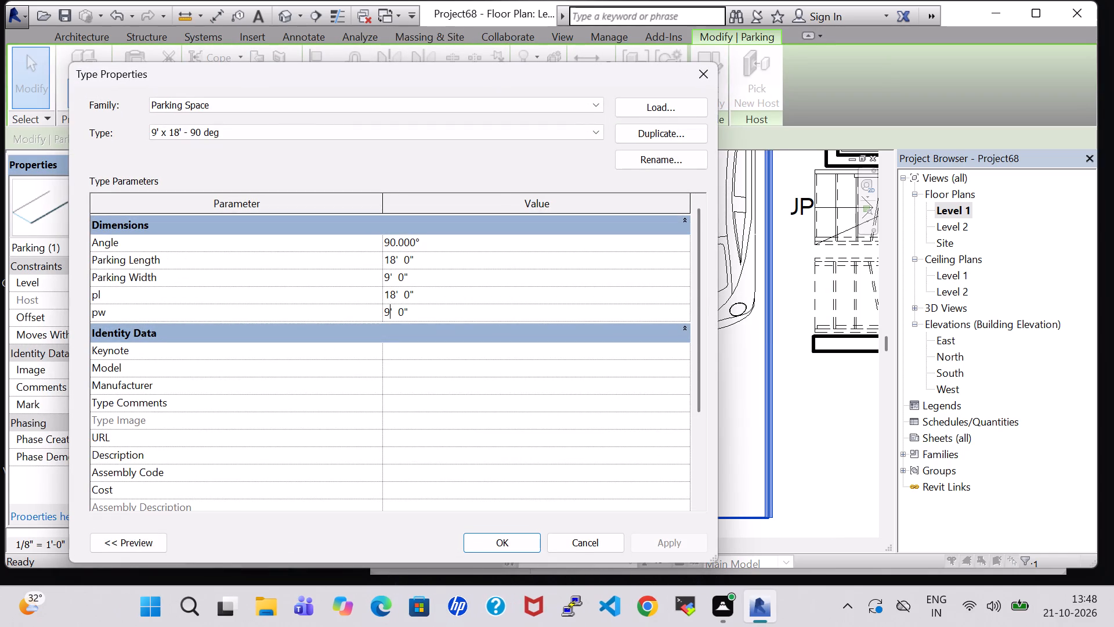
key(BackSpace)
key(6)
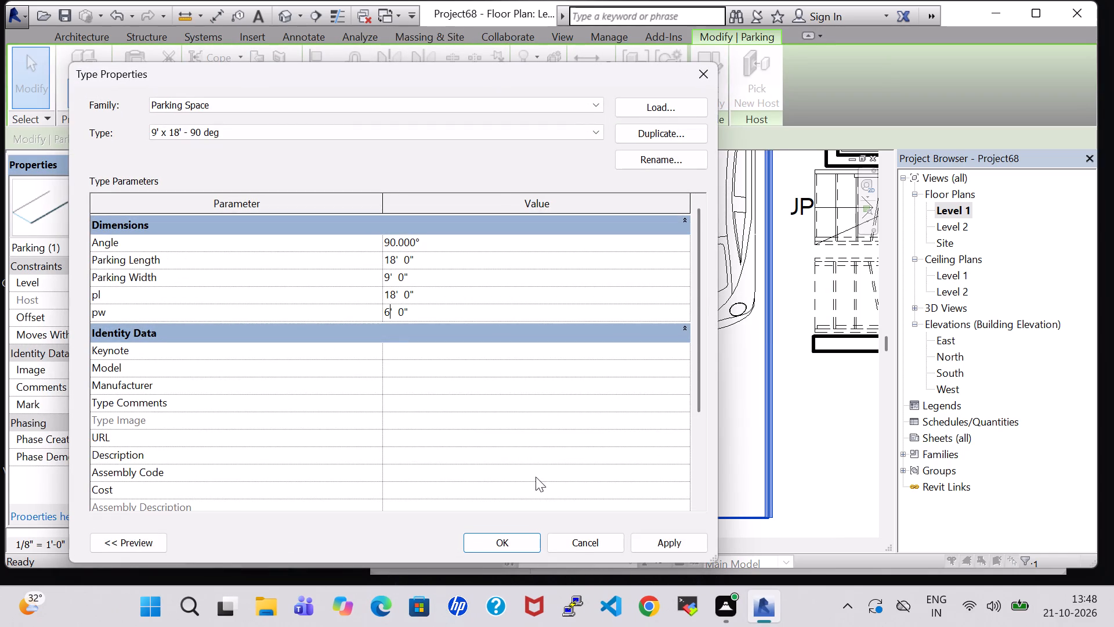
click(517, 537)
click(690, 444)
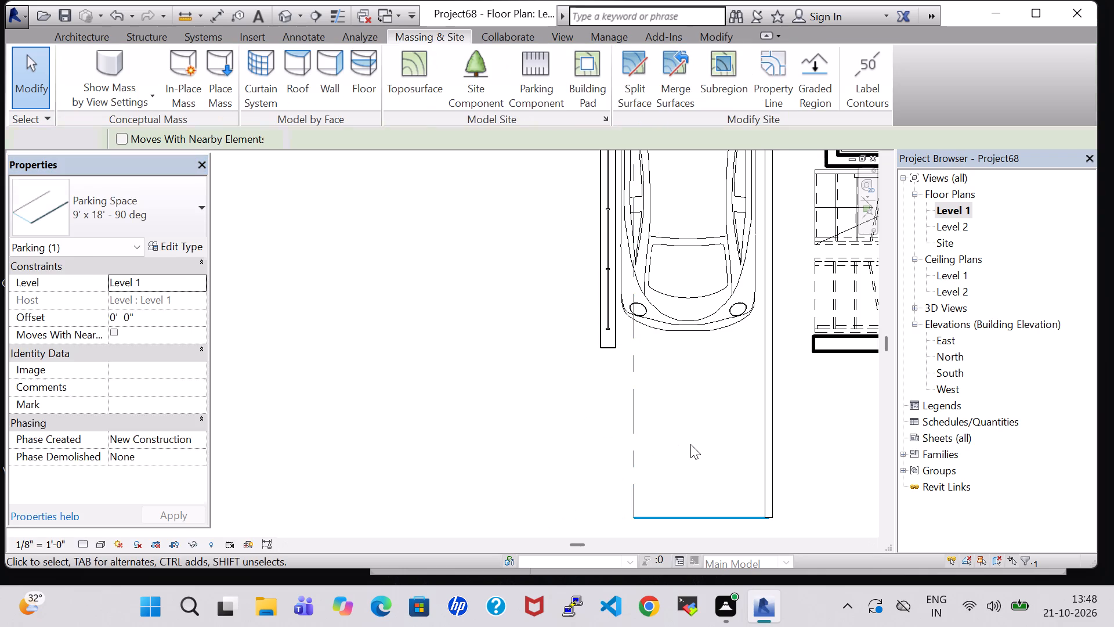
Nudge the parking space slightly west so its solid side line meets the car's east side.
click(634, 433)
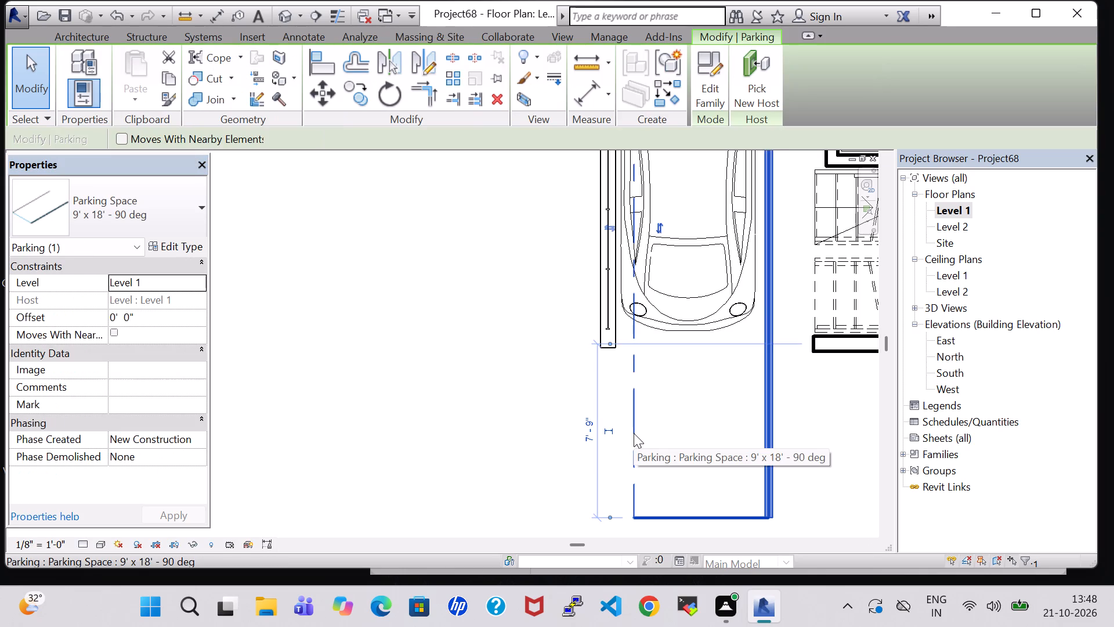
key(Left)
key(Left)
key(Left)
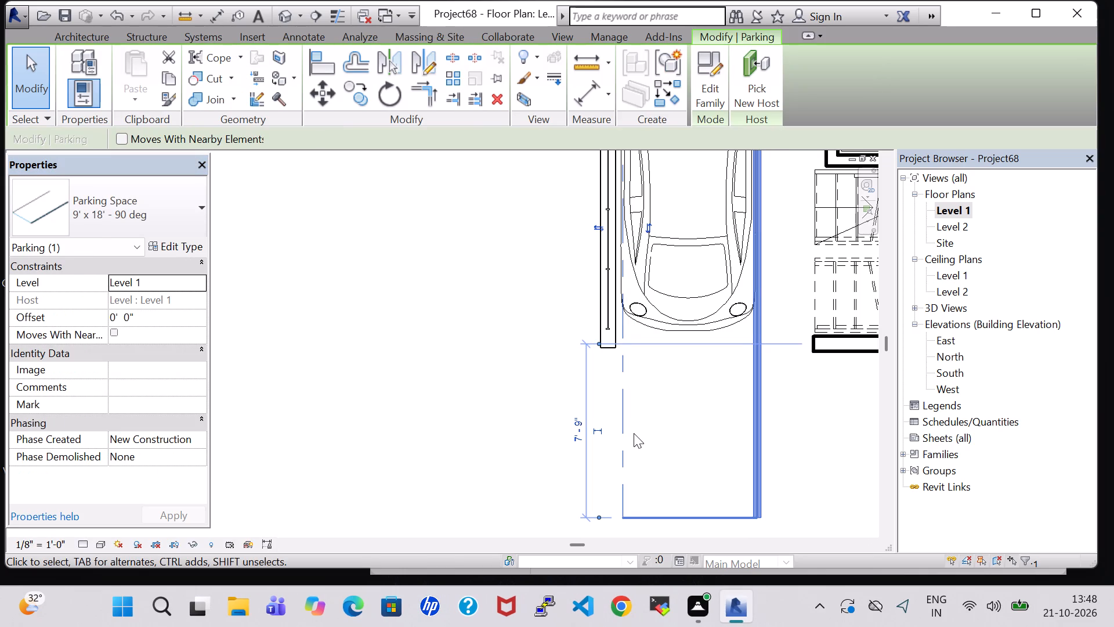
Set the parking space type's pw to 7' 0".
click(171, 250)
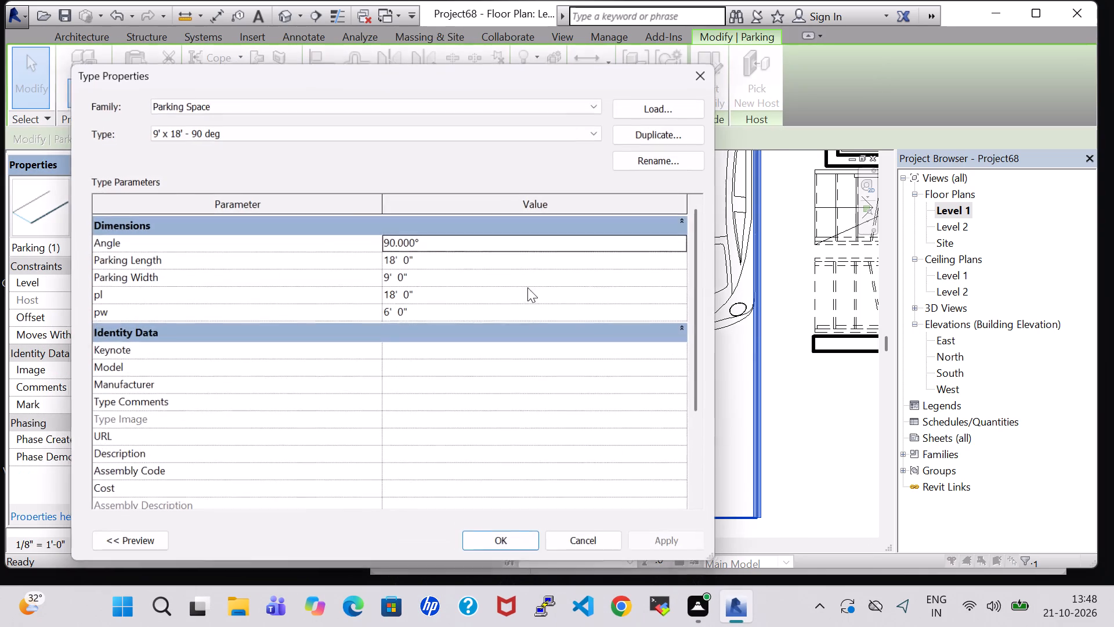
click(390, 312)
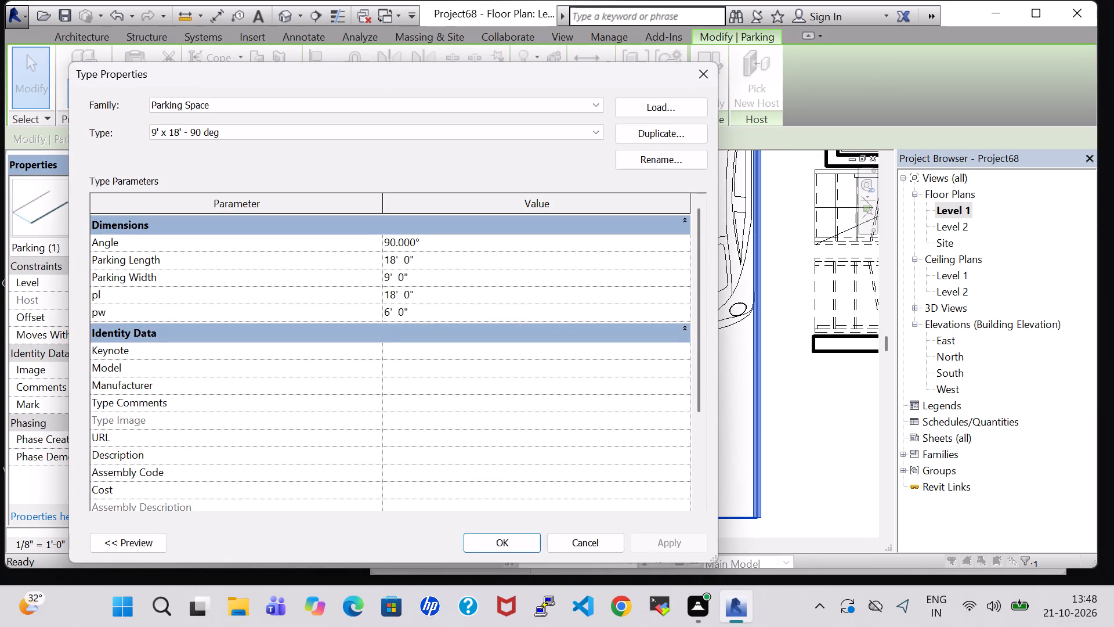
key(BackSpace)
key(7)
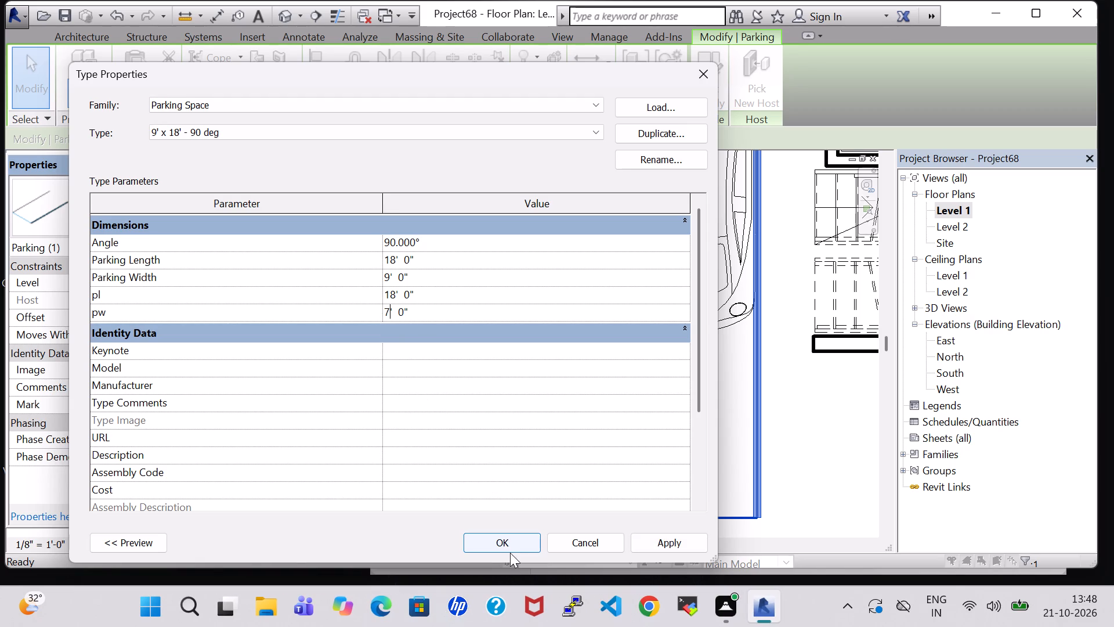
click(509, 544)
click(790, 471)
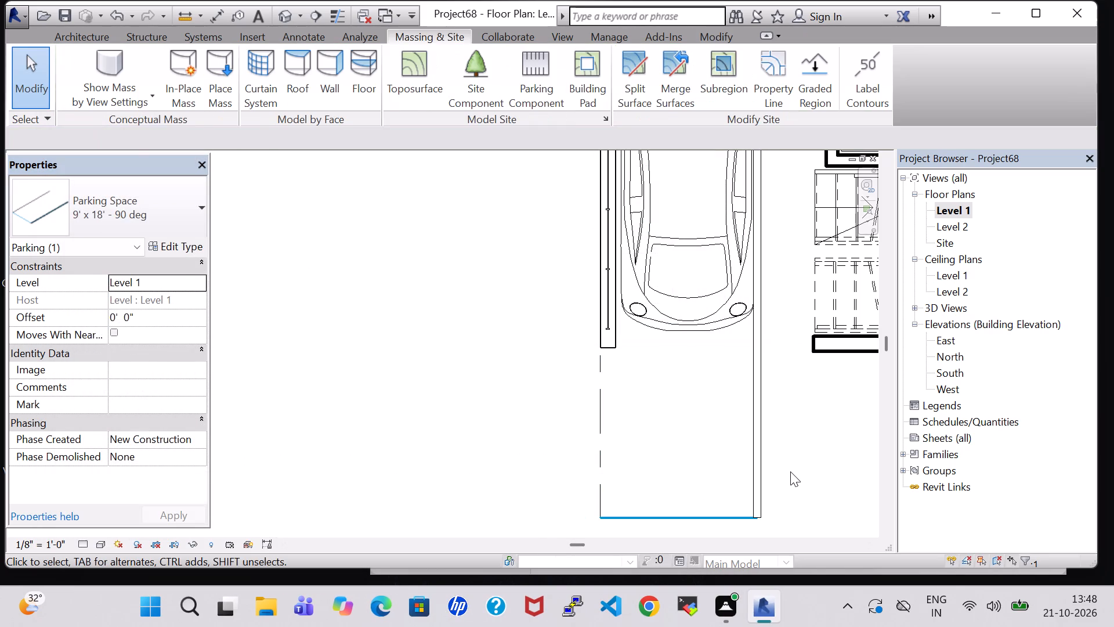
Nudge the parking space east until its dashed side line just clears the low wall's east face.
click(758, 453)
key(Right)
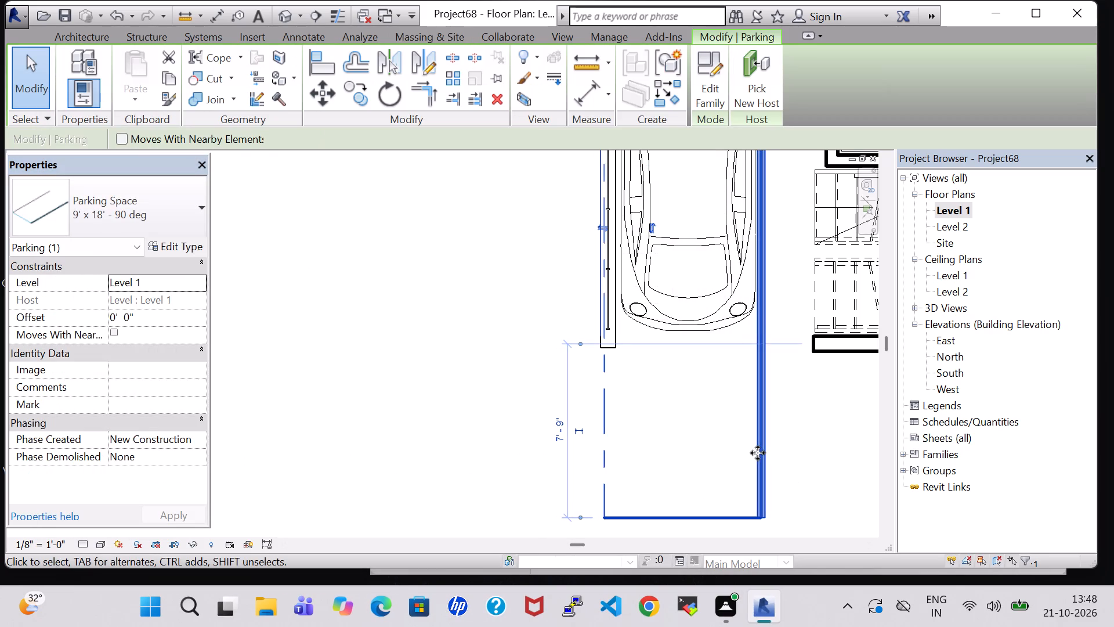
key(Right)
key(Right)
key(Right)
key(Right)
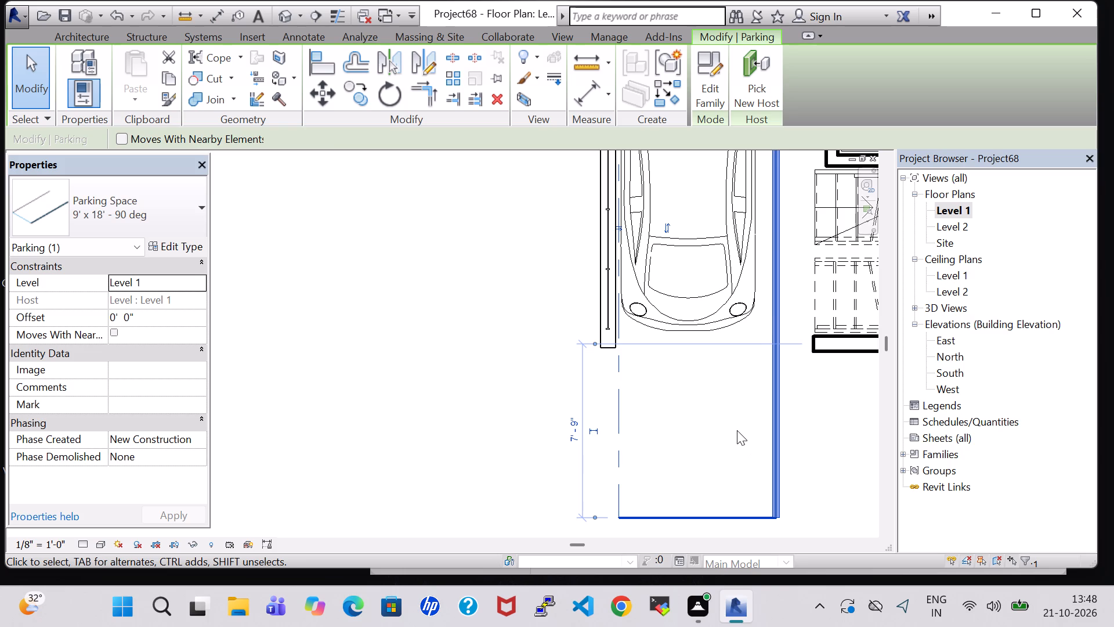
Set the parking space type's pl to 14' 0".
scroll(737, 430, down, 4)
click(169, 242)
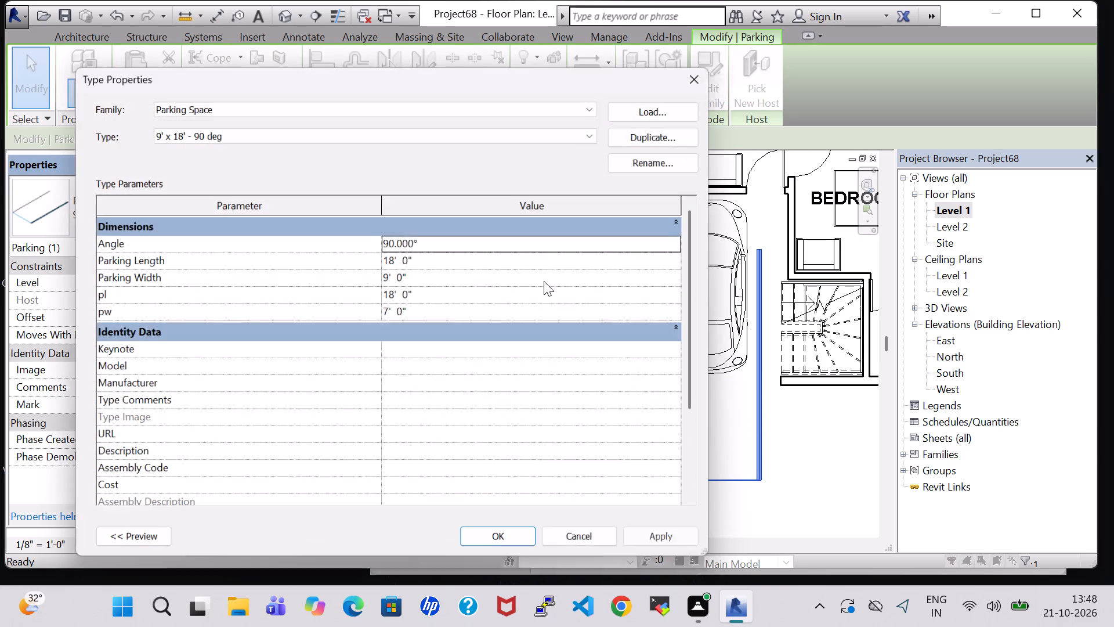
click(393, 297)
click(393, 297)
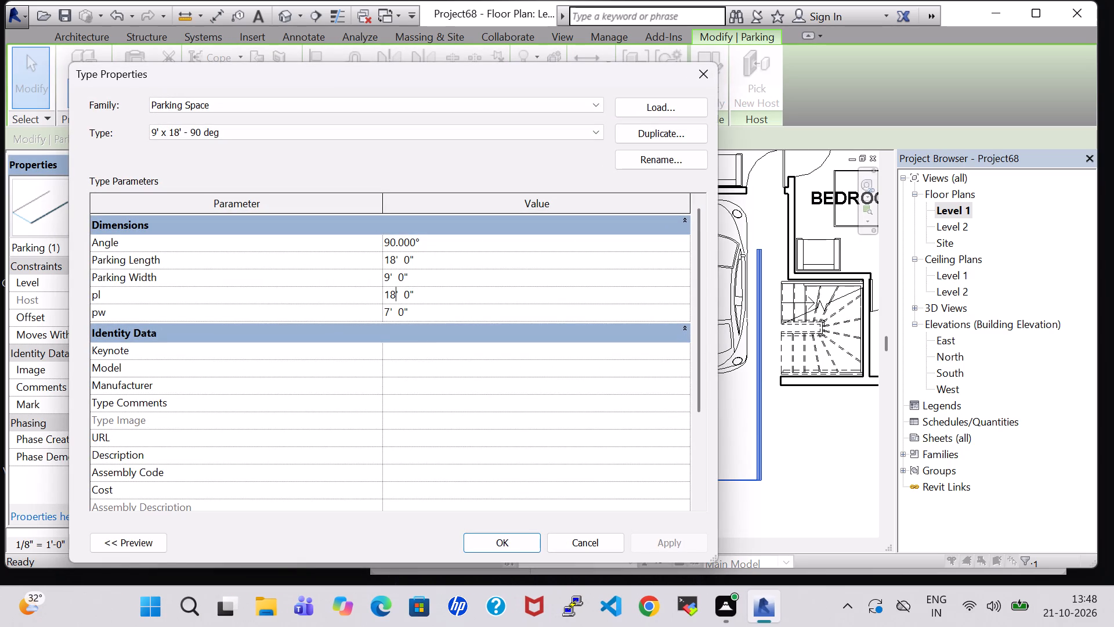
key(BackSpace)
key(4)
click(503, 539)
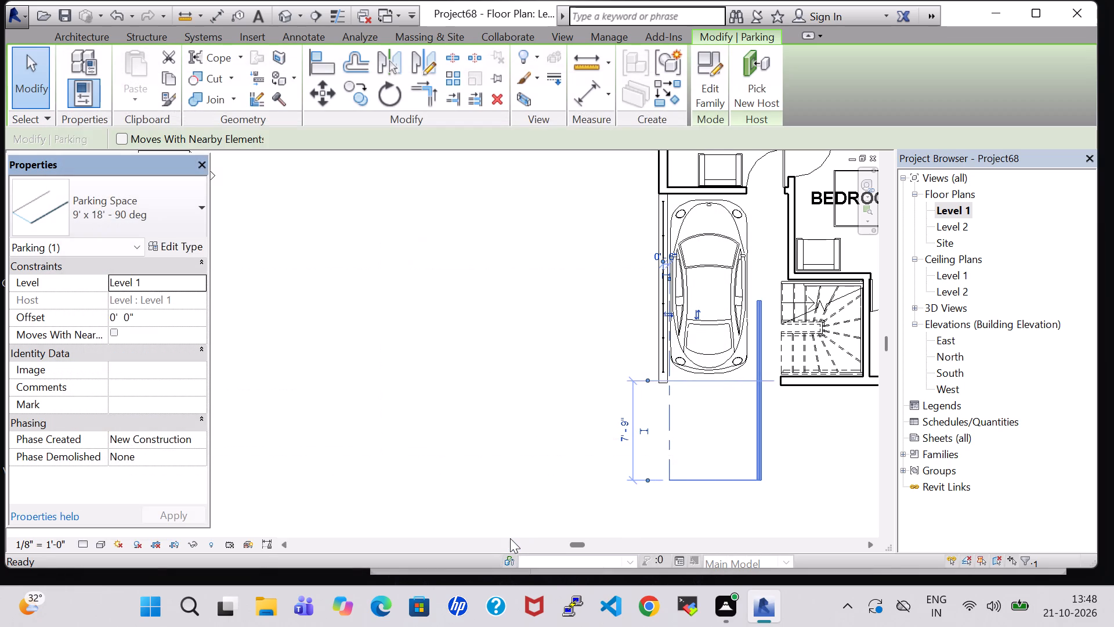
Nudge the parking space north until its closed end lies just behind the car, slightly inside the low wall's south end.
key(Up)
key(Up)
click(791, 484)
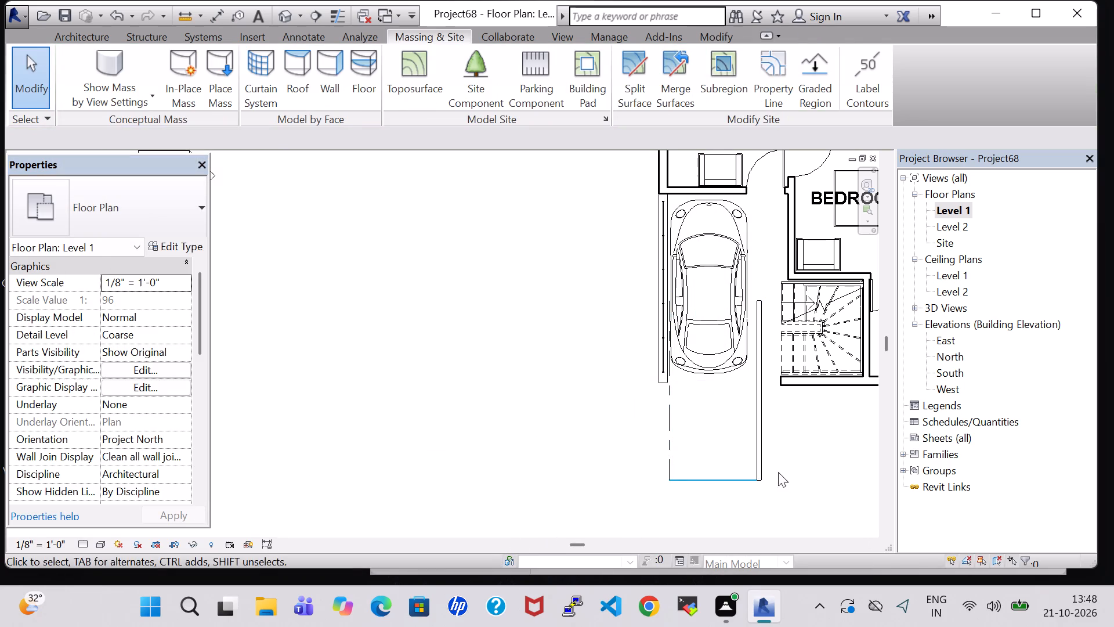
click(758, 457)
key(Up)
key(Up)
key(Up)
key(Up)
key(Up)
key(Up)
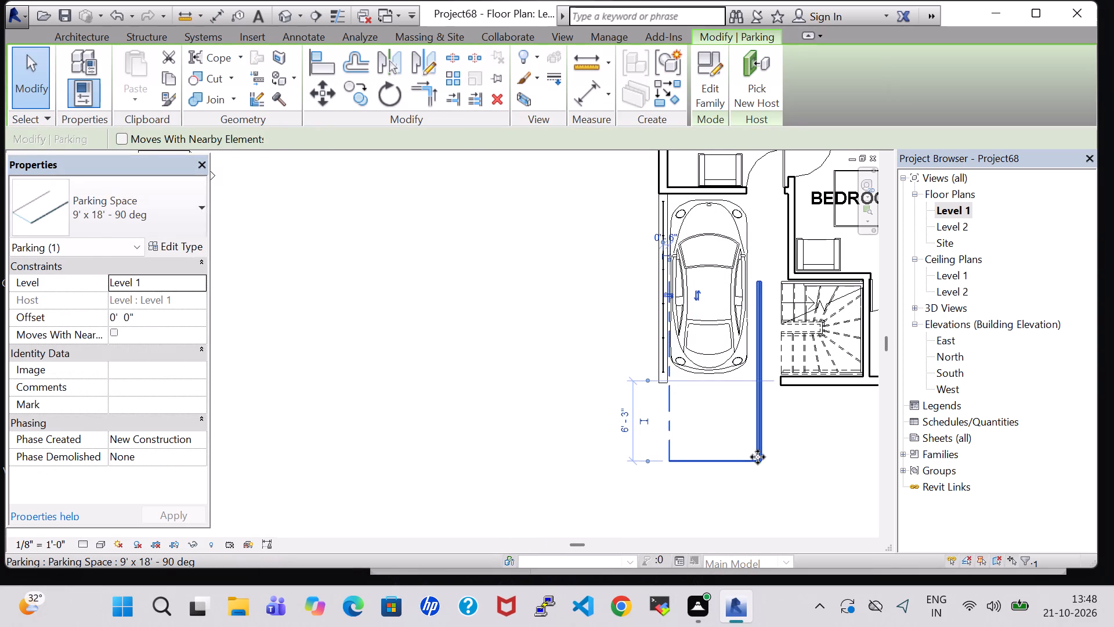
key(Up)
key(Up)
key(Up)
key(Up)
key(Up)
key(Up)
key(Up)
key(Up)
key(Up)
key(Up)
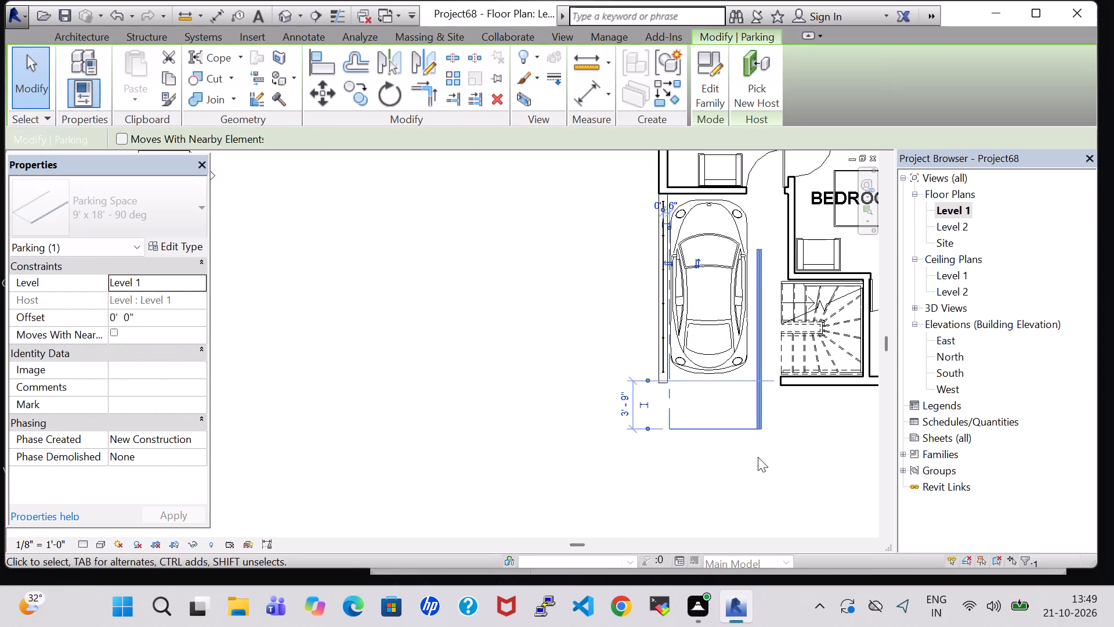
key(Up)
key(Up)
key(Up)
key(Up)
key(Up)
key(Up)
key(Up)
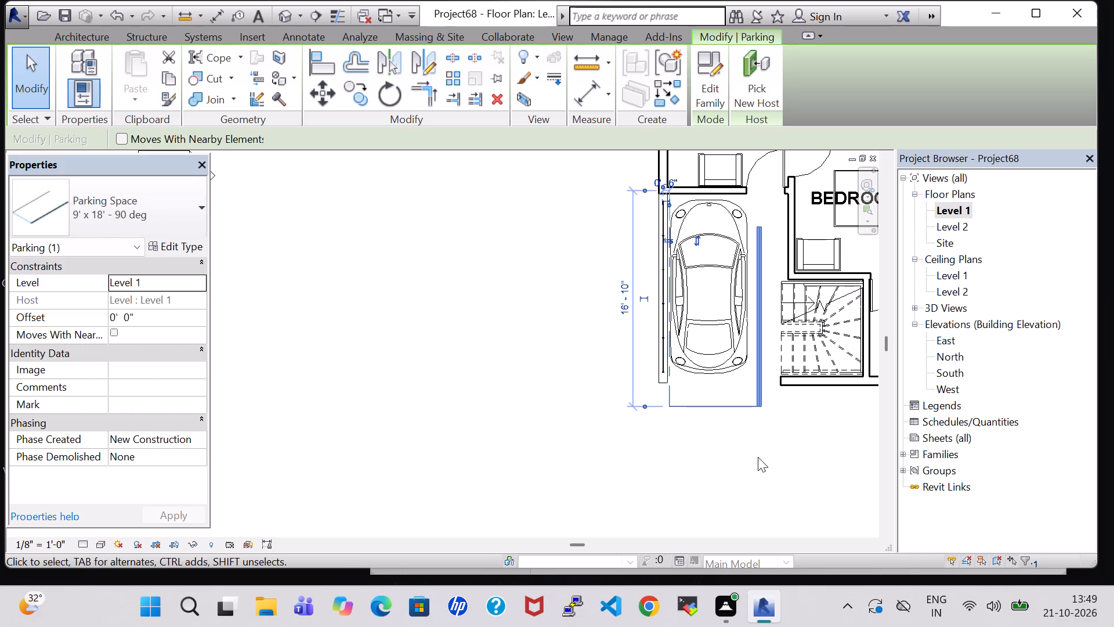
key(Up)
key(Up)
key(Up)
key(Up)
key(Up)
key(Up)
key(Up)
key(Up)
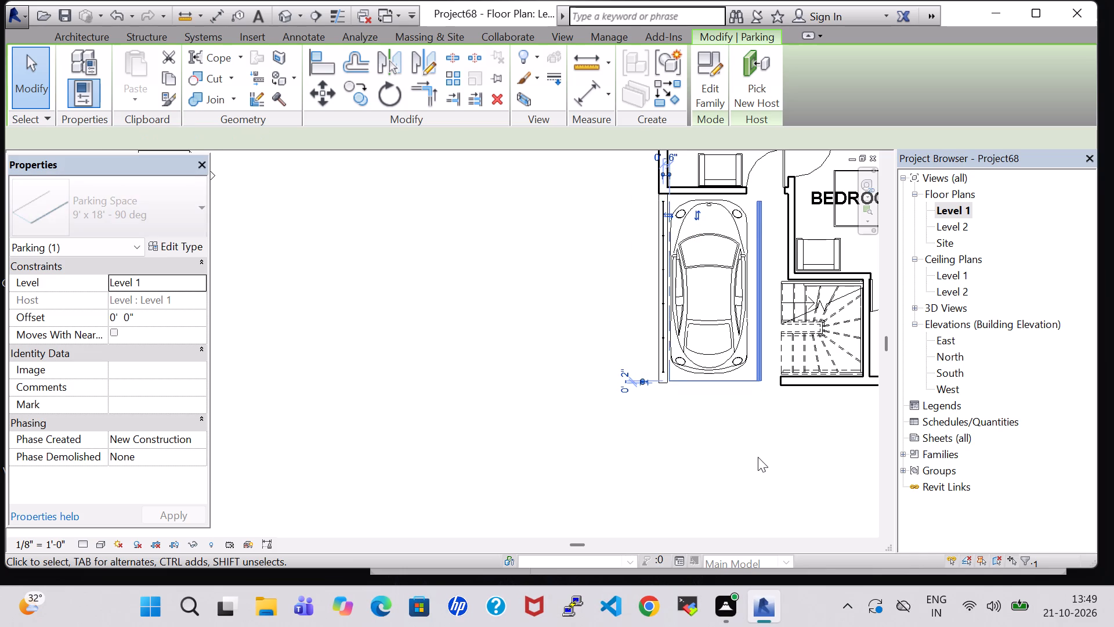
key(Up)
click(737, 457)
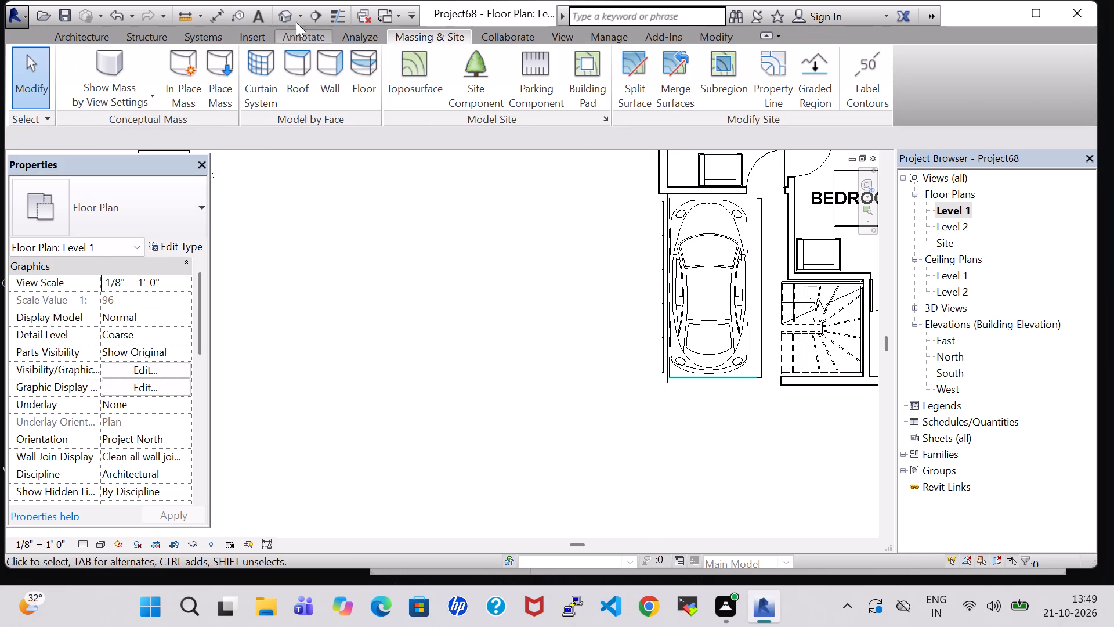
Examine the parking space's lines around the car and beside the stair from several angles in the 3D view.
click(278, 17)
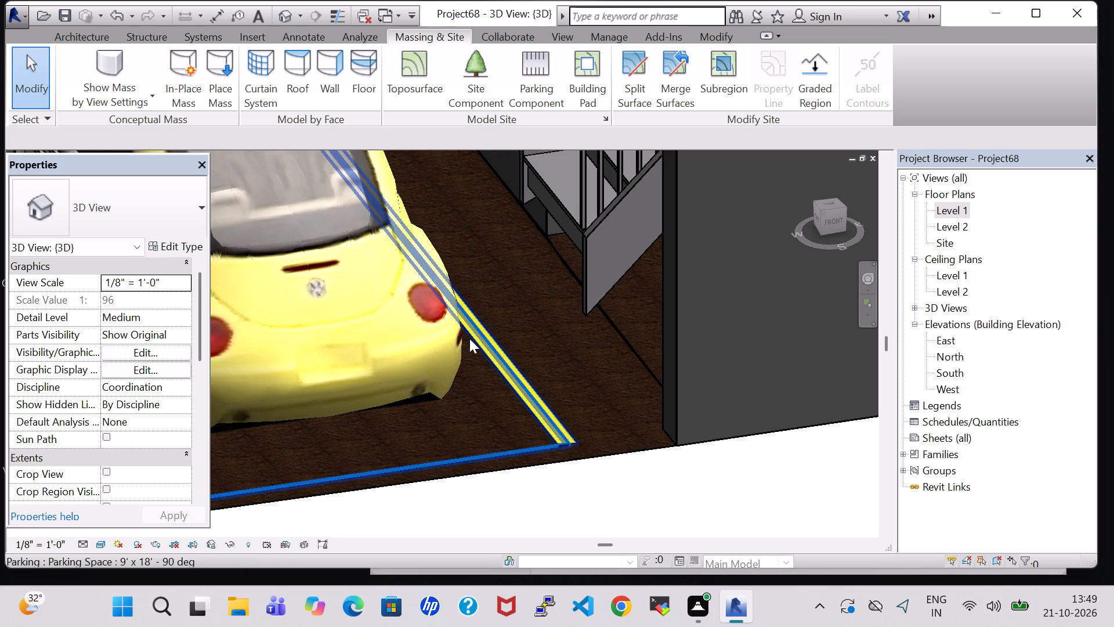
scroll(469, 338, down, 4)
shift+middle_drag(486, 296, 453, 360)
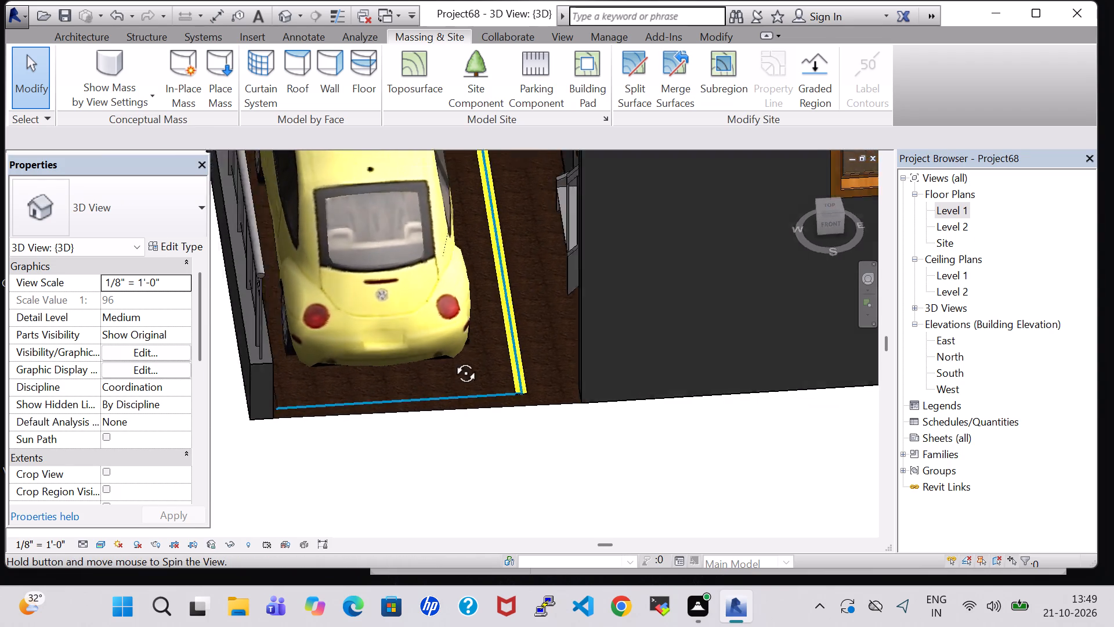
shift+middle_drag(453, 360, 442, 366)
middle_drag(511, 203, 527, 463)
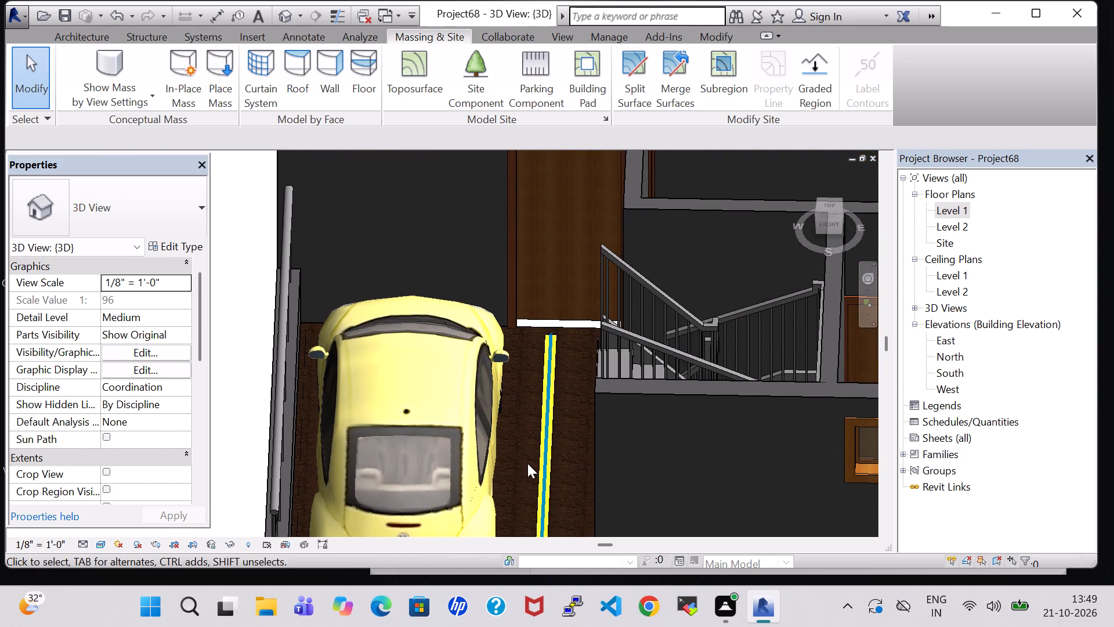
shift+middle_drag(541, 431, 520, 495)
shift+middle_drag(559, 444, 571, 424)
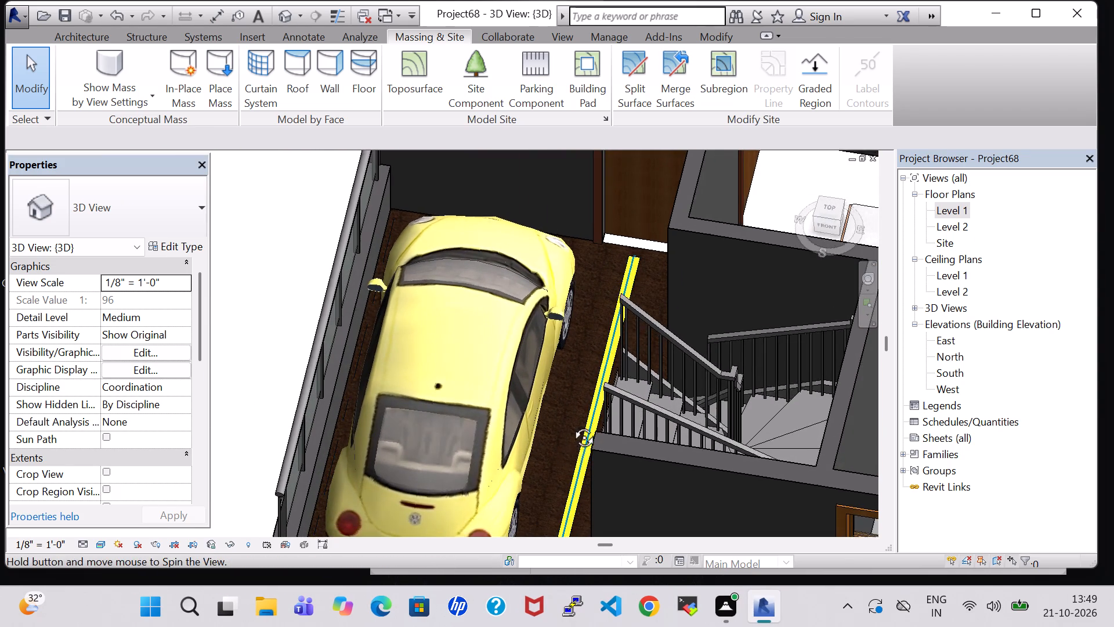
shift+middle_drag(571, 424, 609, 367)
middle_drag(525, 474, 531, 250)
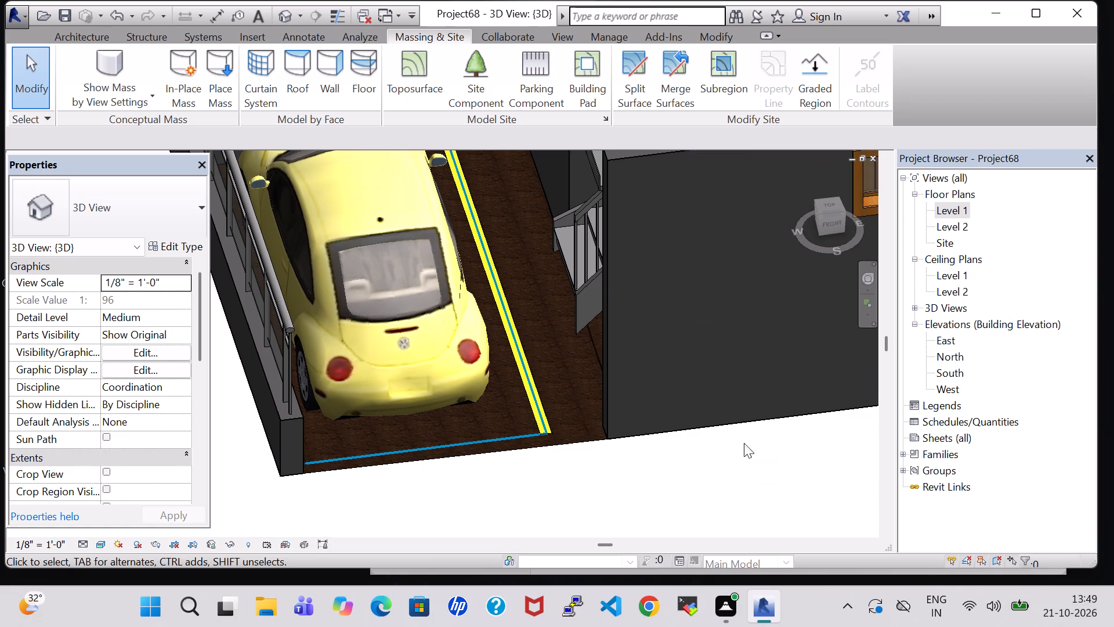
On the Level 1 plan, split the south wall at the stair-toilet partition, about 6' 8" from its west end.
double_click(953, 210)
scroll(635, 382, down, 3)
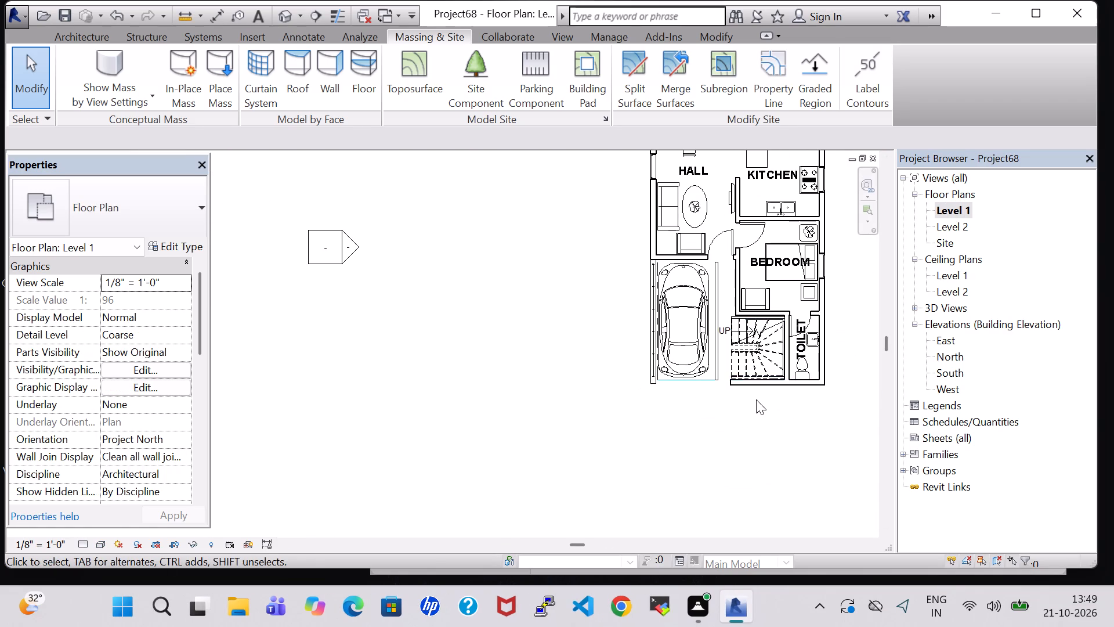
scroll(756, 399, up, 3)
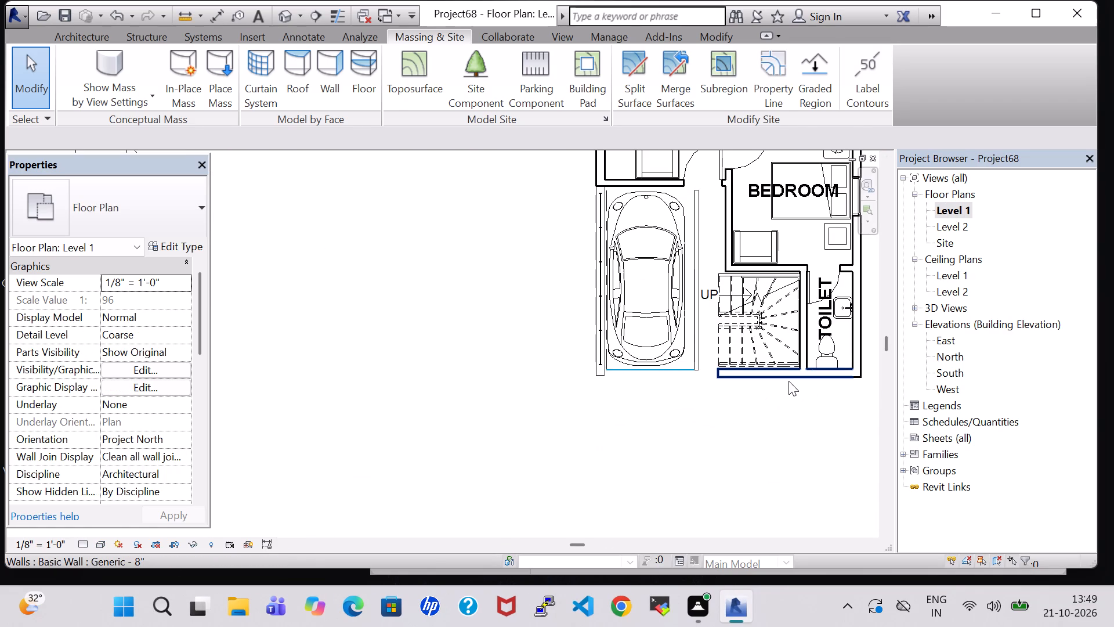
click(789, 381)
click(800, 502)
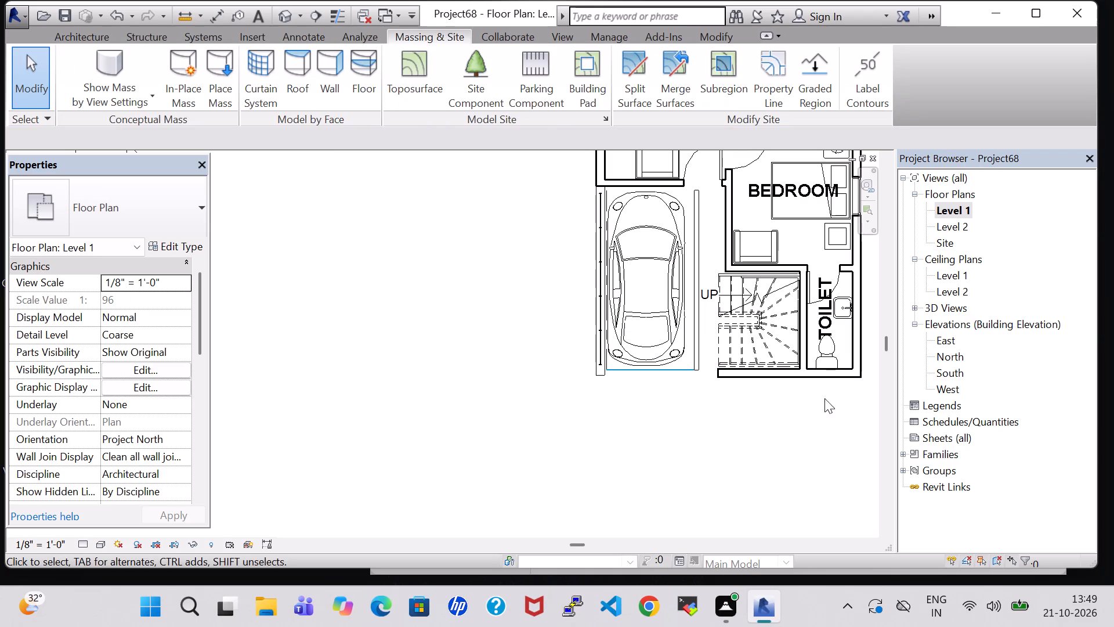
click(707, 38)
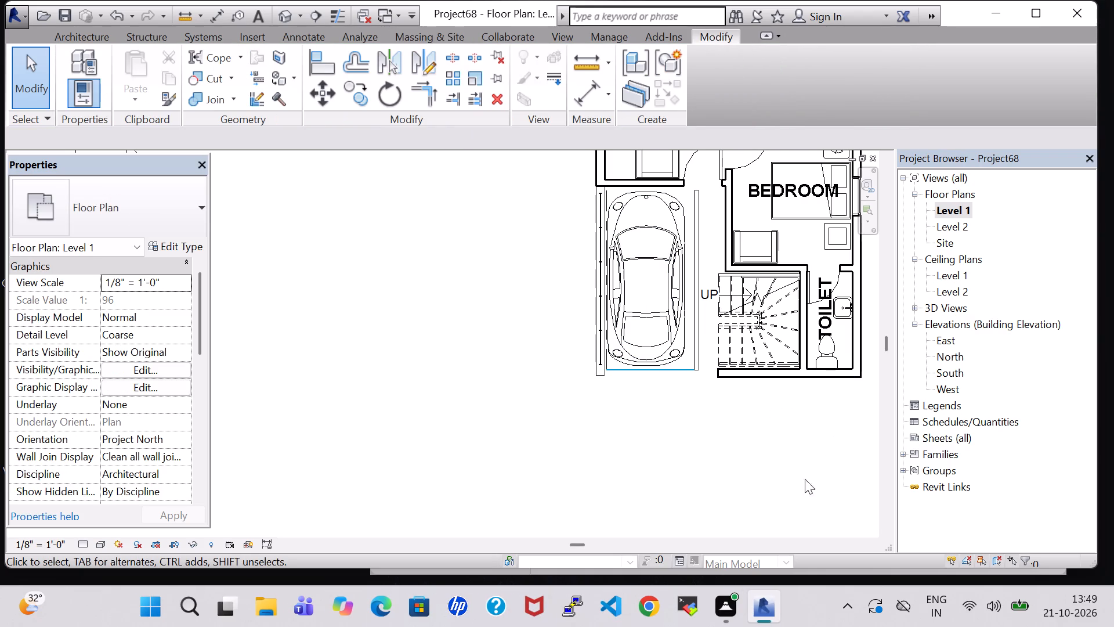
scroll(812, 463, up, 5)
click(444, 48)
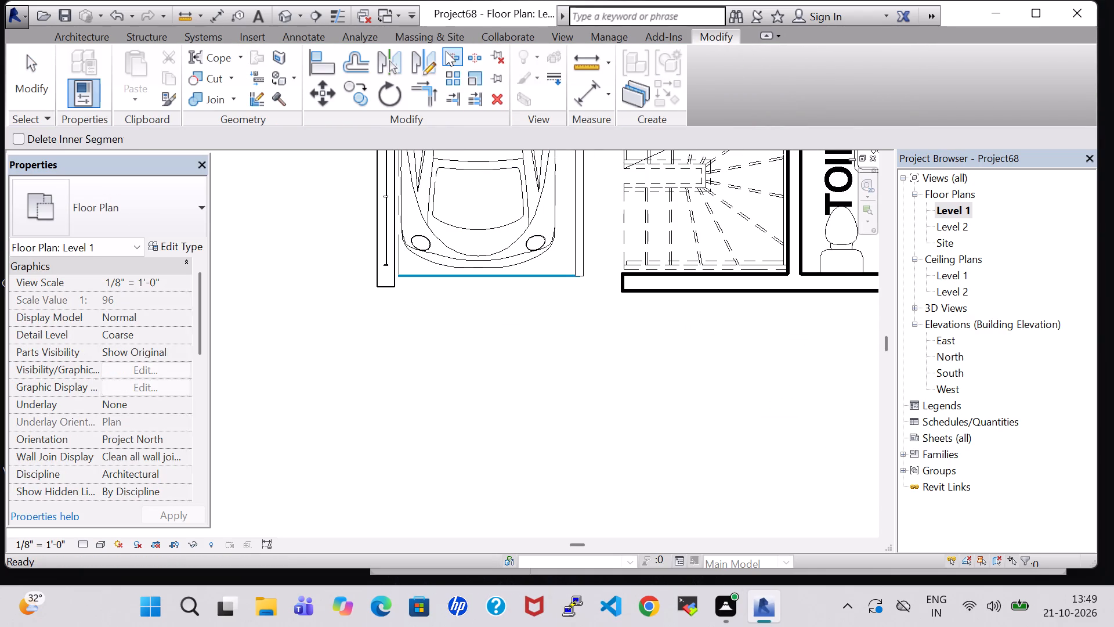
click(795, 283)
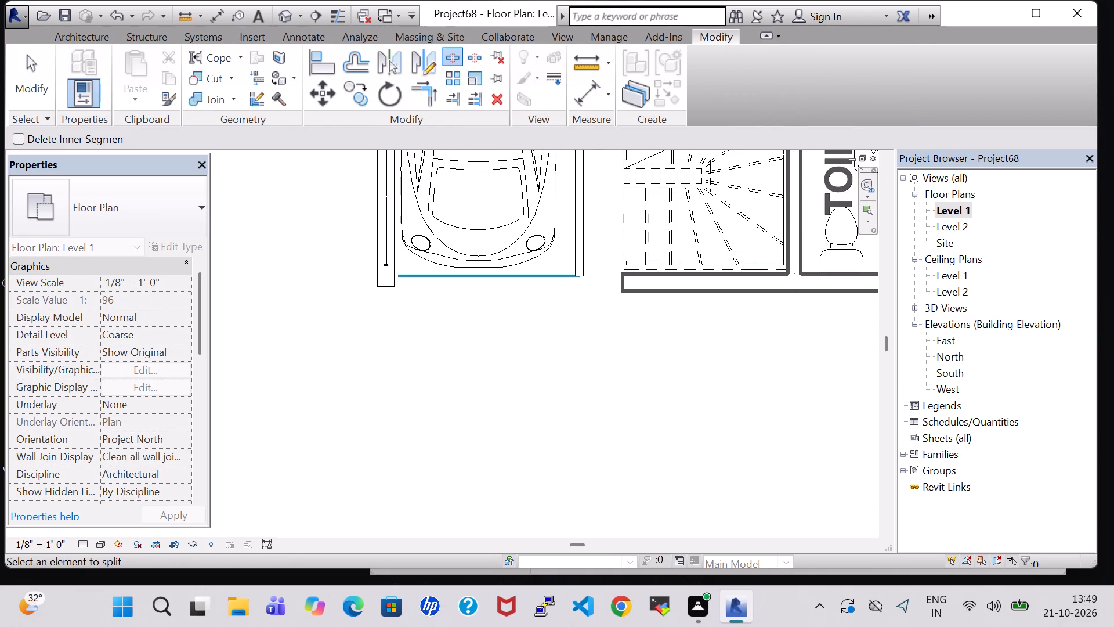
key(Escape)
key(Escape)
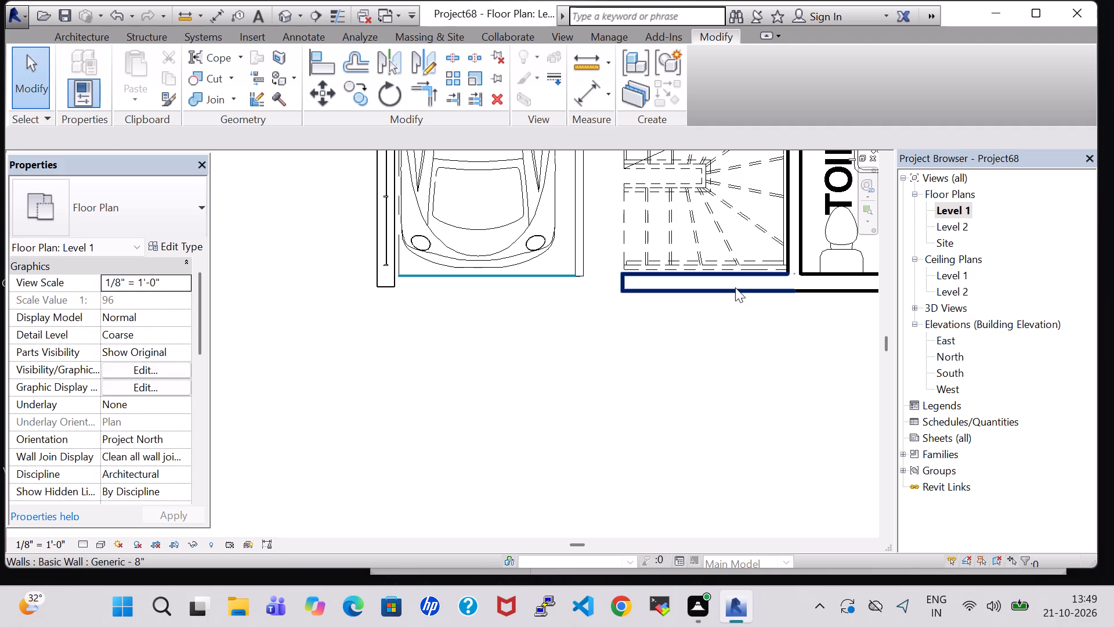
Set the Unconnected Height of the split south wall segment beside the stair to 2' 0".
click(735, 287)
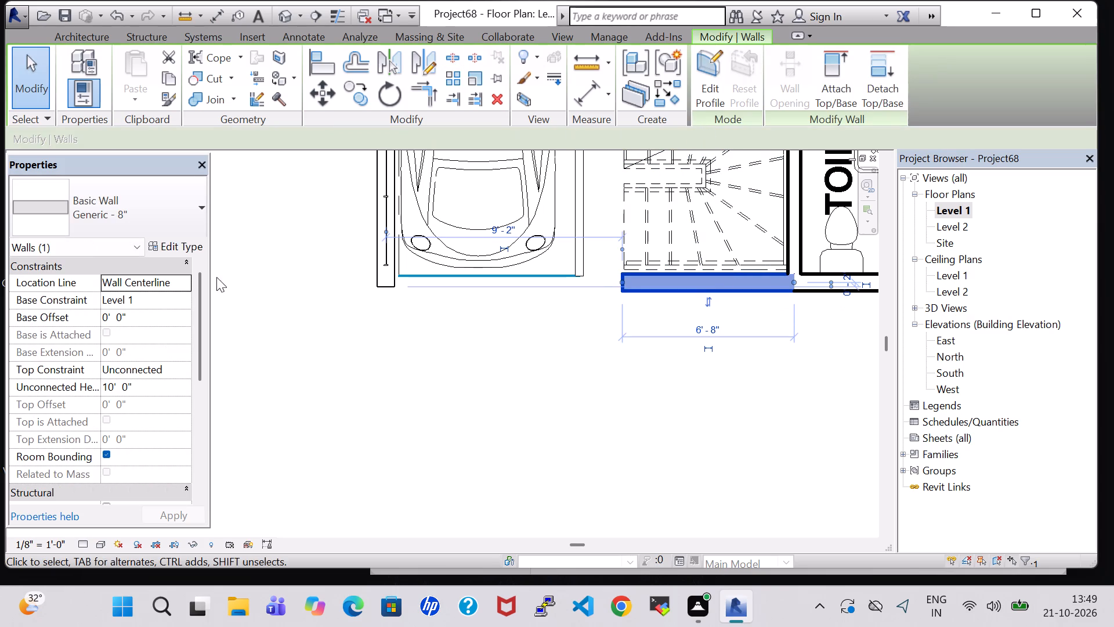
double_click(113, 386)
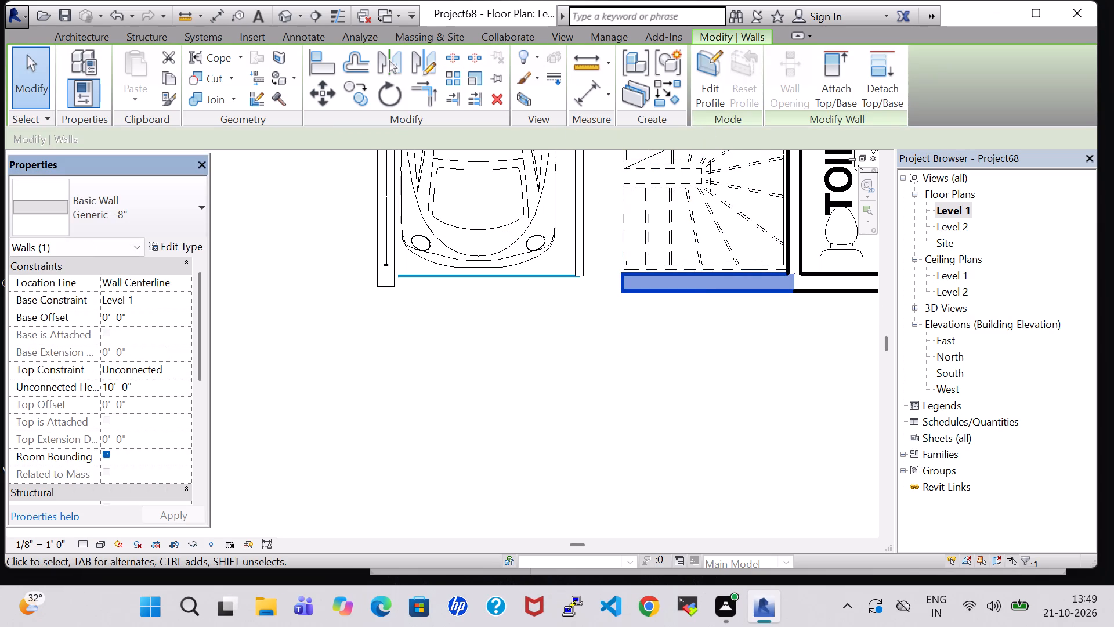
key(BackSpace)
key(BackSpace)
key(2)
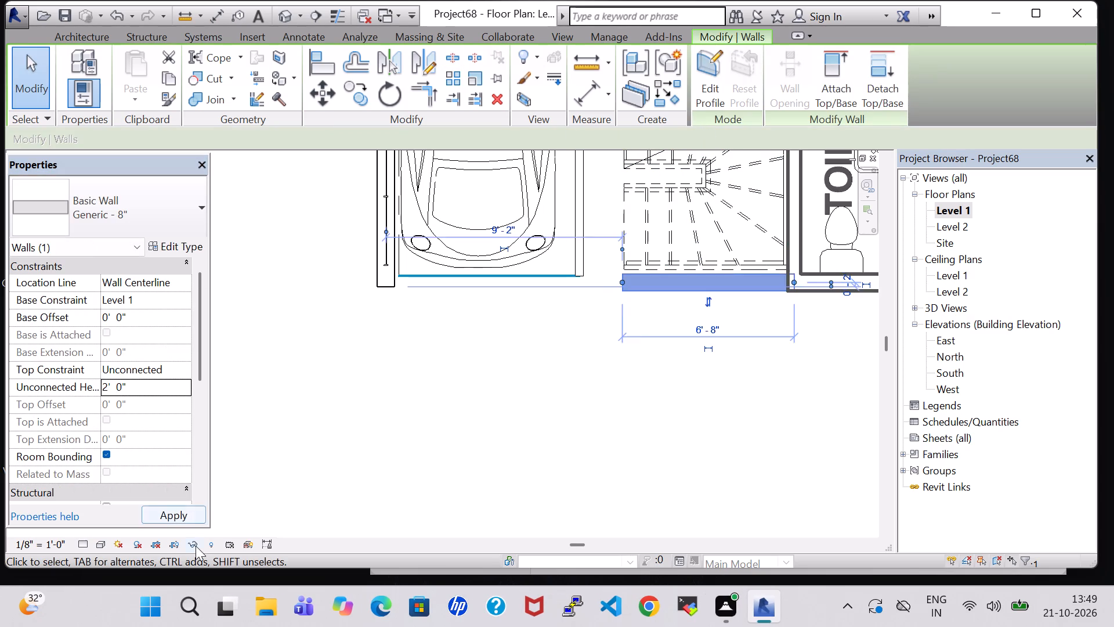
click(195, 512)
click(514, 438)
click(657, 296)
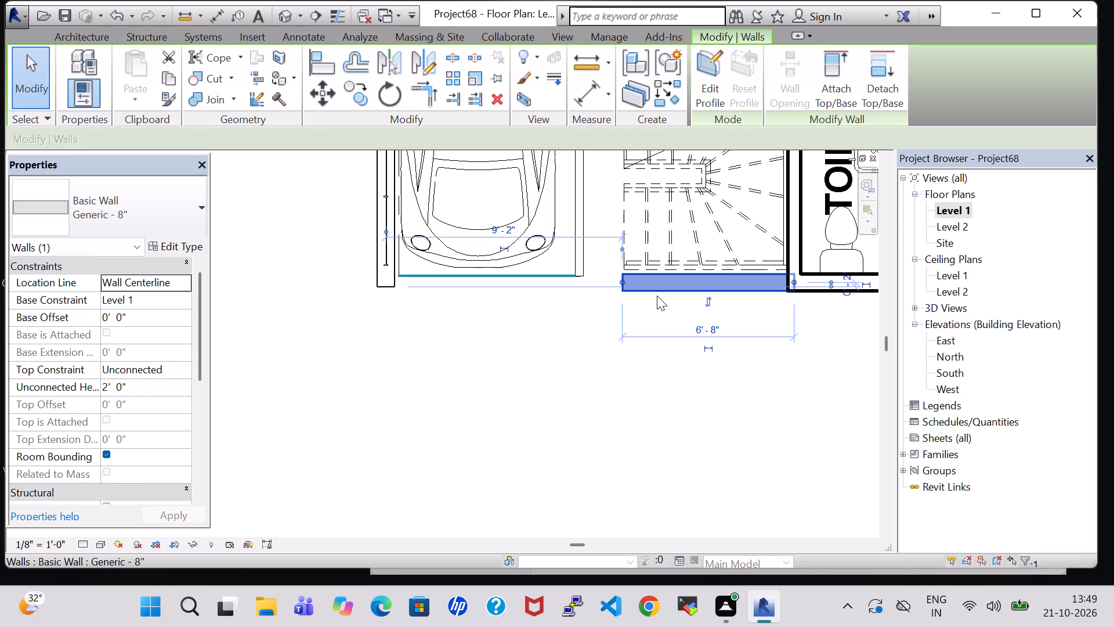
click(273, 405)
Sketch a railing about 6' 5" long on the low south wall's centreline, from the stair-toilet partition to its west end.
click(96, 39)
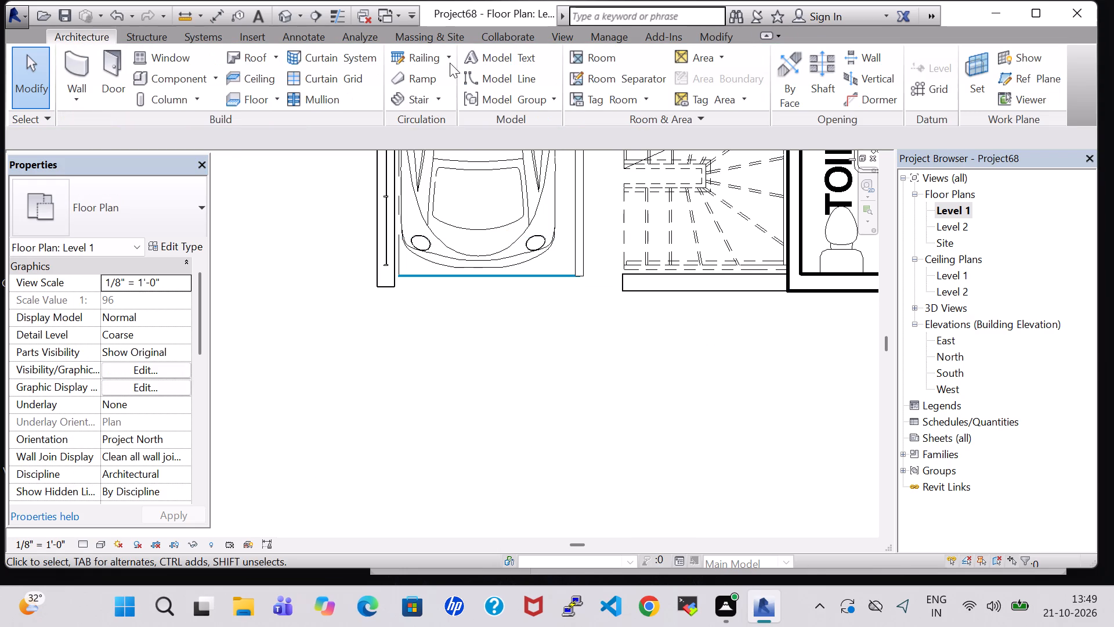
click(429, 62)
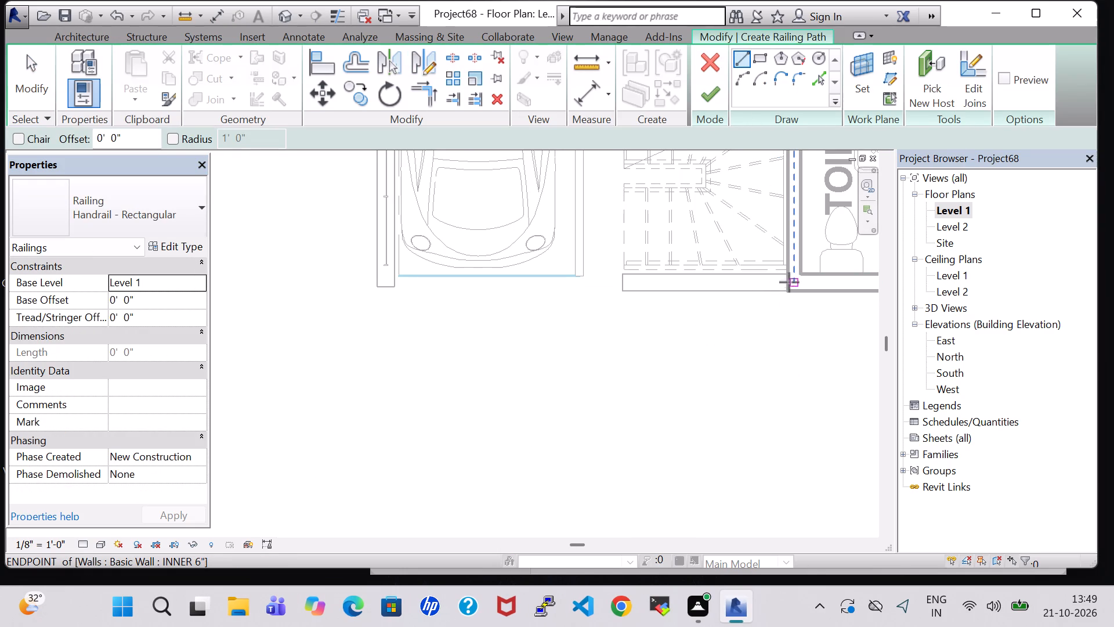
scroll(790, 285, up, 6)
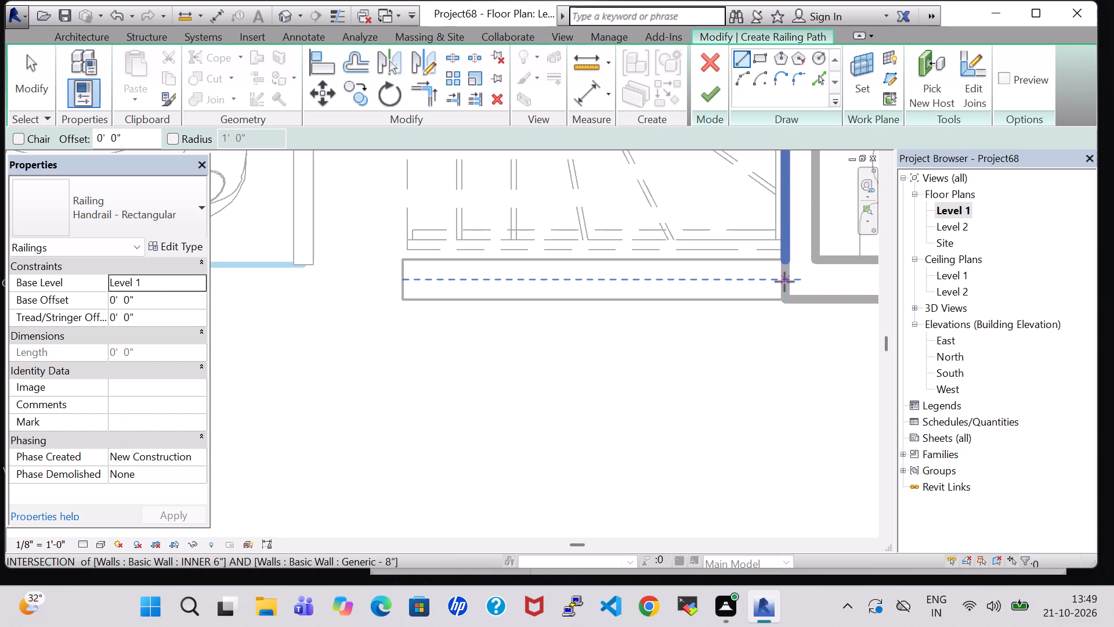
click(784, 279)
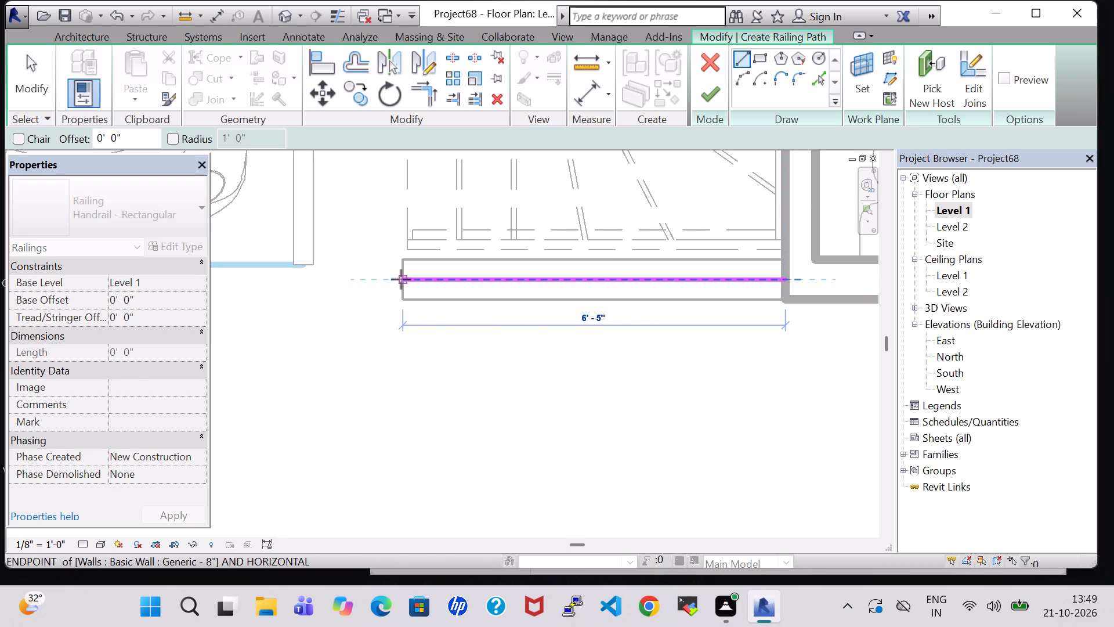
click(401, 279)
click(703, 91)
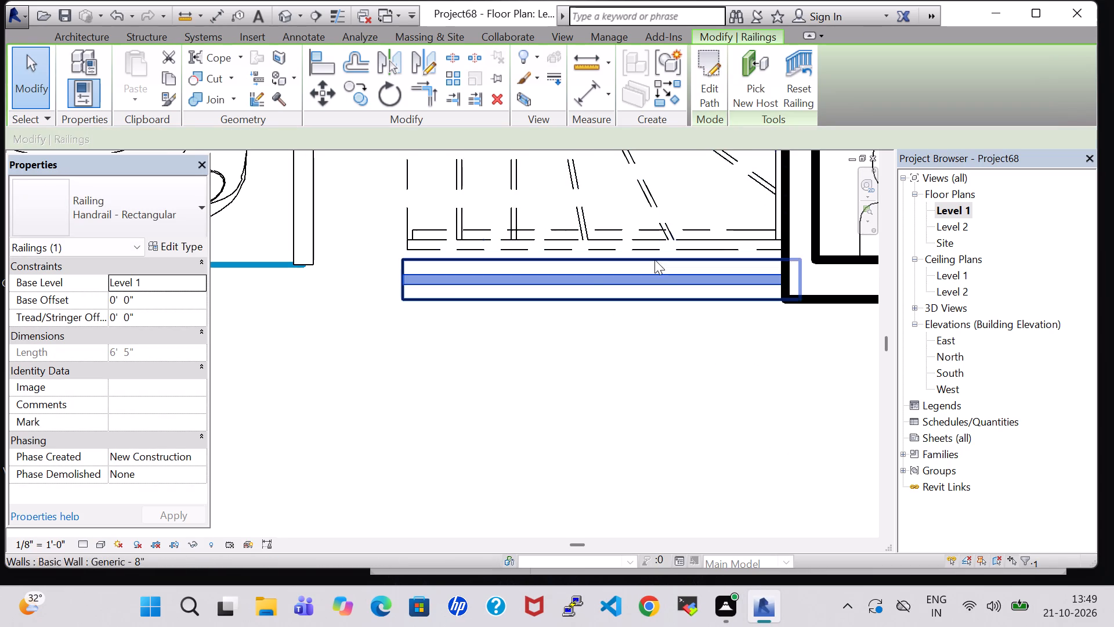
Change the new south wall railing's type to Glass Panel - Bottom Fill.
click(96, 220)
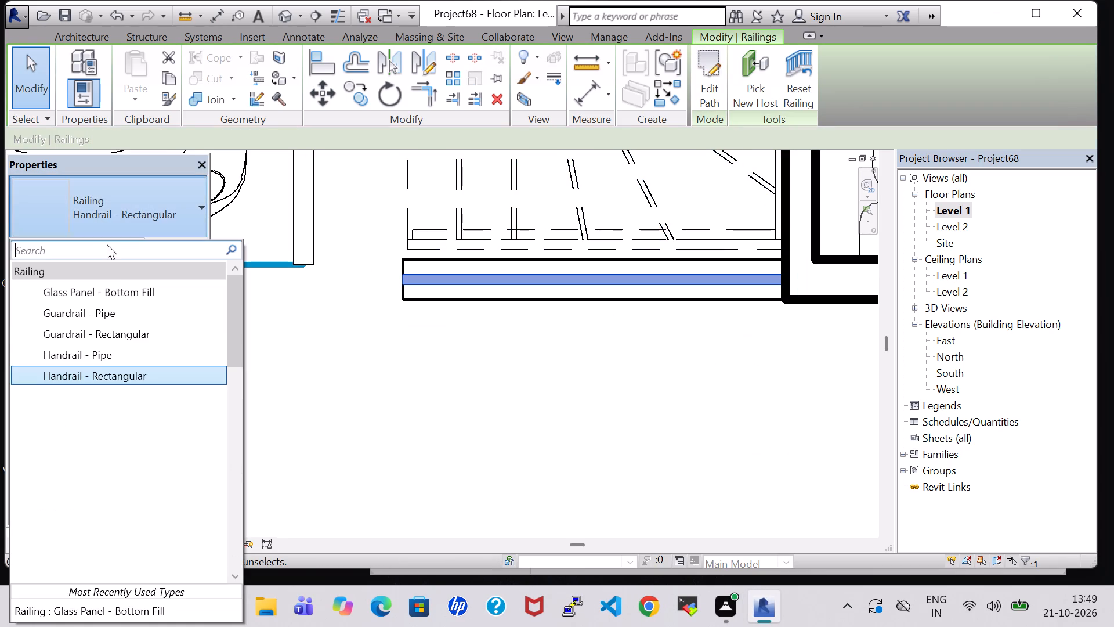
click(114, 292)
click(492, 421)
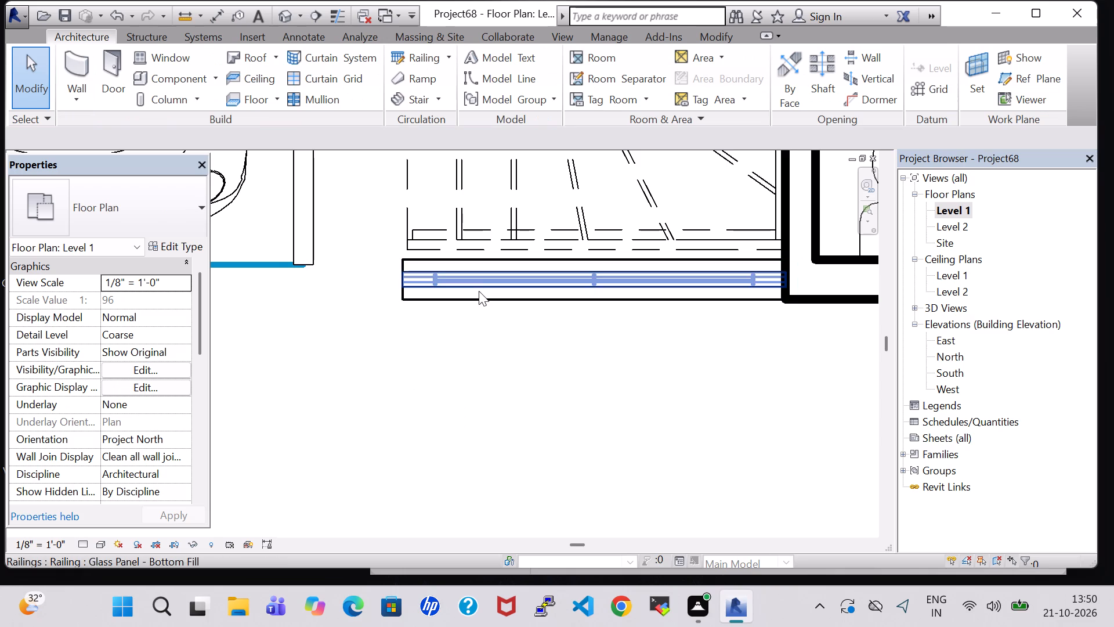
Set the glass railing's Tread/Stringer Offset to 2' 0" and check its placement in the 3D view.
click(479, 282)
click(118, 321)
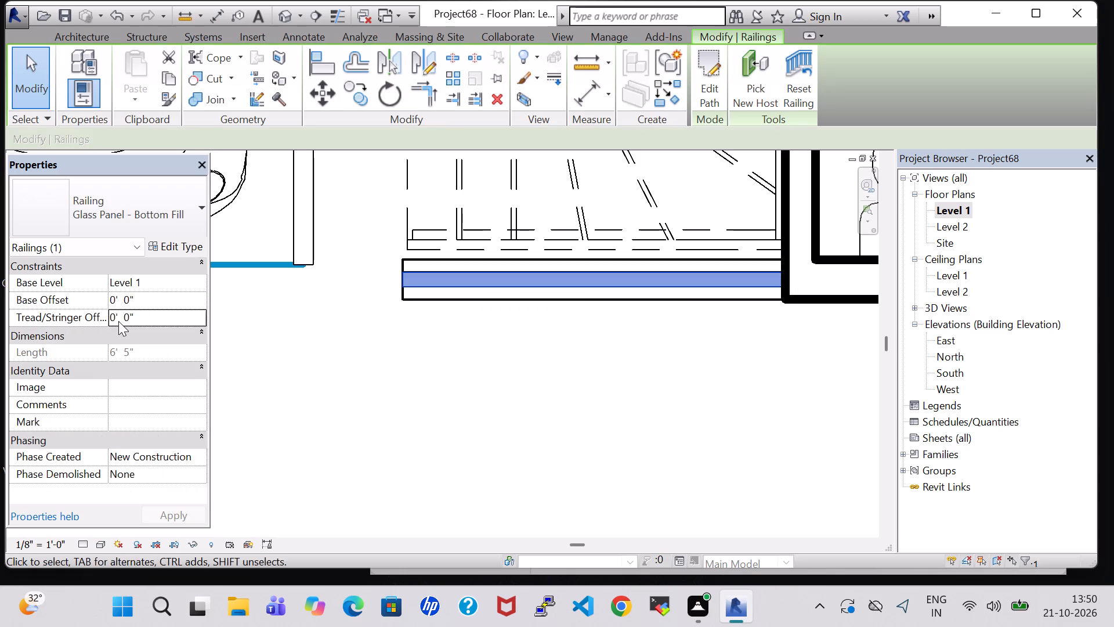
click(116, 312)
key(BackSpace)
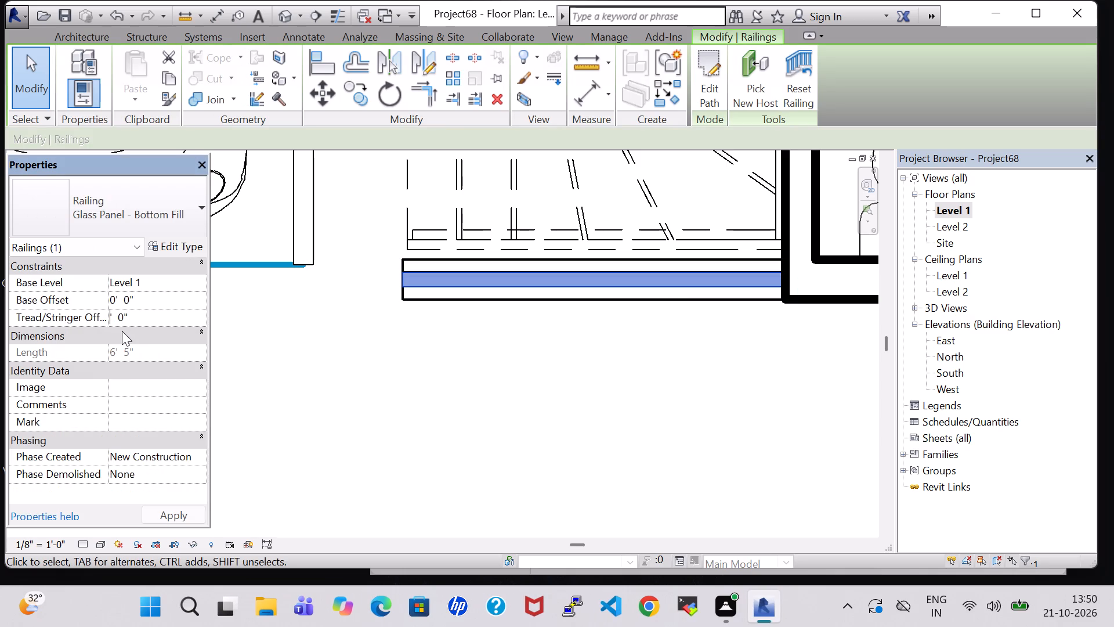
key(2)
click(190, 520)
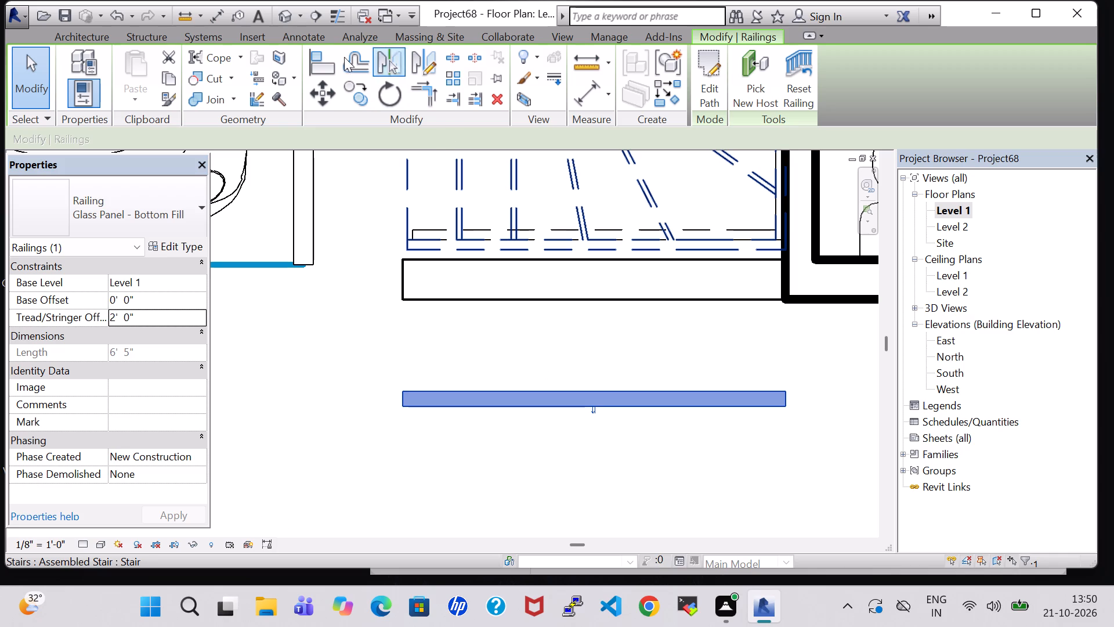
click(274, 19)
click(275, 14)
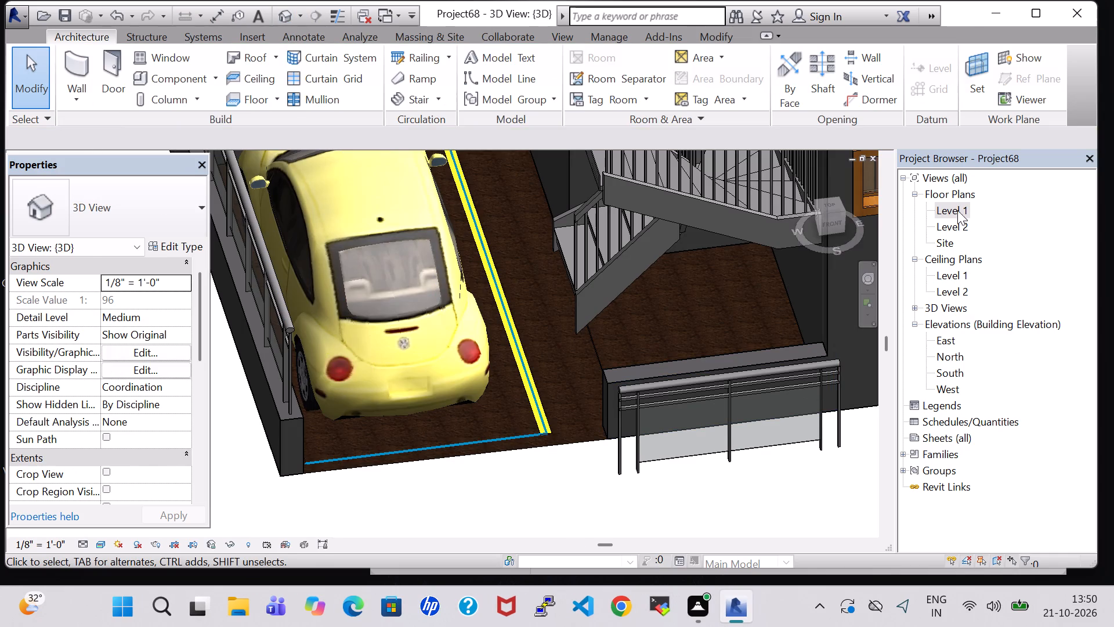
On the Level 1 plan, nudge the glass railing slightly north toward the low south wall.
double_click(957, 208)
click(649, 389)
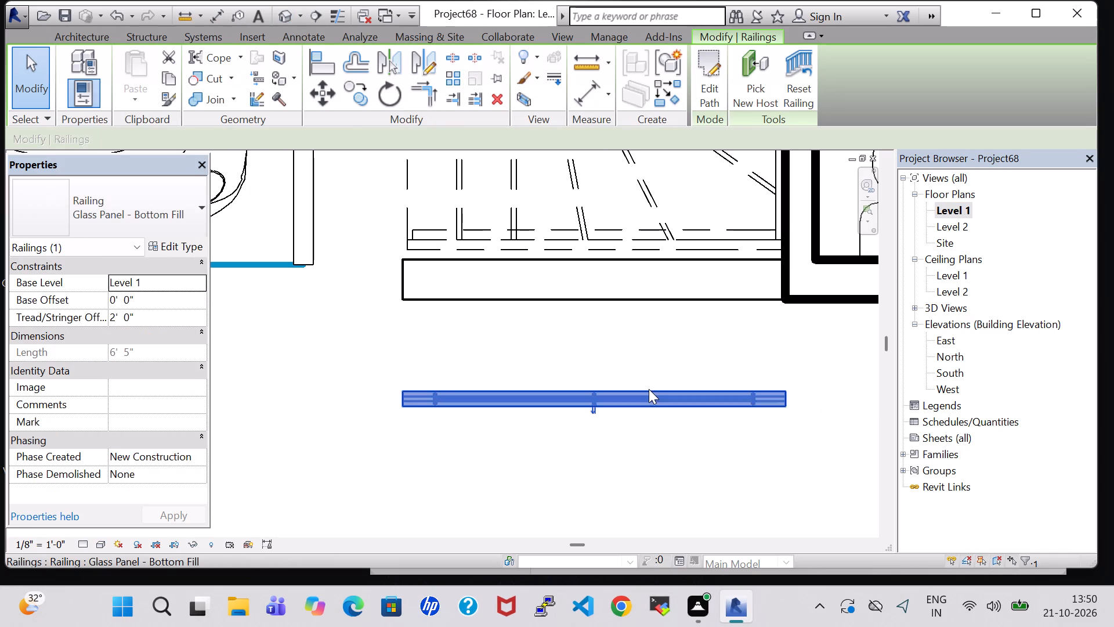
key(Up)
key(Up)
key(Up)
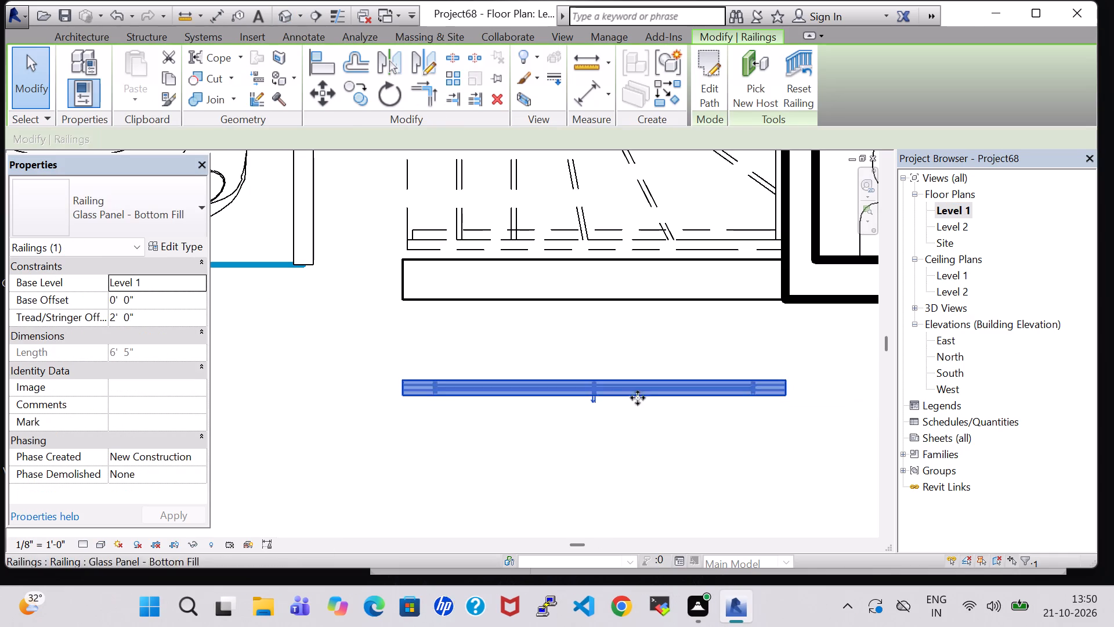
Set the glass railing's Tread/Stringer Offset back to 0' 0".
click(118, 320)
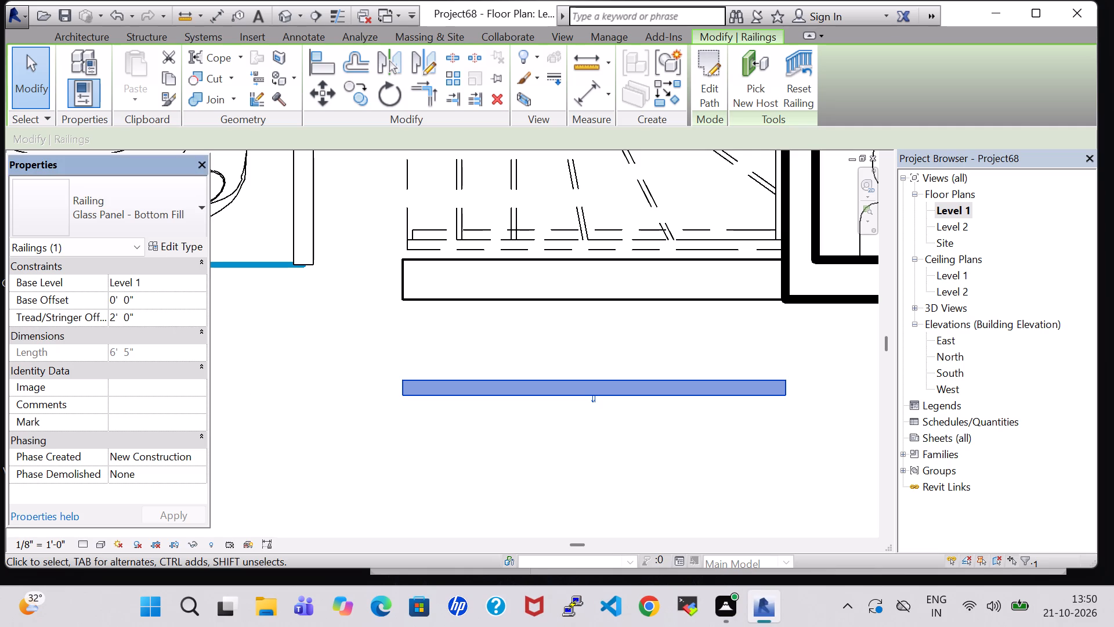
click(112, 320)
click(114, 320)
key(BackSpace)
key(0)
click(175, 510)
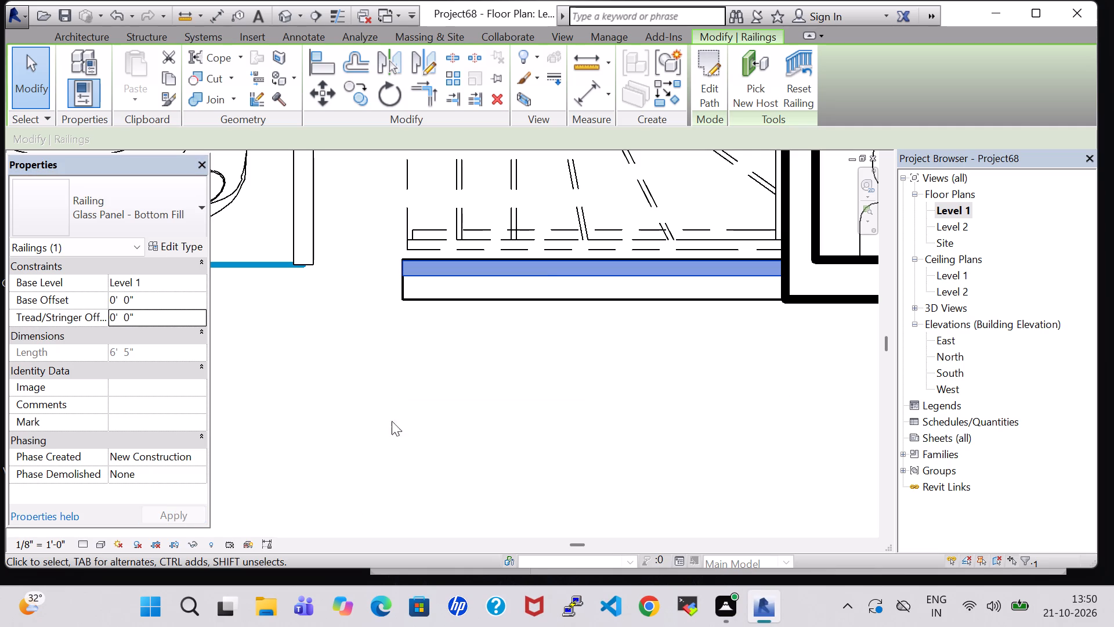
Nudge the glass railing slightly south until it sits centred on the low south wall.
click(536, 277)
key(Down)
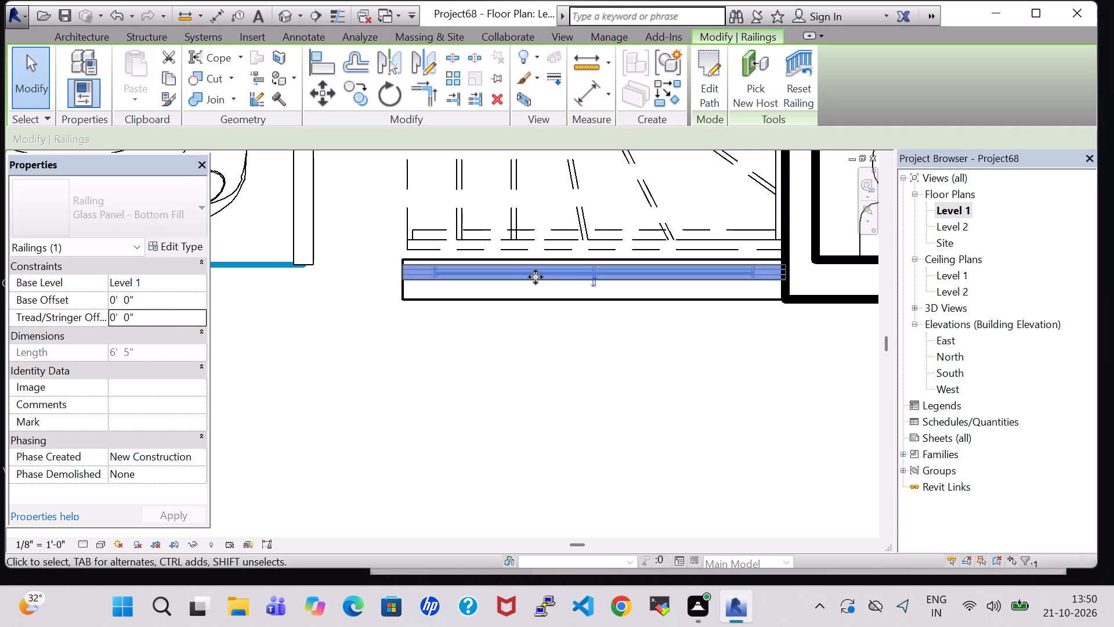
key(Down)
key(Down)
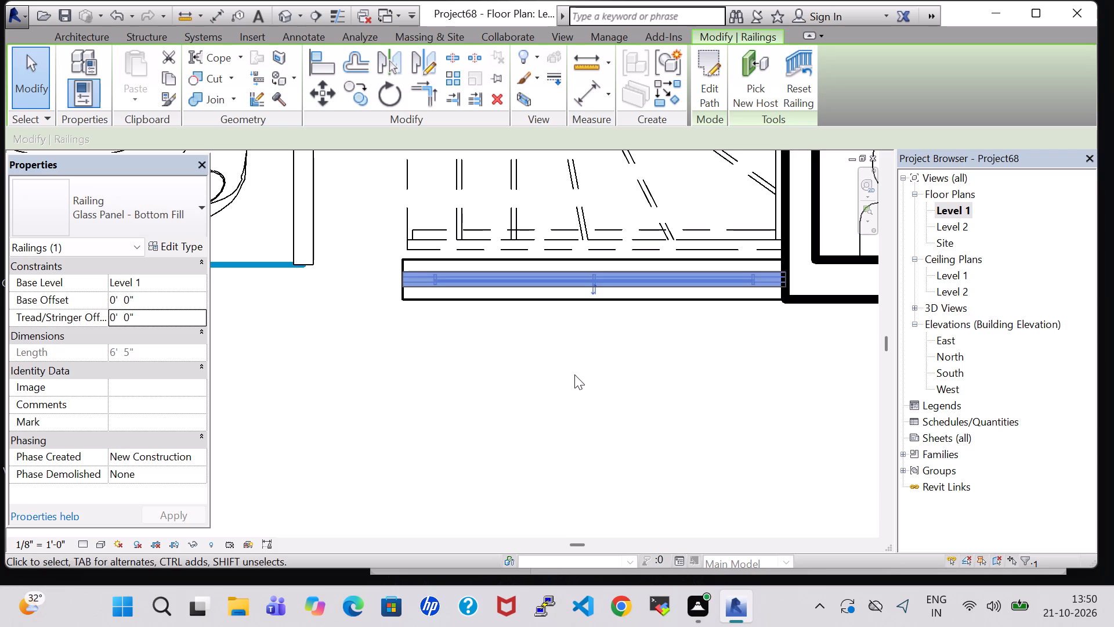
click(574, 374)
Set the glass railing's Base Offset to 2' 0" to place it on top of the low wall.
click(504, 286)
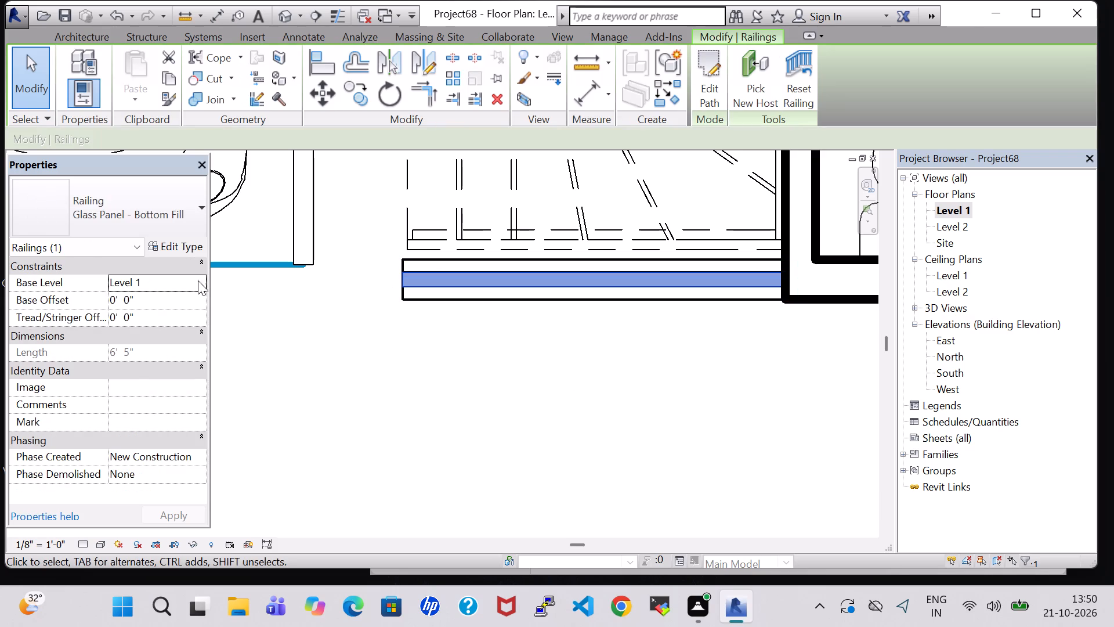
click(117, 301)
key(BackSpace)
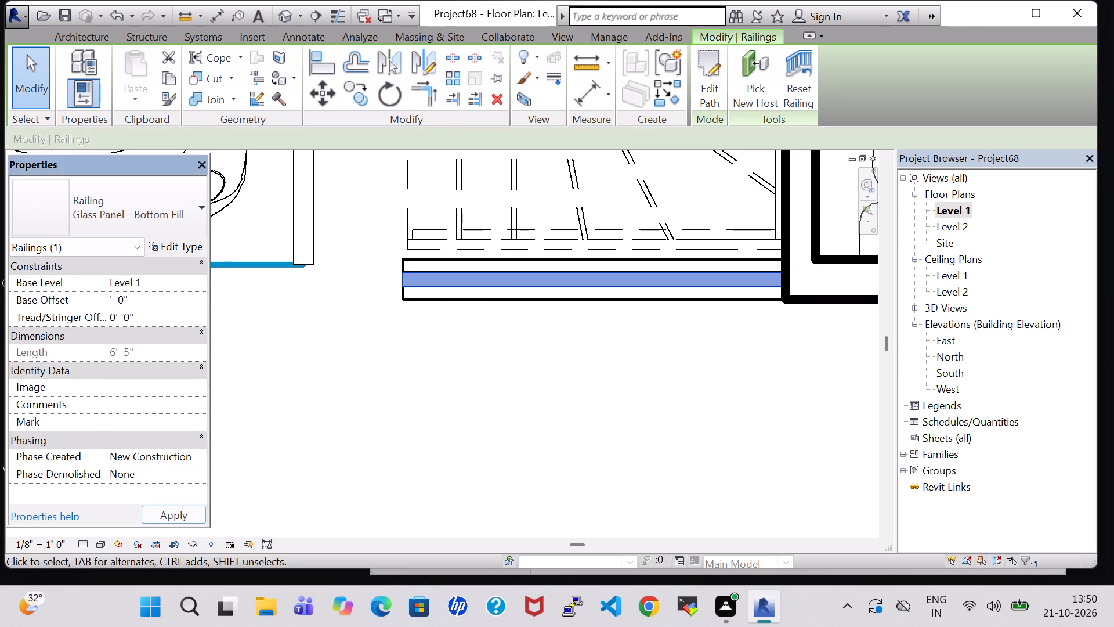
key(3)
key(BackSpace)
key(2)
click(189, 519)
click(534, 458)
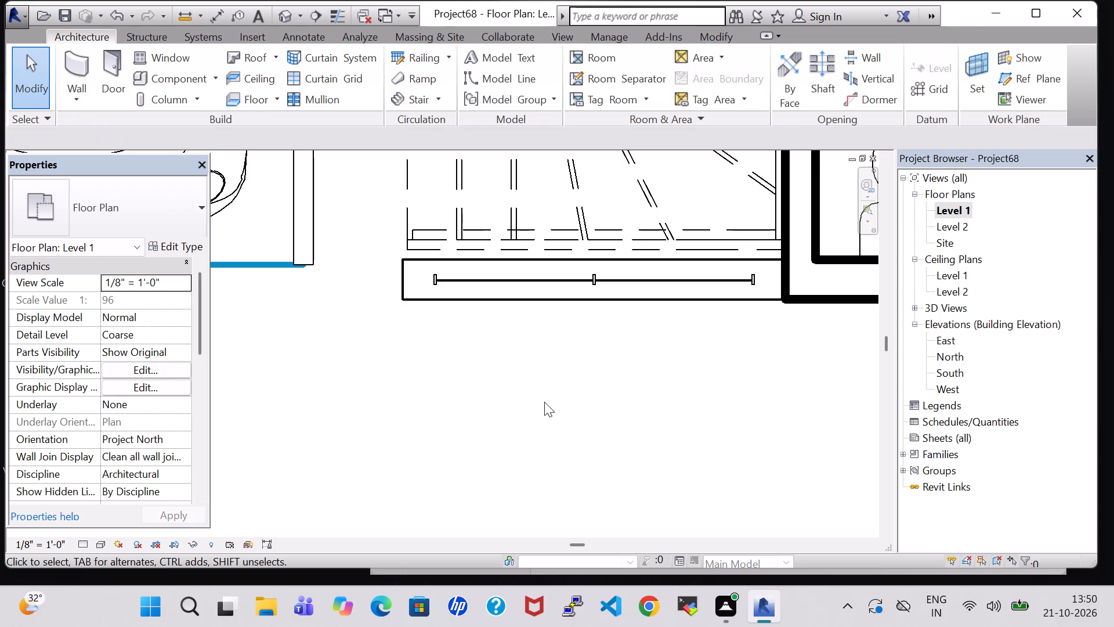
Examine the low wall and glass railing beside the stair and car from several angles in the 3D view.
click(288, 17)
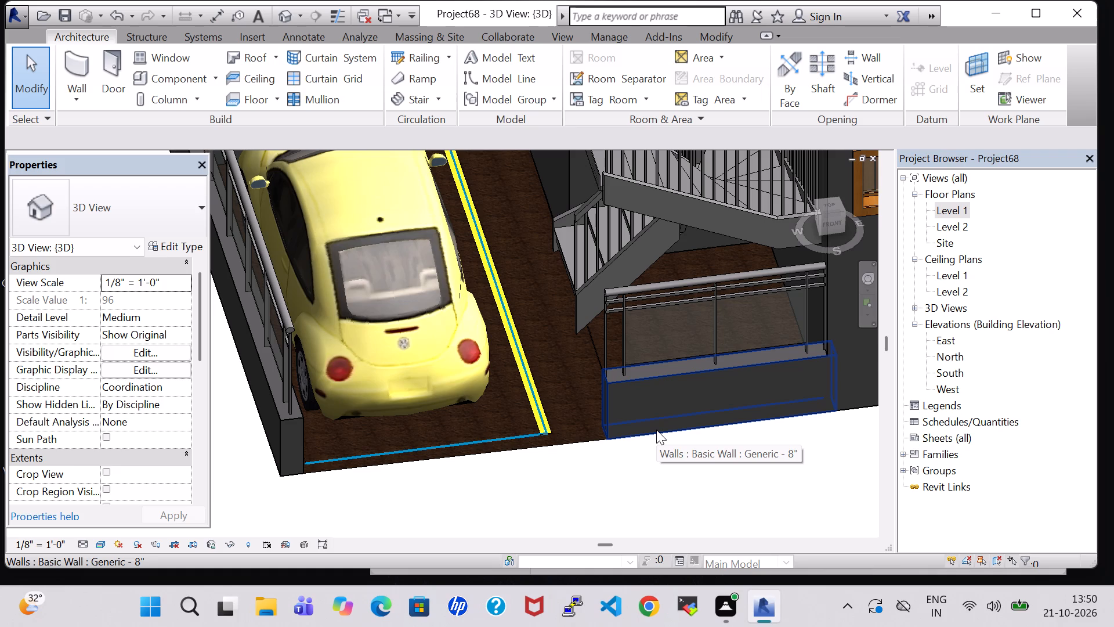
shift+middle_drag(632, 479, 561, 474)
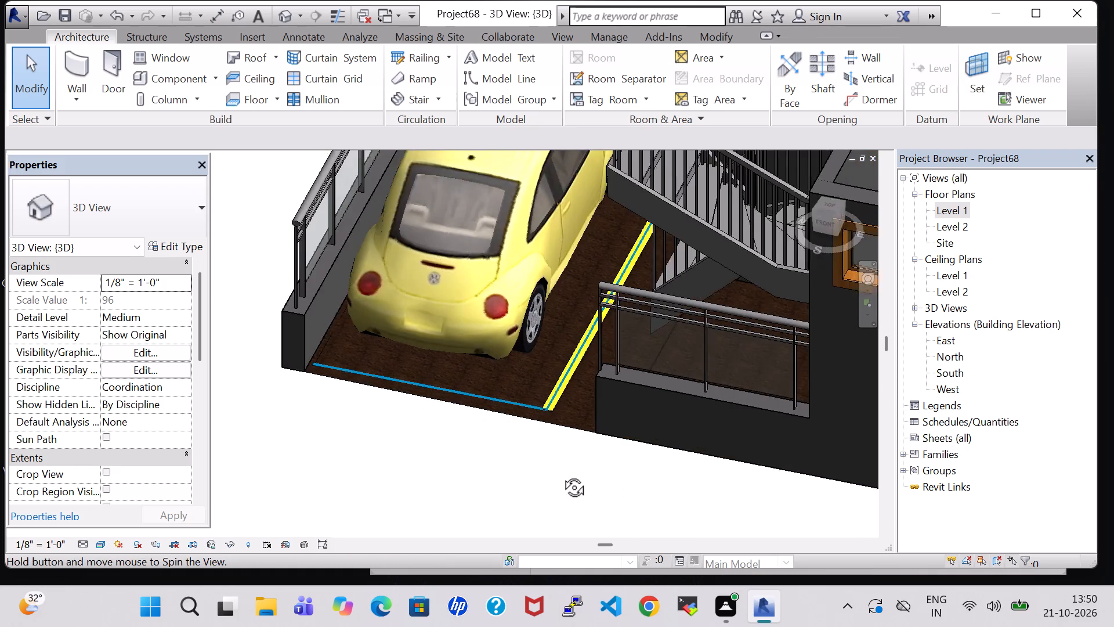
shift+middle_drag(561, 474, 781, 439)
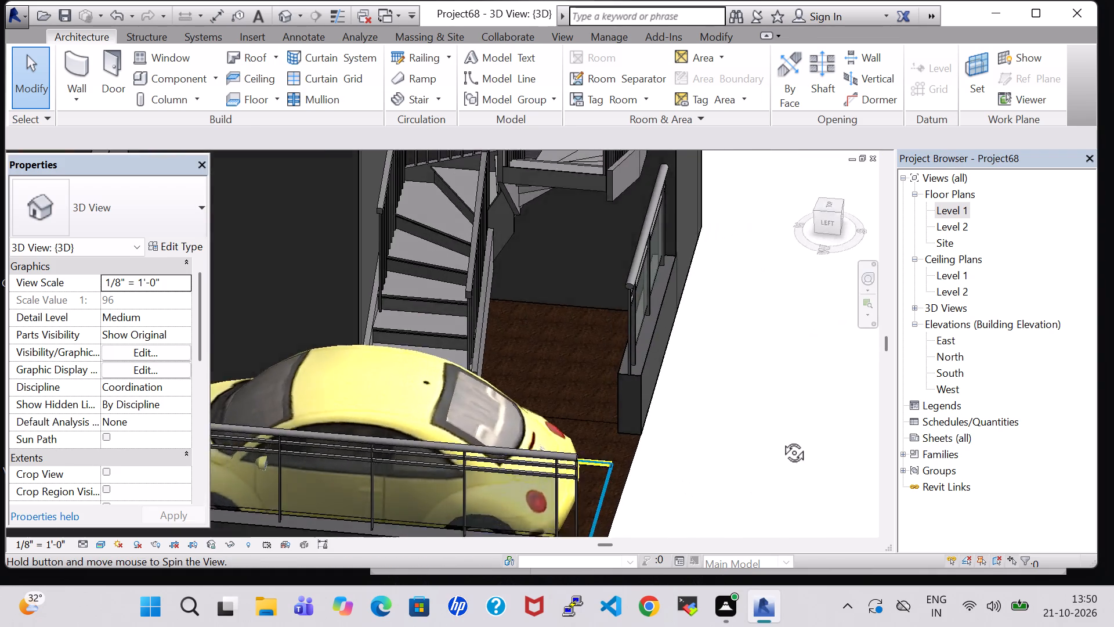
shift+middle_drag(781, 439, 786, 366)
shift+middle_drag(742, 358, 506, 449)
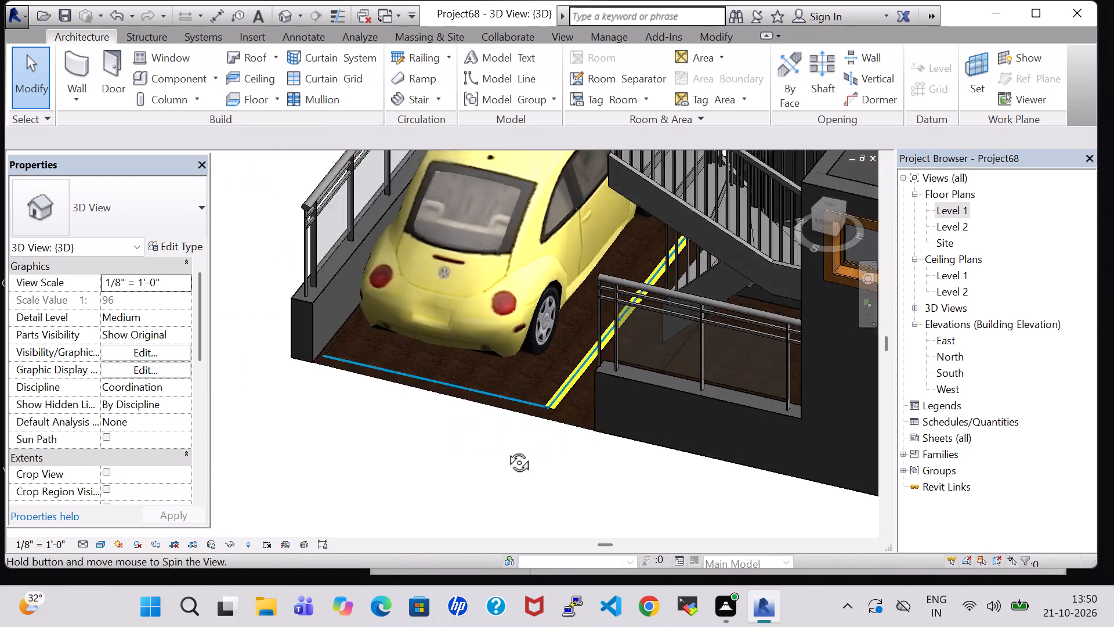
shift+middle_drag(506, 449, 565, 406)
shift+scroll(534, 452, up, 1)
shift+middle_drag(577, 377, 583, 357)
shift+middle_drag(583, 349, 539, 421)
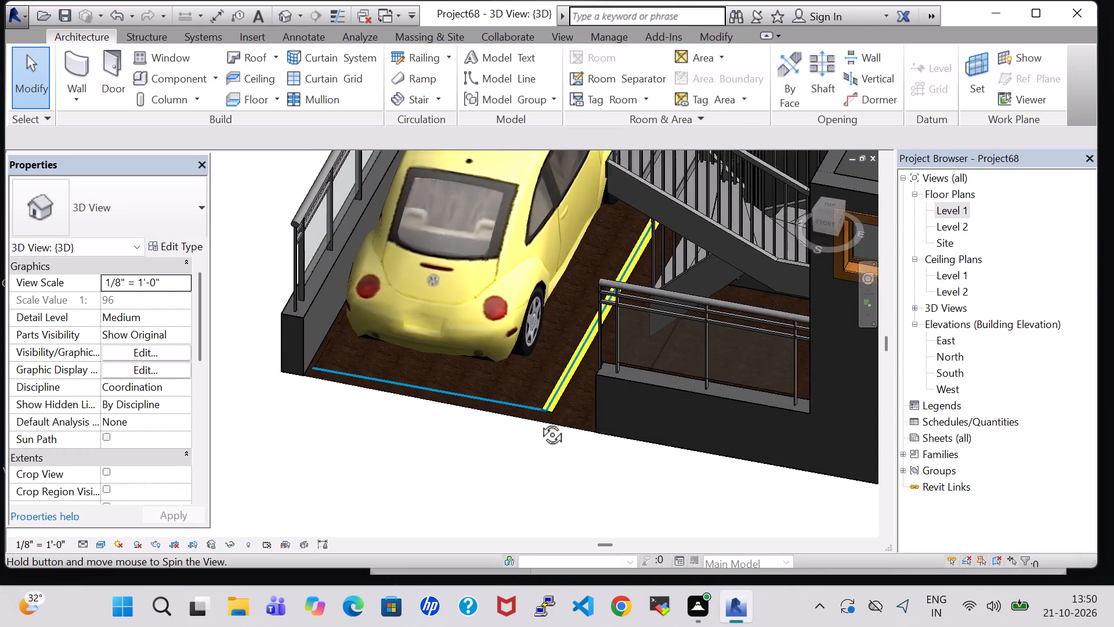
shift+middle_drag(539, 421, 724, 381)
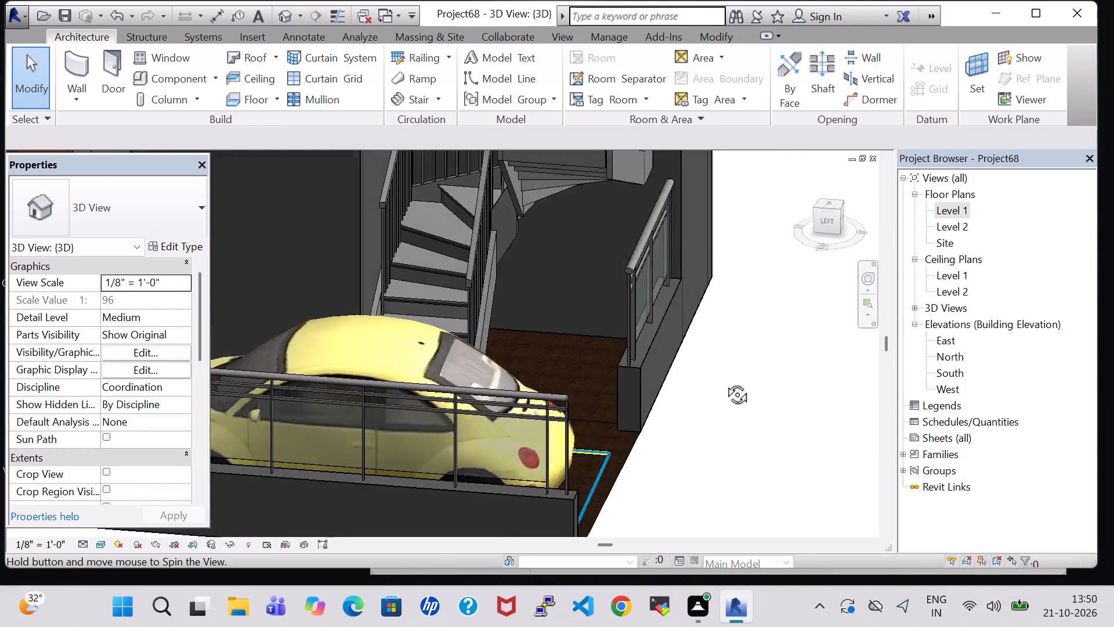
shift+middle_drag(724, 381, 583, 396)
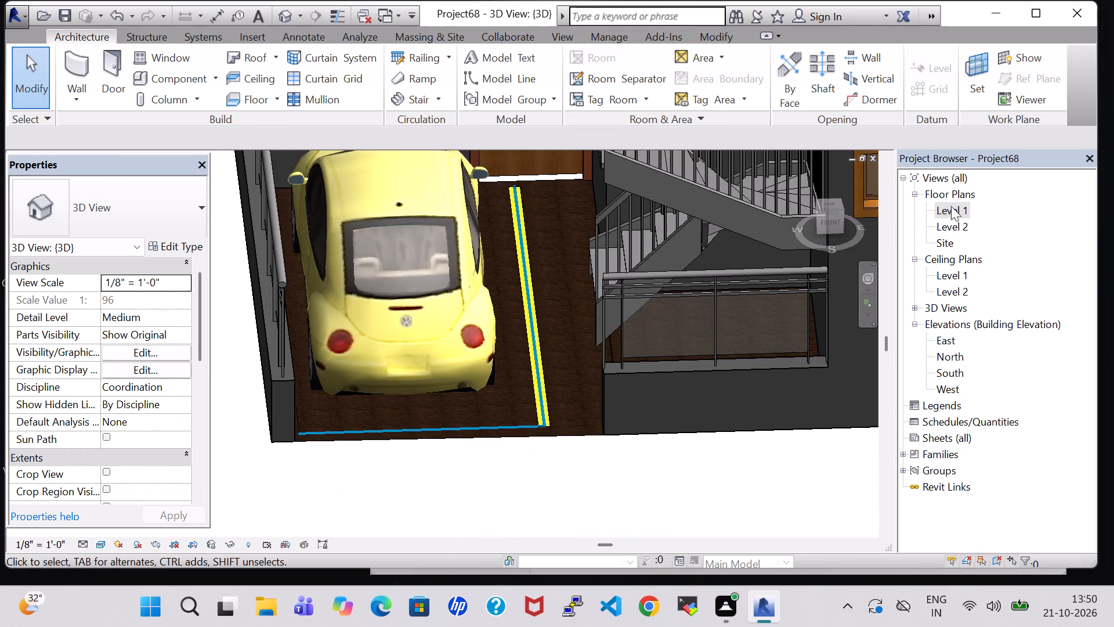
Examine the car space, stair, low wall and toilet in the Level 1 plan and from several angles in the 3D view.
double_click(951, 211)
scroll(718, 399, down, 3)
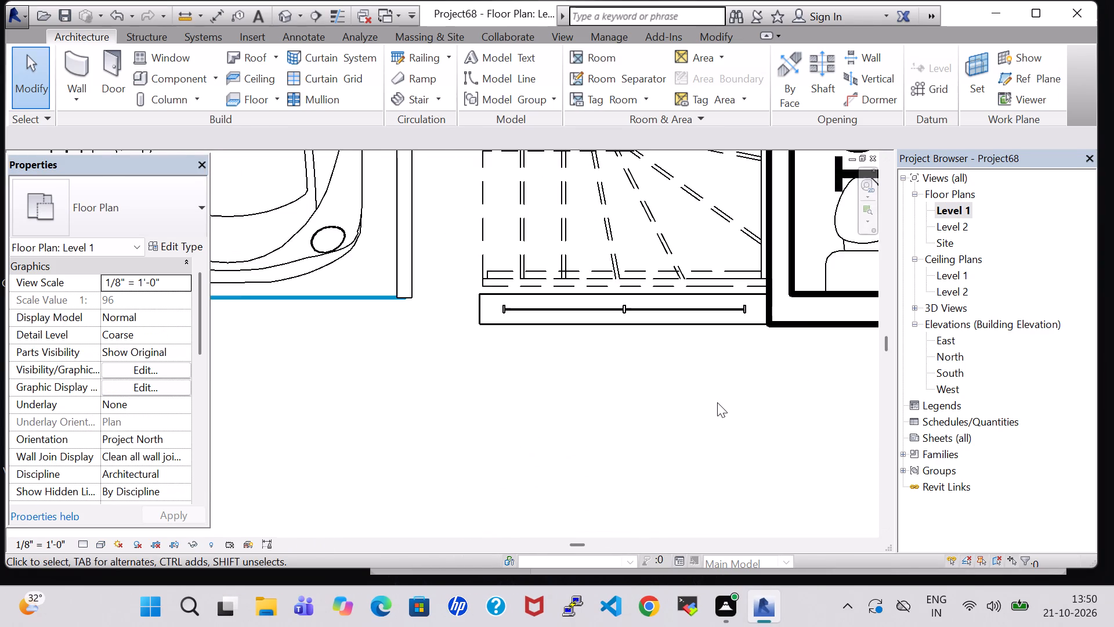
click(675, 416)
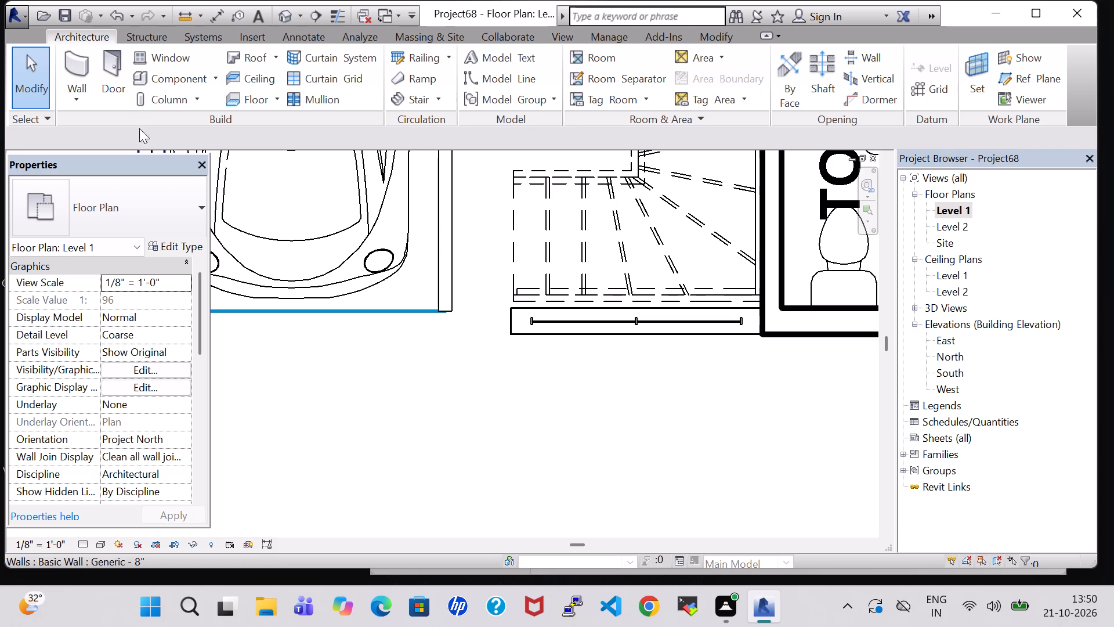
click(276, 15)
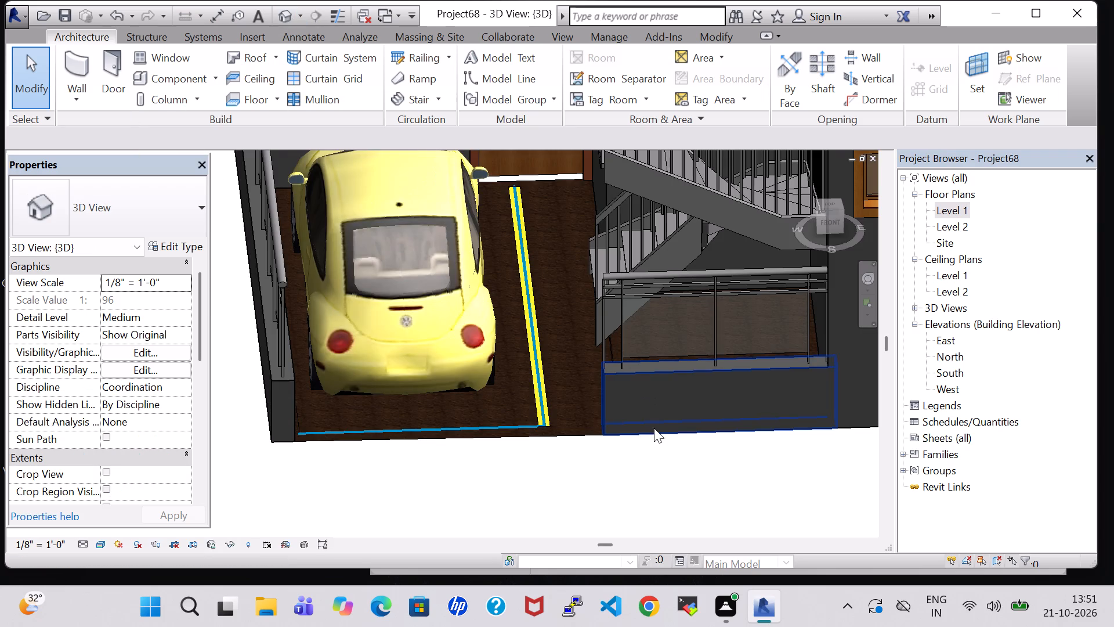
scroll(654, 450, down, 1)
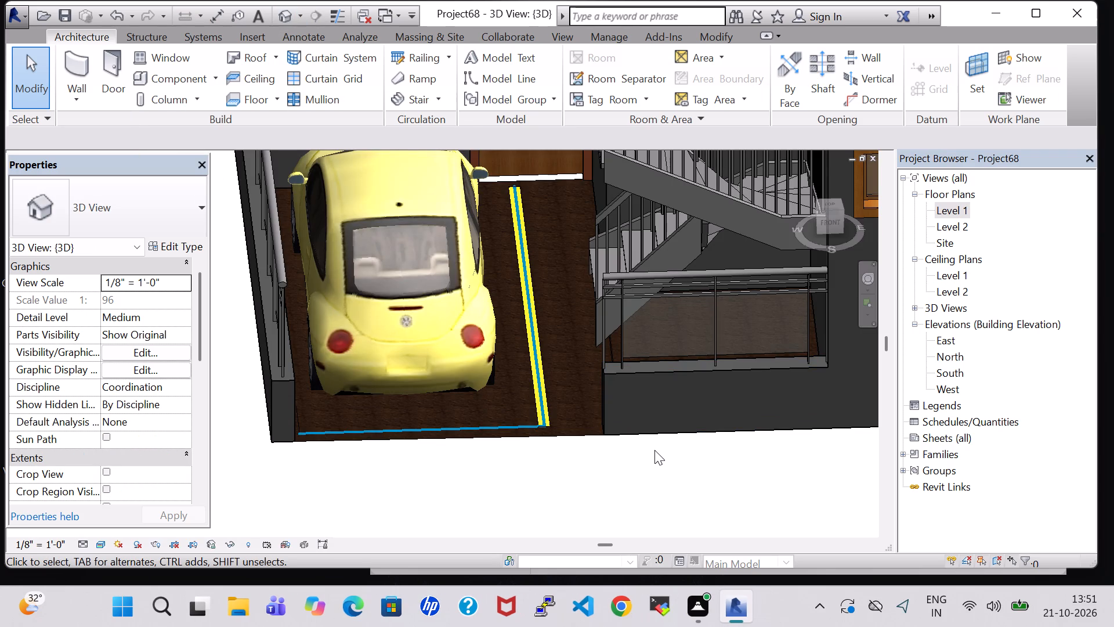
scroll(654, 450, down, 2)
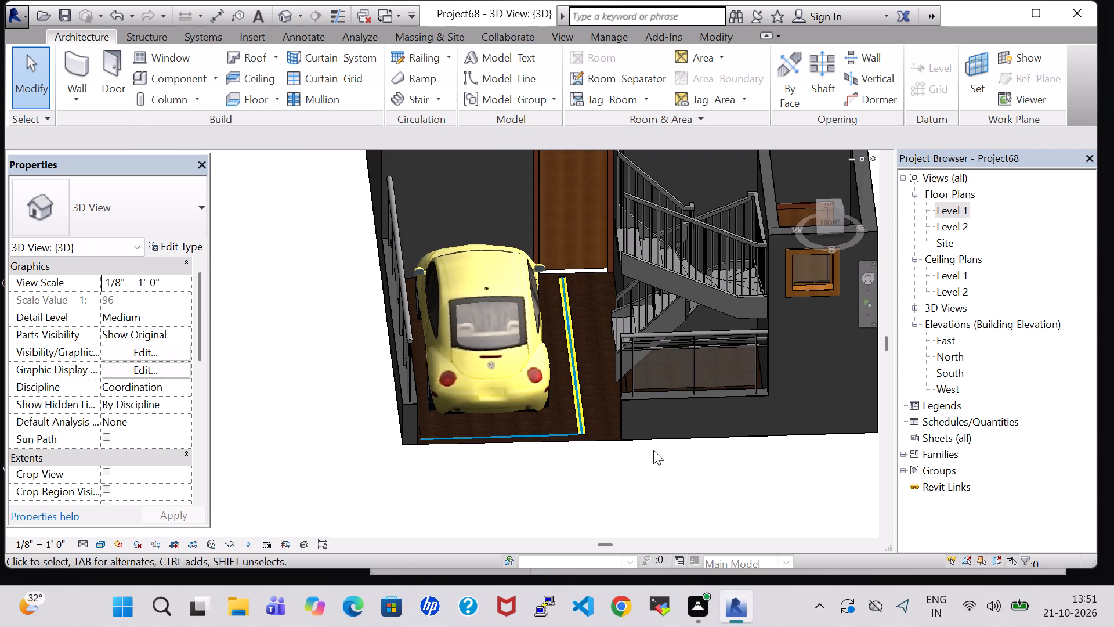
scroll(635, 455, down, 2)
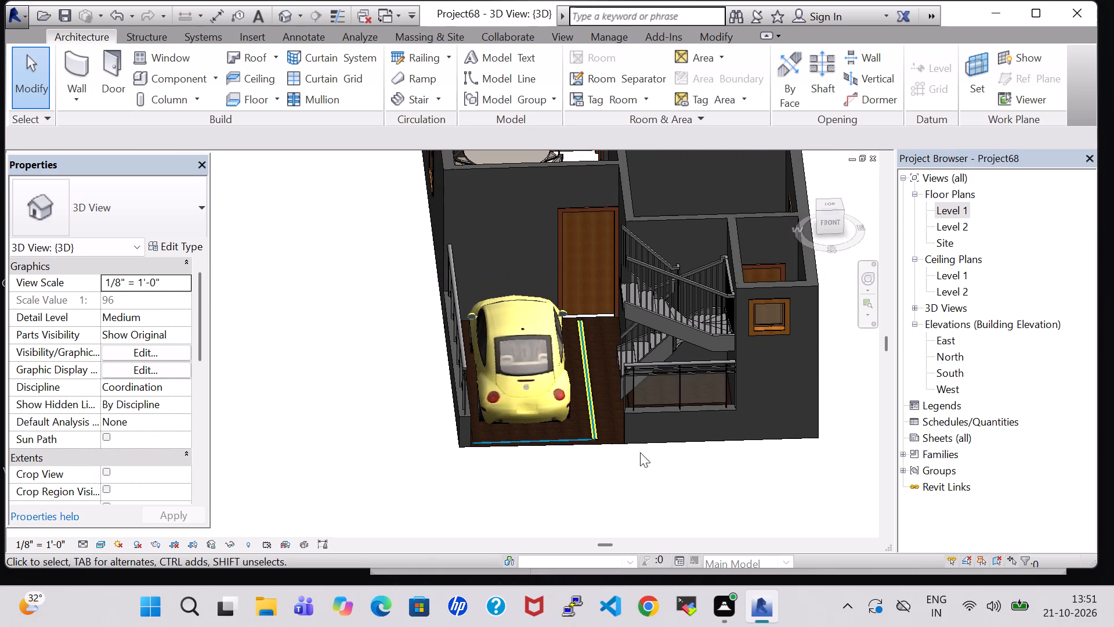
shift+middle_drag(833, 323, 805, 408)
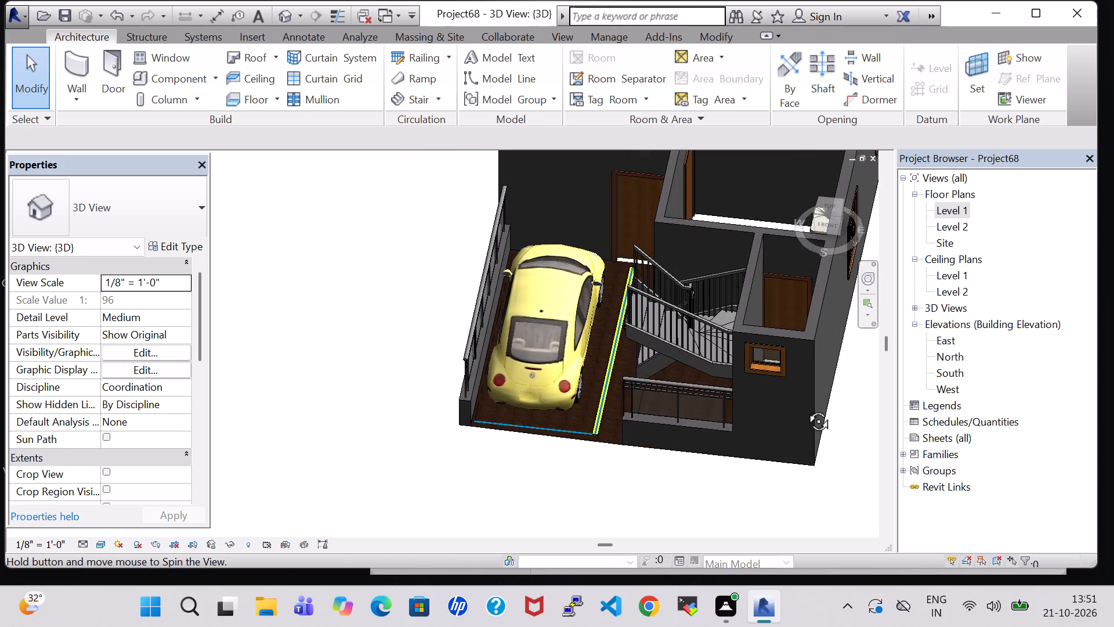
shift+middle_drag(805, 408, 804, 410)
scroll(804, 410, up, 3)
shift+middle_drag(845, 372, 826, 518)
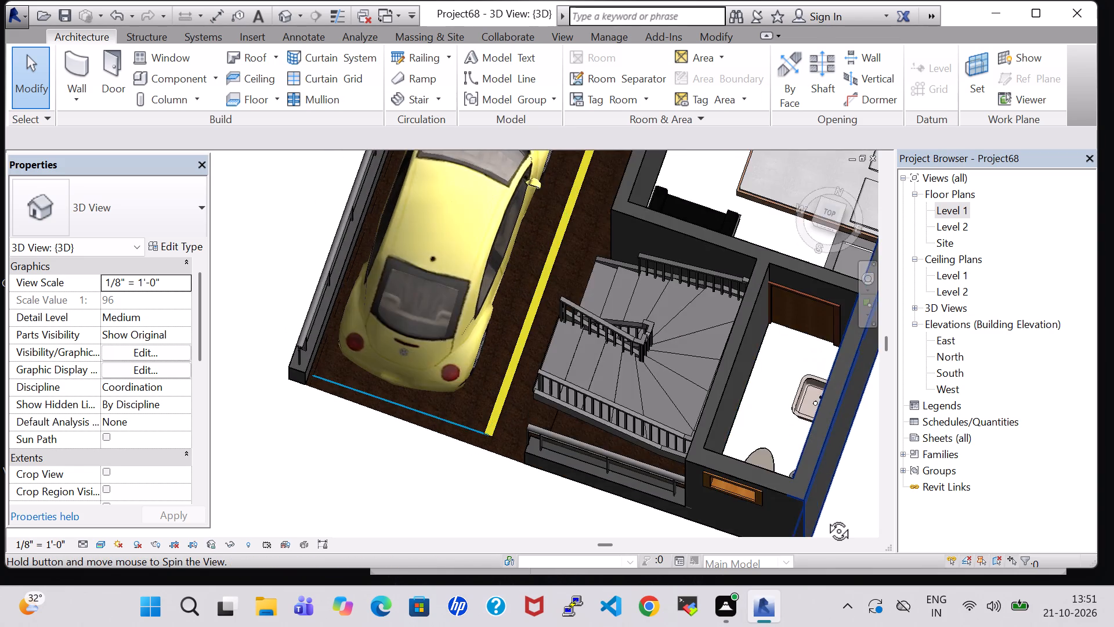
shift+middle_drag(826, 518, 875, 372)
Start a Generic - 12" floor on Level 1 and sketch its boundary along the outer faces of the north and east walls.
double_click(959, 212)
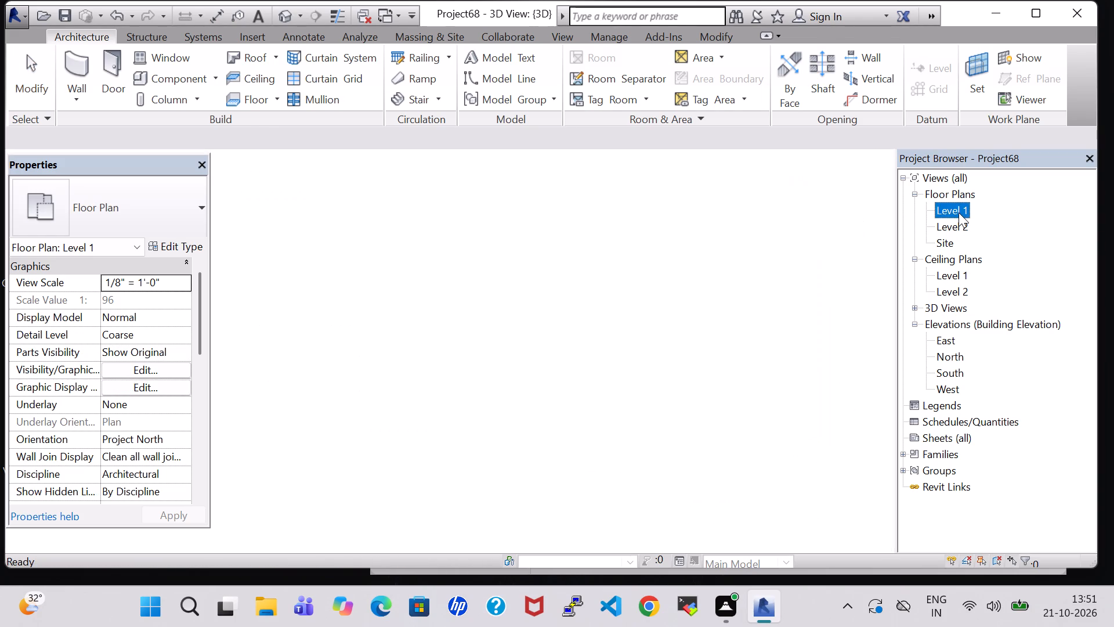
scroll(558, 345, down, 10)
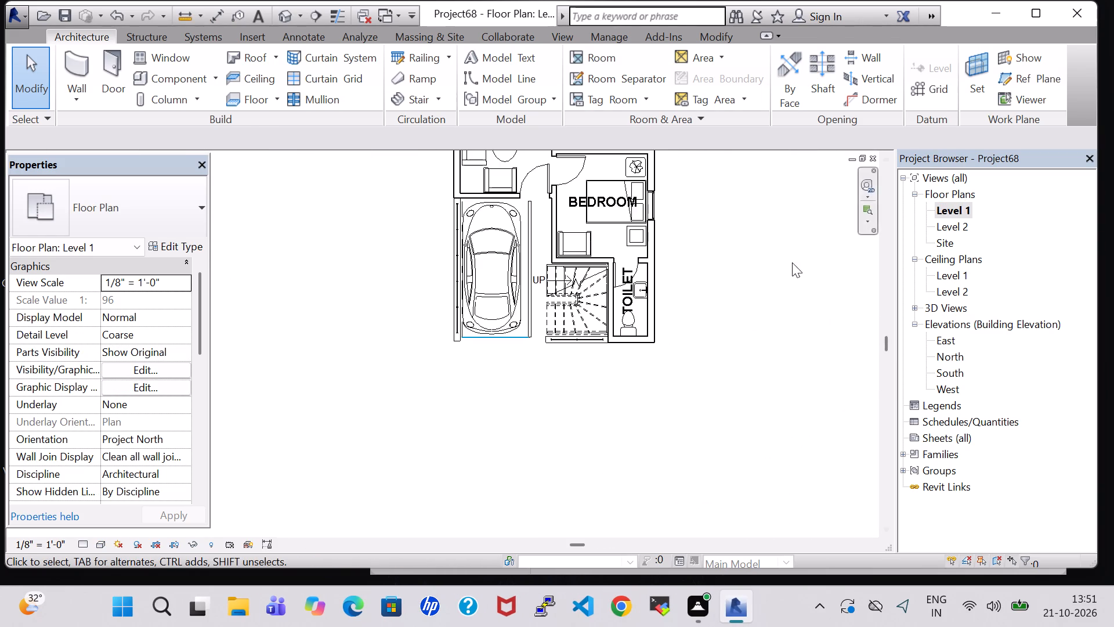
middle_drag(717, 236, 725, 448)
scroll(739, 312, down, 2)
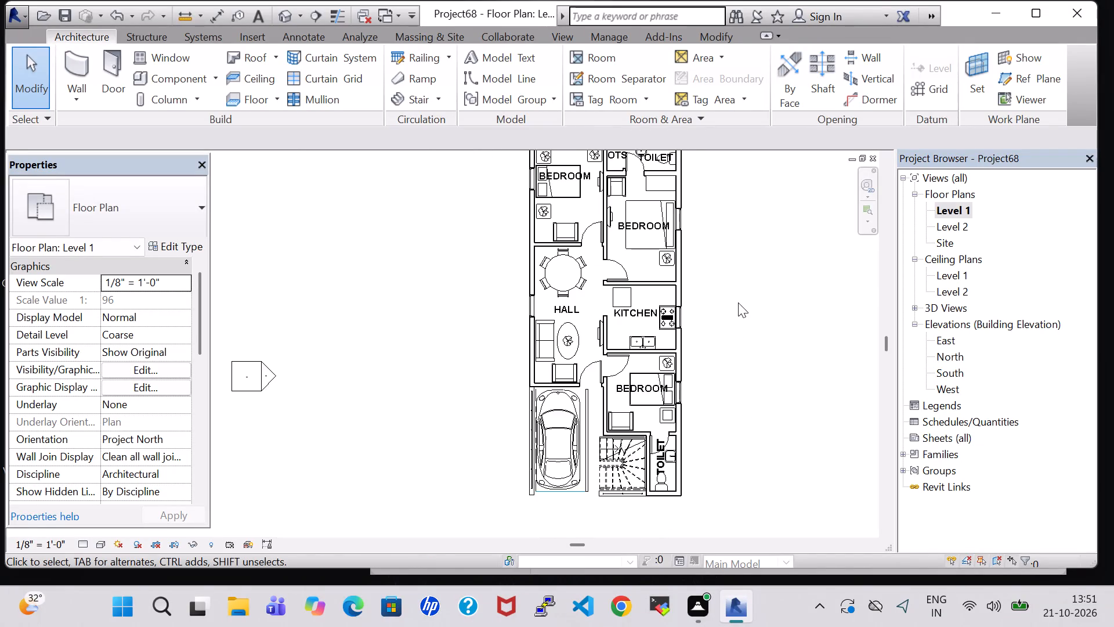
middle_drag(737, 280, 754, 405)
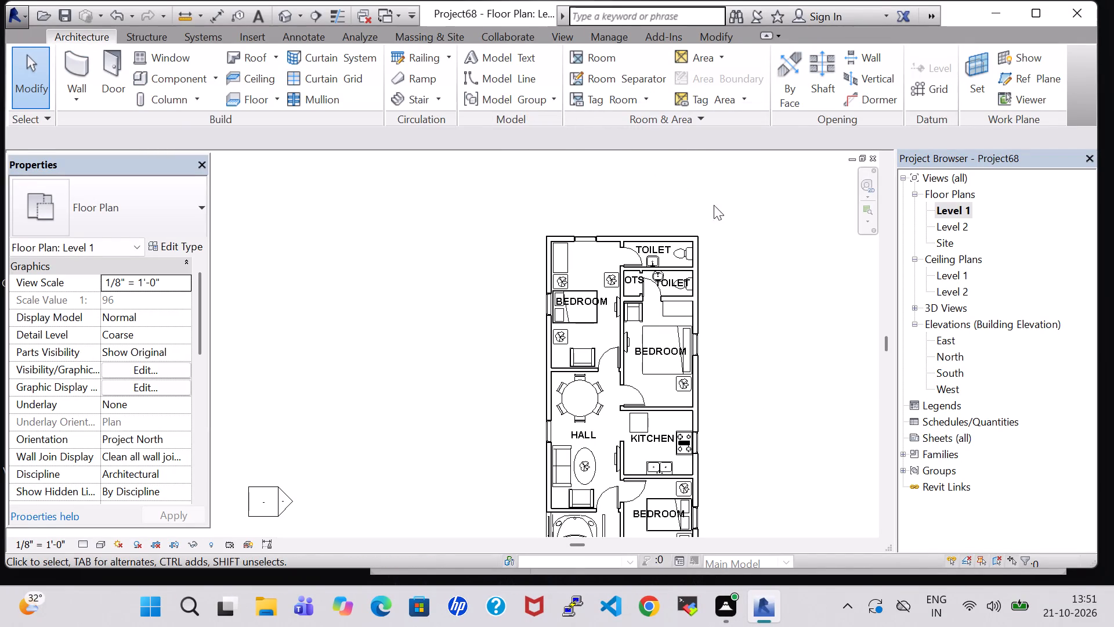
click(731, 213)
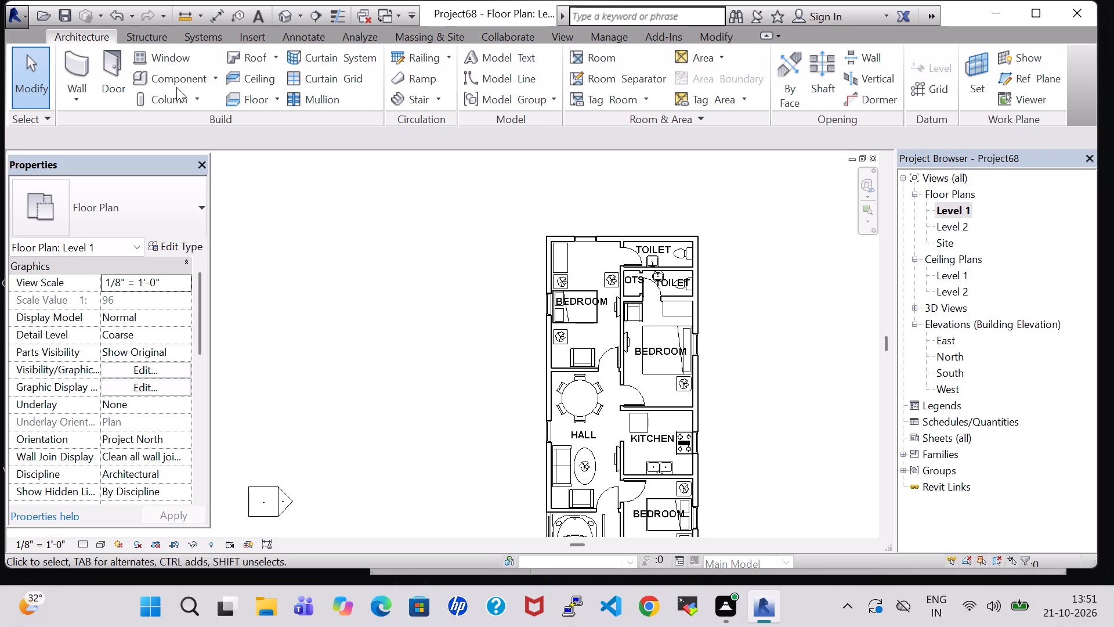
click(247, 100)
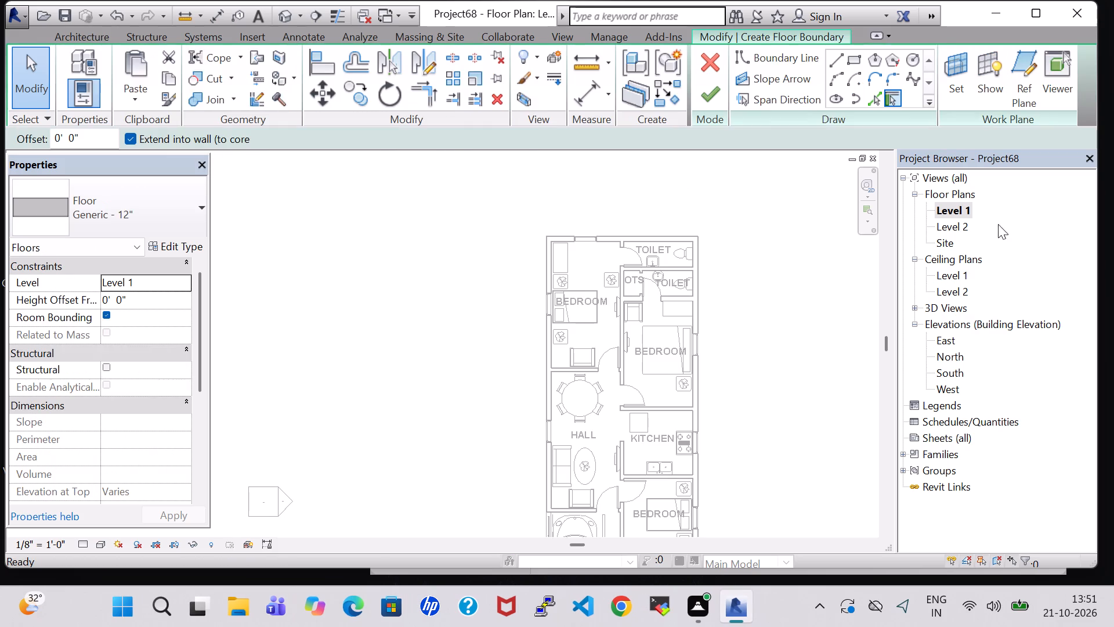
click(835, 55)
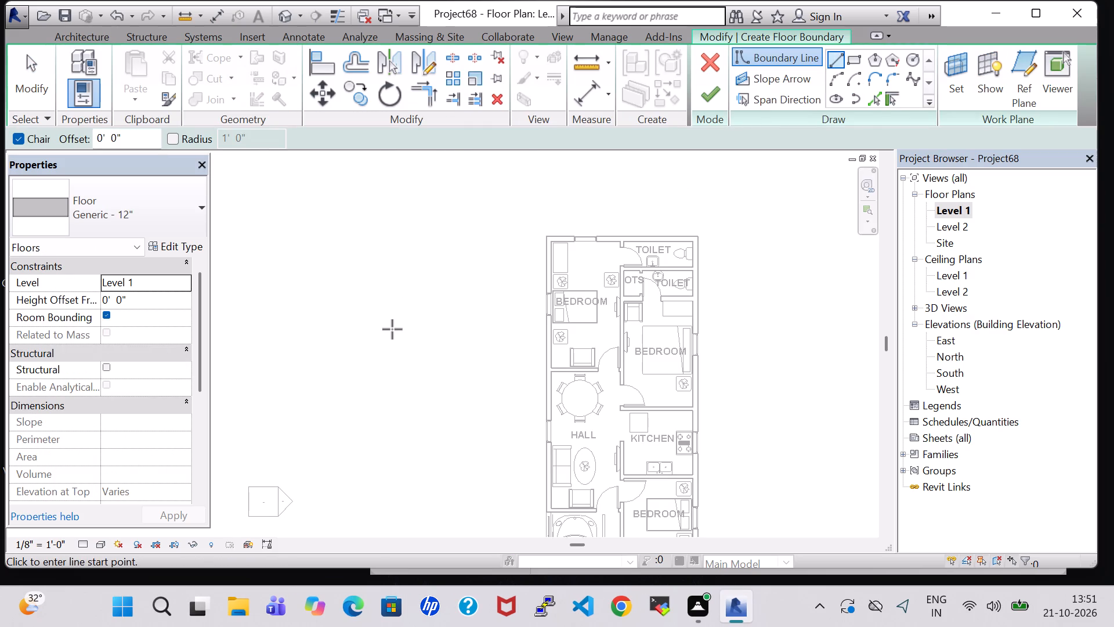
scroll(392, 329, up, 5)
middle_drag(602, 255, 488, 385)
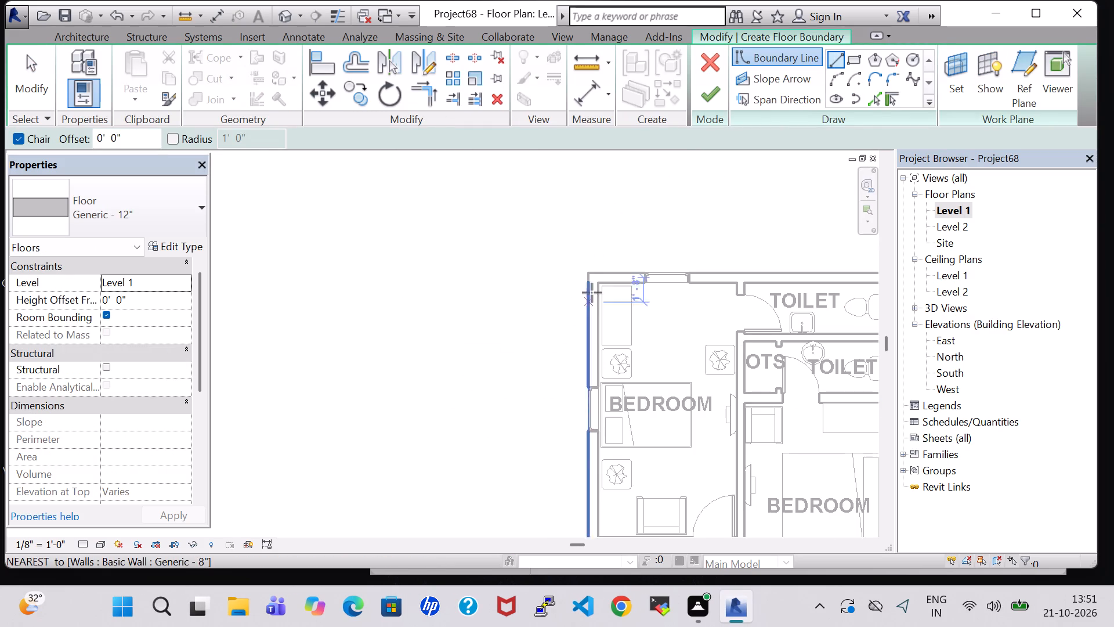
click(590, 272)
middle_drag(712, 273, 624, 275)
middle_drag(579, 275, 392, 275)
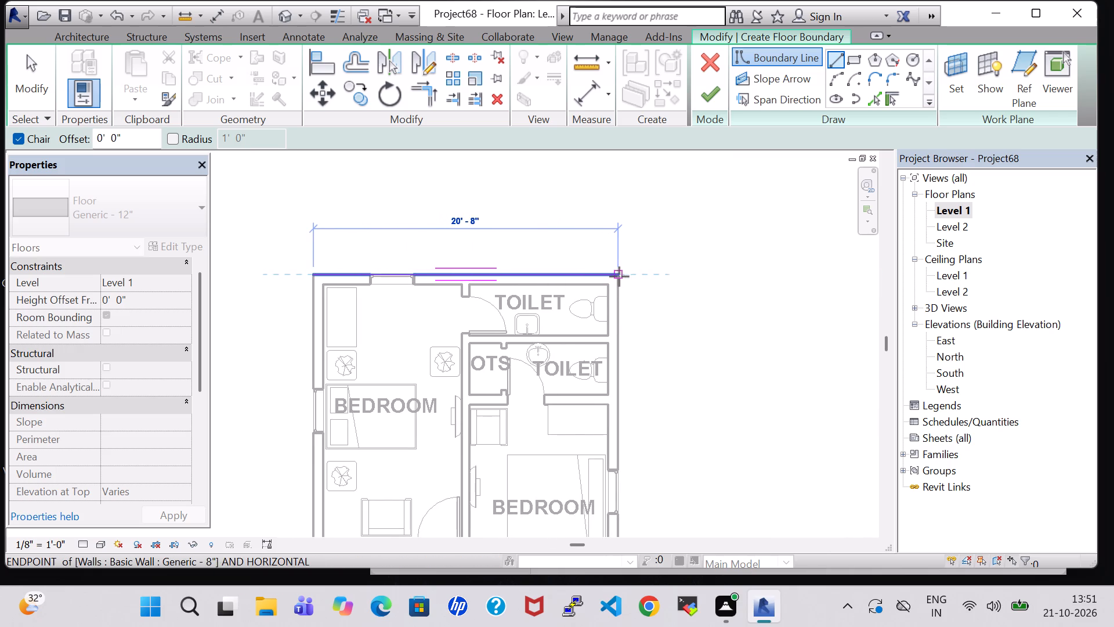
click(619, 276)
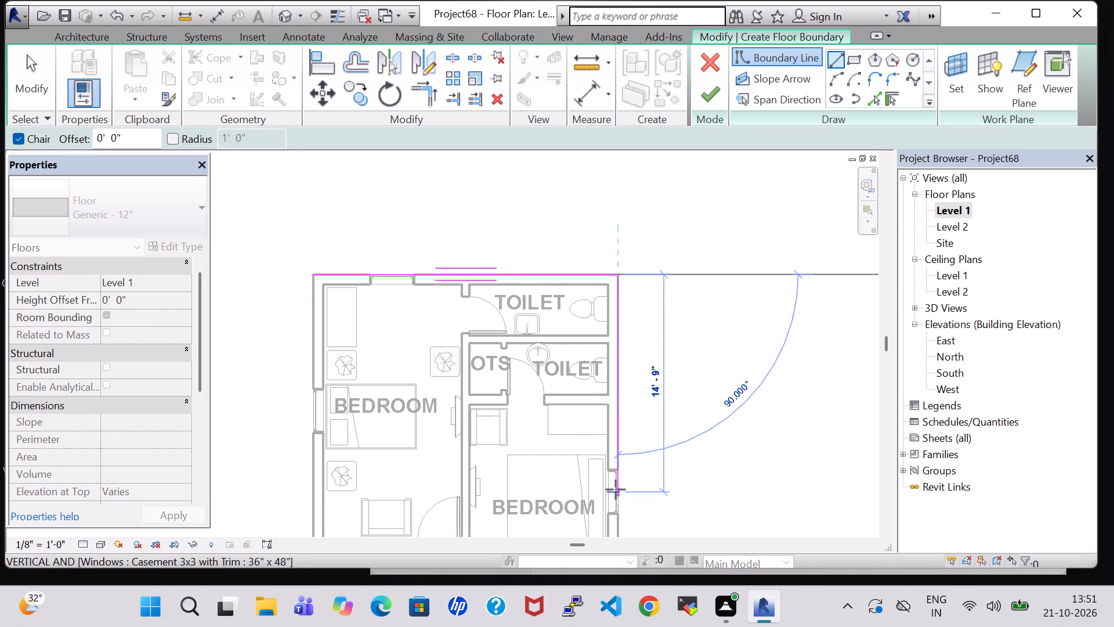
middle_drag(616, 489, 603, 313)
middle_drag(600, 500, 610, 234)
middle_drag(621, 453, 636, 279)
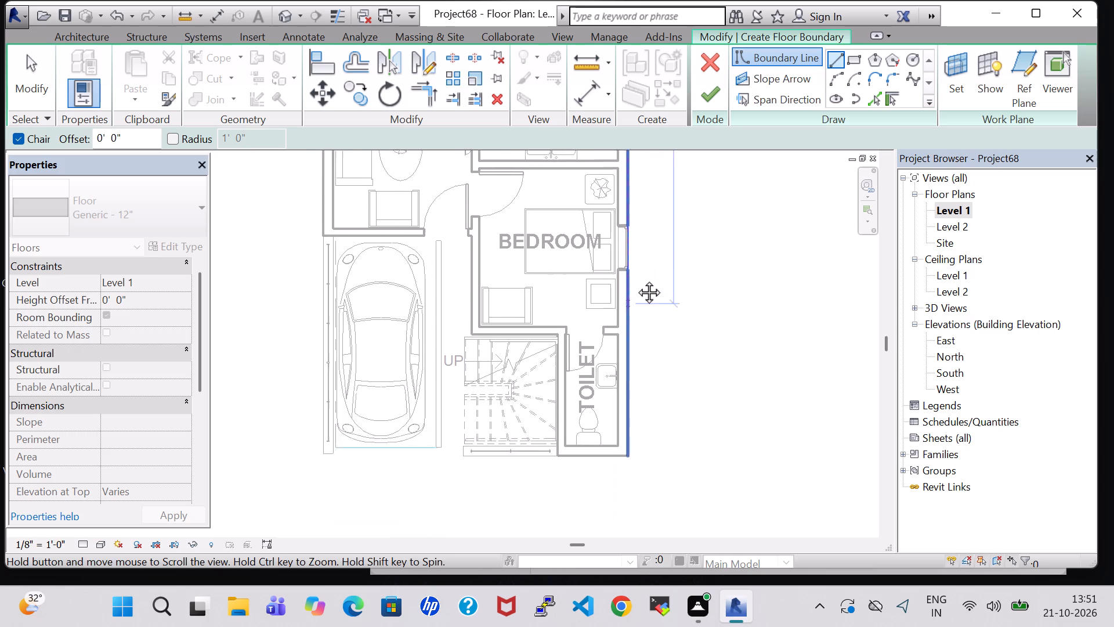
middle_drag(636, 279, 638, 234)
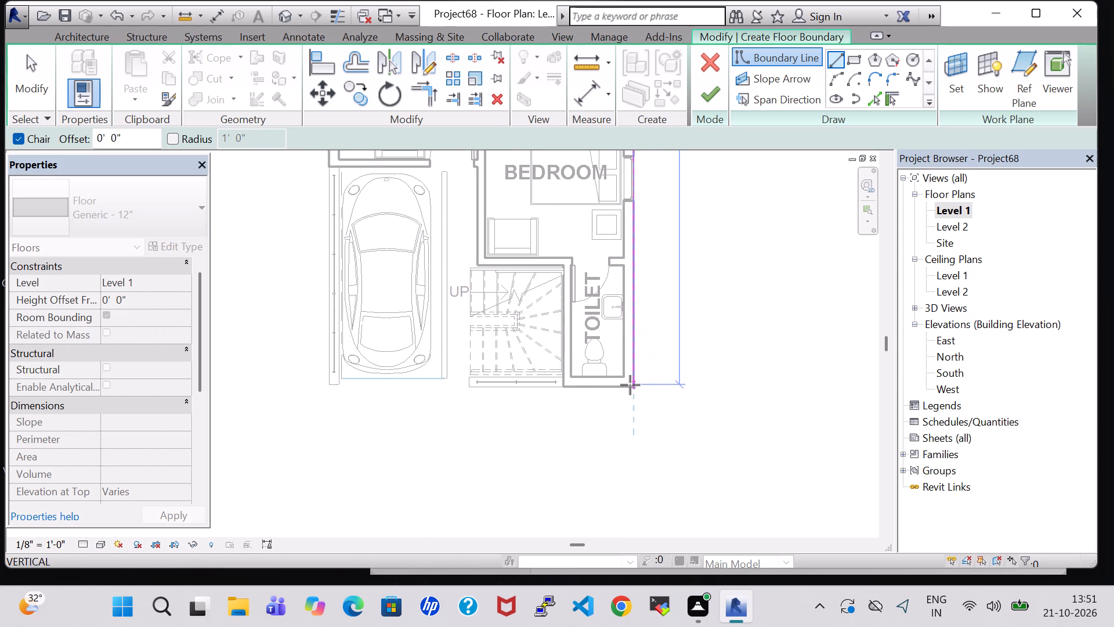
click(636, 387)
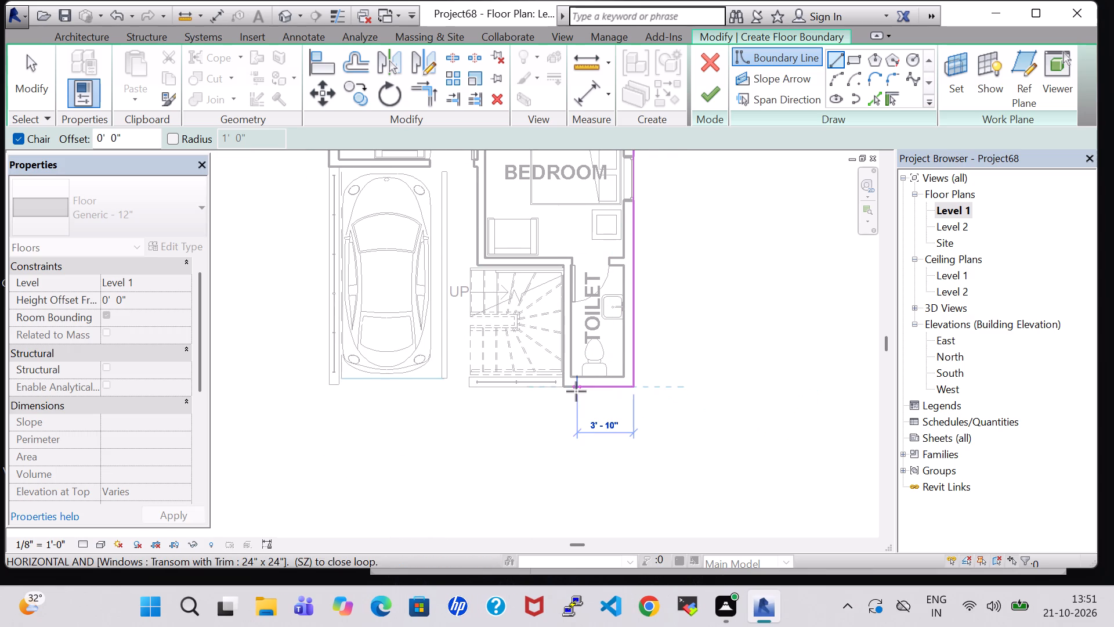
Continue the floor boundary around the toilet, excluding the stair and car space, and 10' 1" along the hall's south wall to the west face.
click(564, 385)
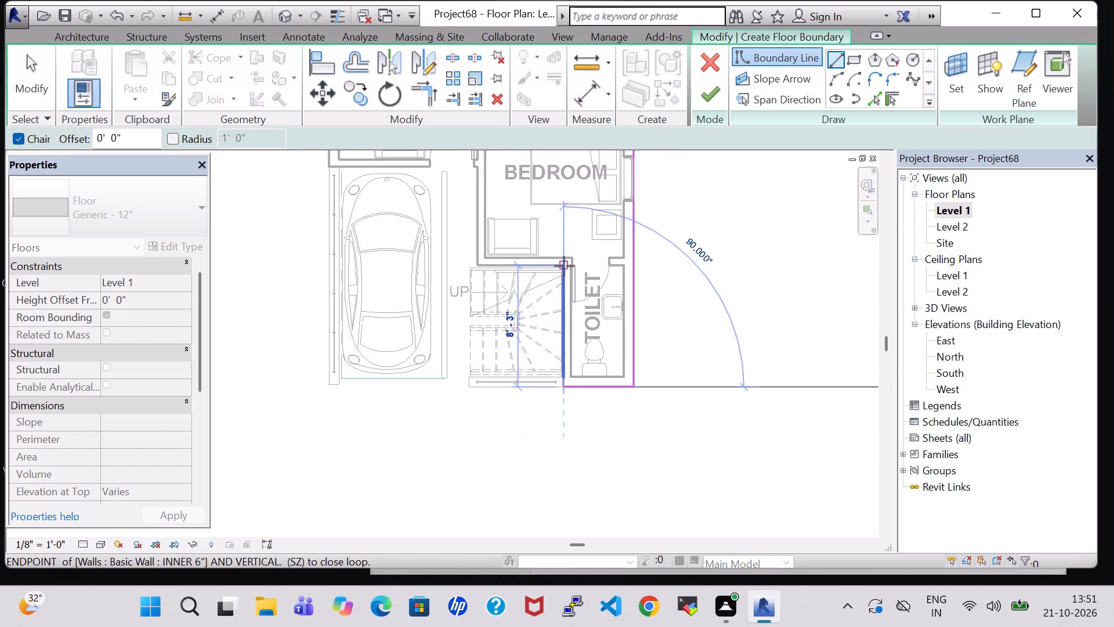
click(564, 266)
click(479, 267)
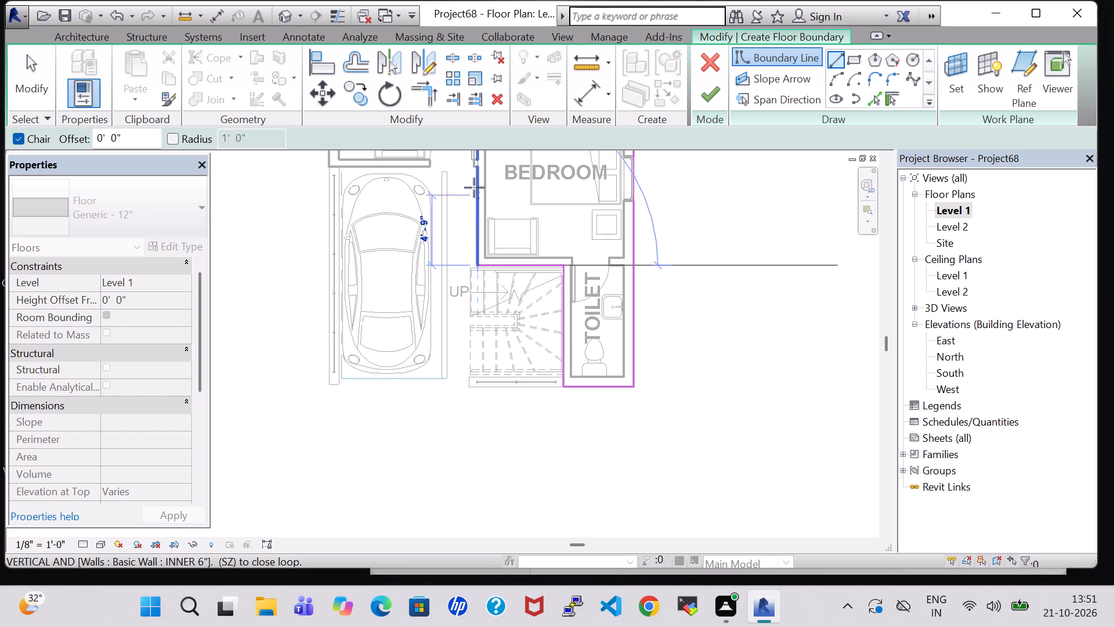
scroll(476, 171, up, 4)
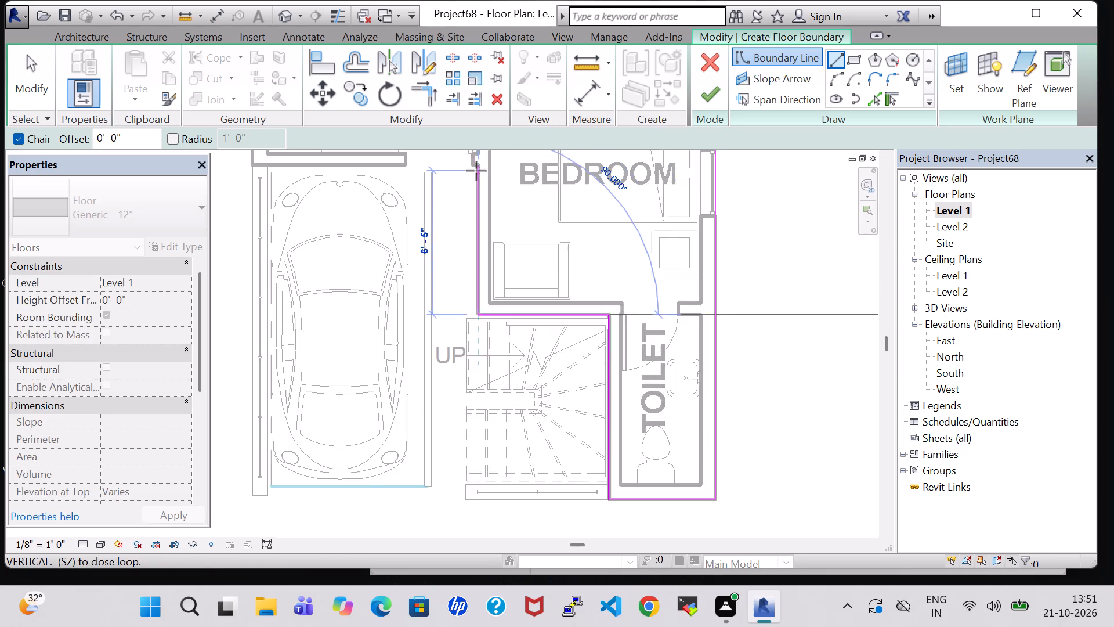
scroll(476, 171, up, 2)
click(477, 161)
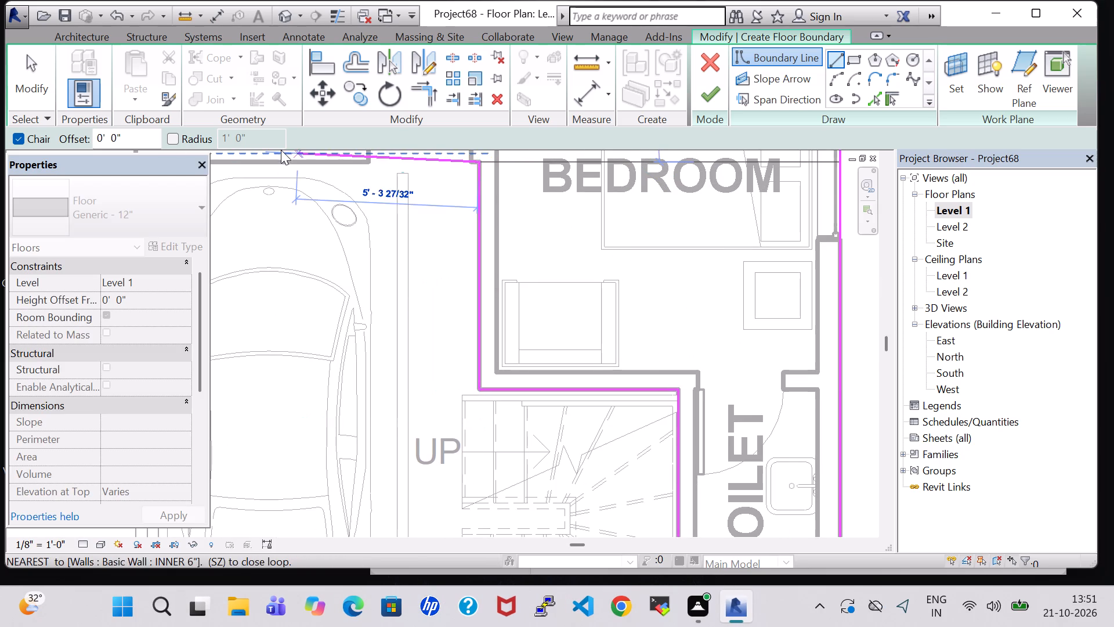
middle_drag(281, 161, 558, 226)
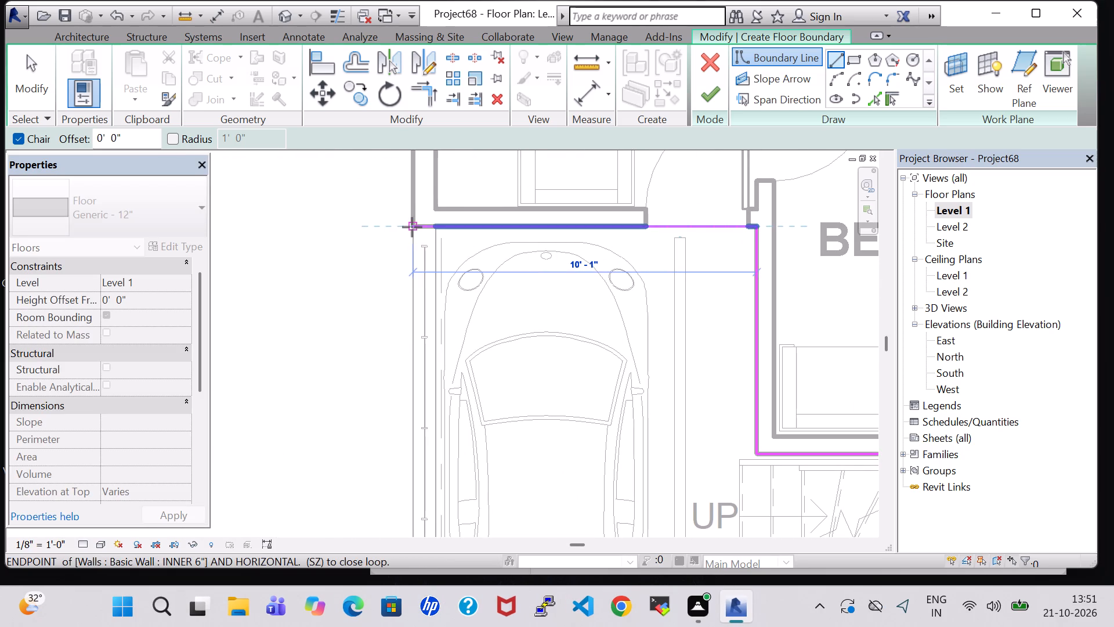
click(412, 227)
Close the floor boundary along the west wall's outer face at the northwest corner and finish the floor.
scroll(409, 174, down, 3)
middle_drag(409, 174, 428, 488)
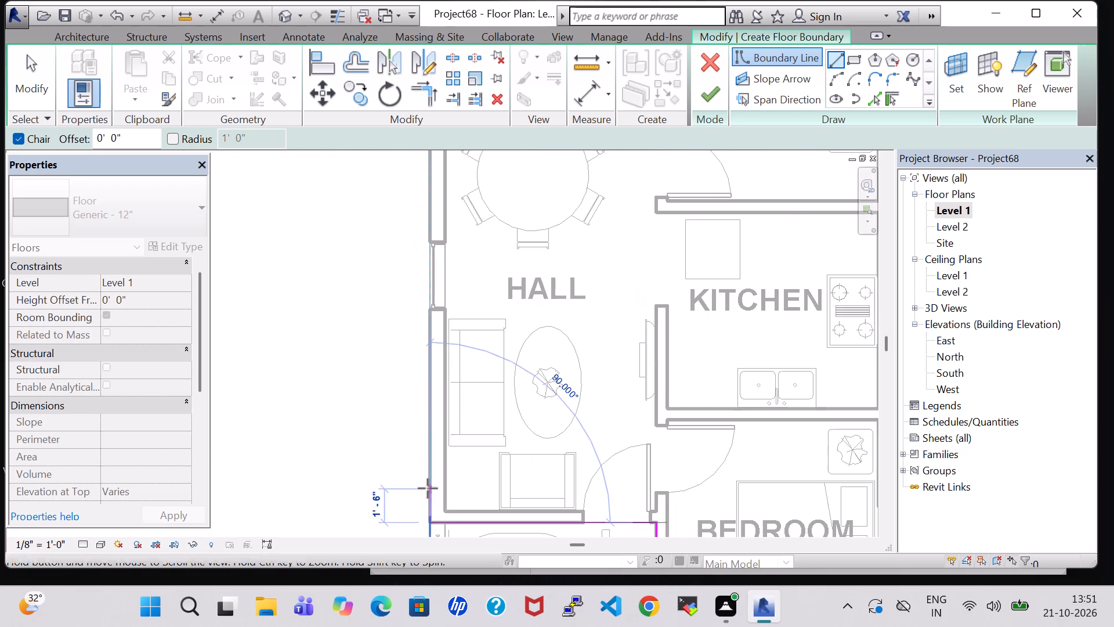
middle_drag(428, 210, 491, 626)
scroll(491, 626, up, 1)
middle_drag(490, 248, 506, 568)
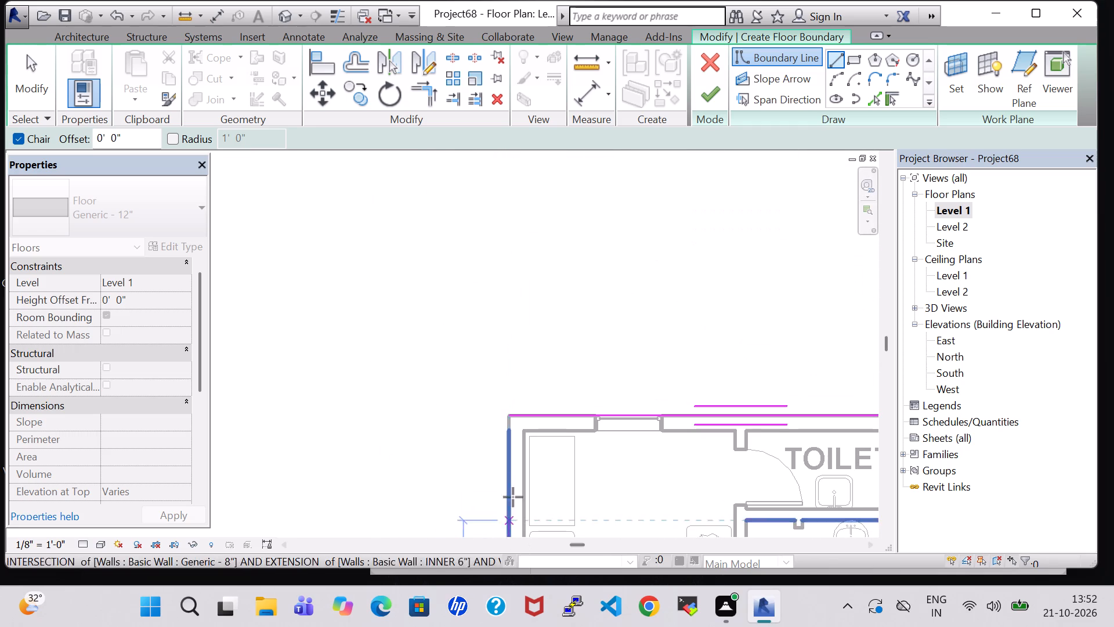
click(508, 417)
click(707, 92)
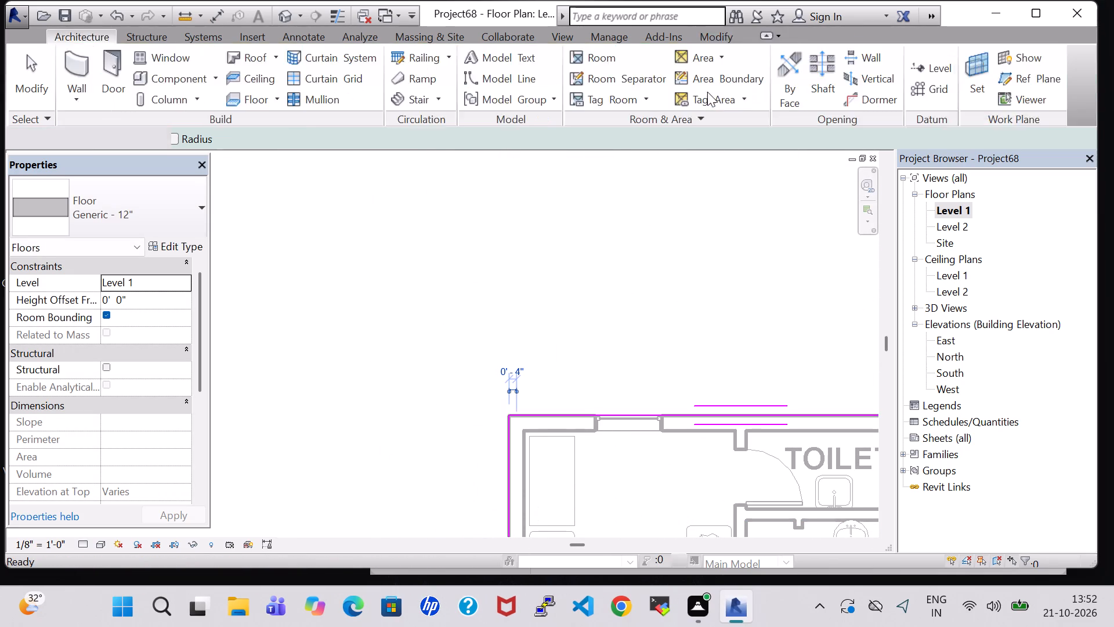
Examine the new house floor's edges and level against the car space and stair area from low angles in the 3D view.
click(289, 16)
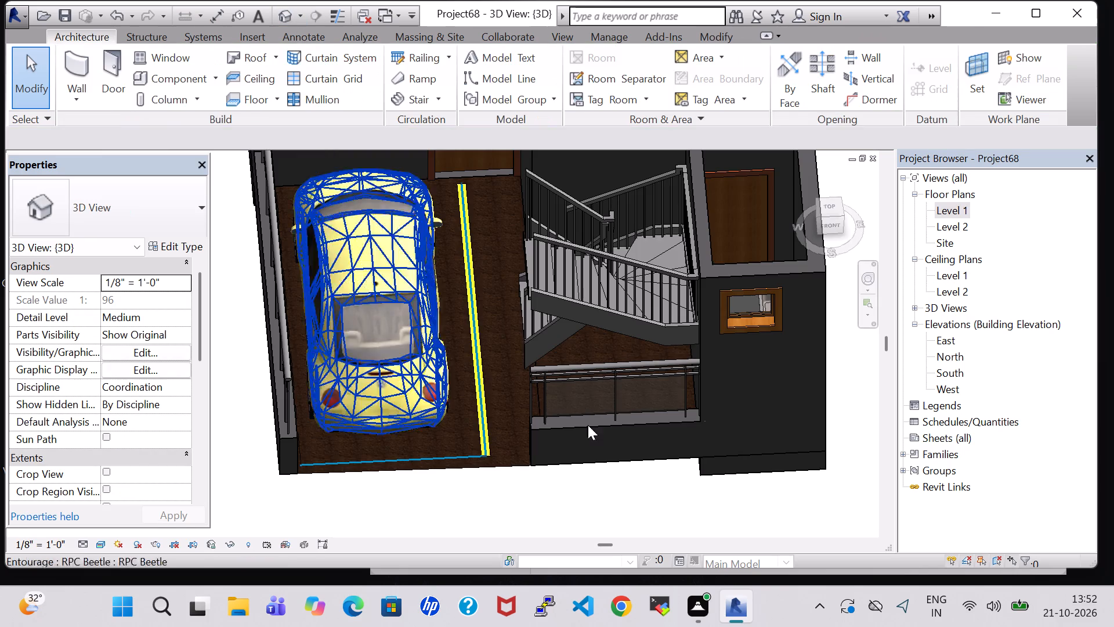
shift+middle_drag(650, 505, 649, 280)
scroll(611, 524, up, 2)
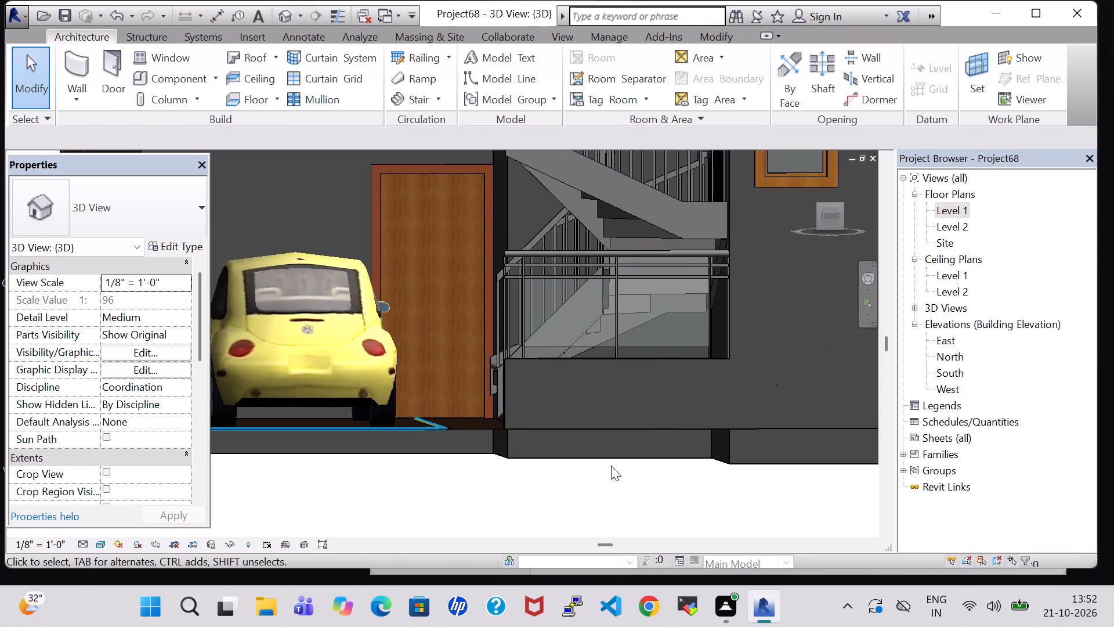
shift+middle_drag(600, 502, 712, 505)
shift+middle_drag(462, 490, 580, 484)
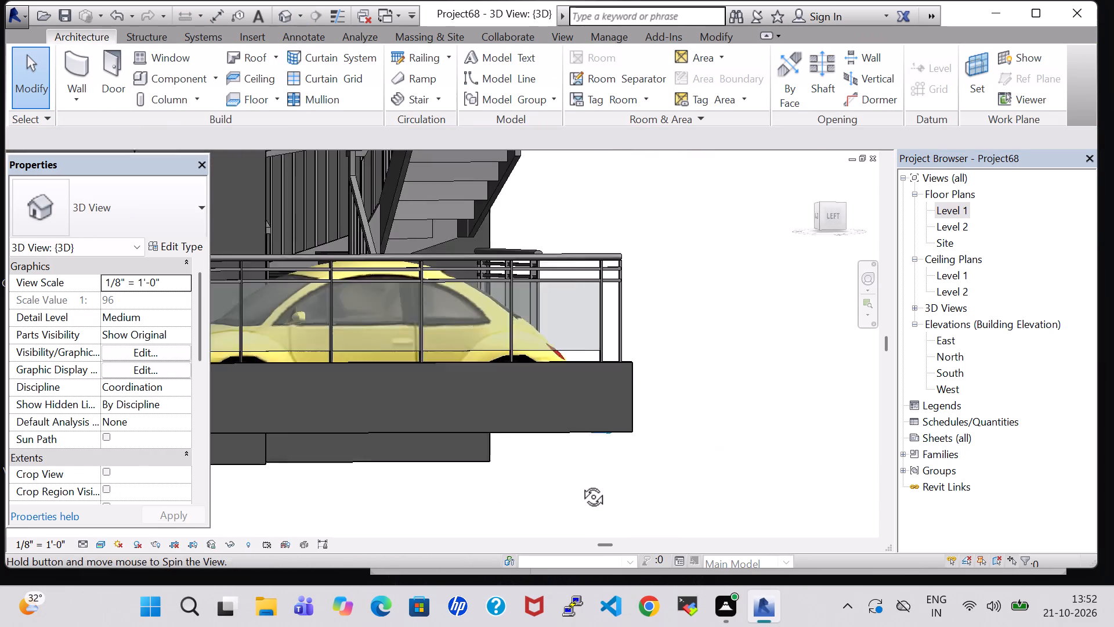
shift+middle_drag(580, 484, 581, 484)
middle_drag(473, 462, 328, 467)
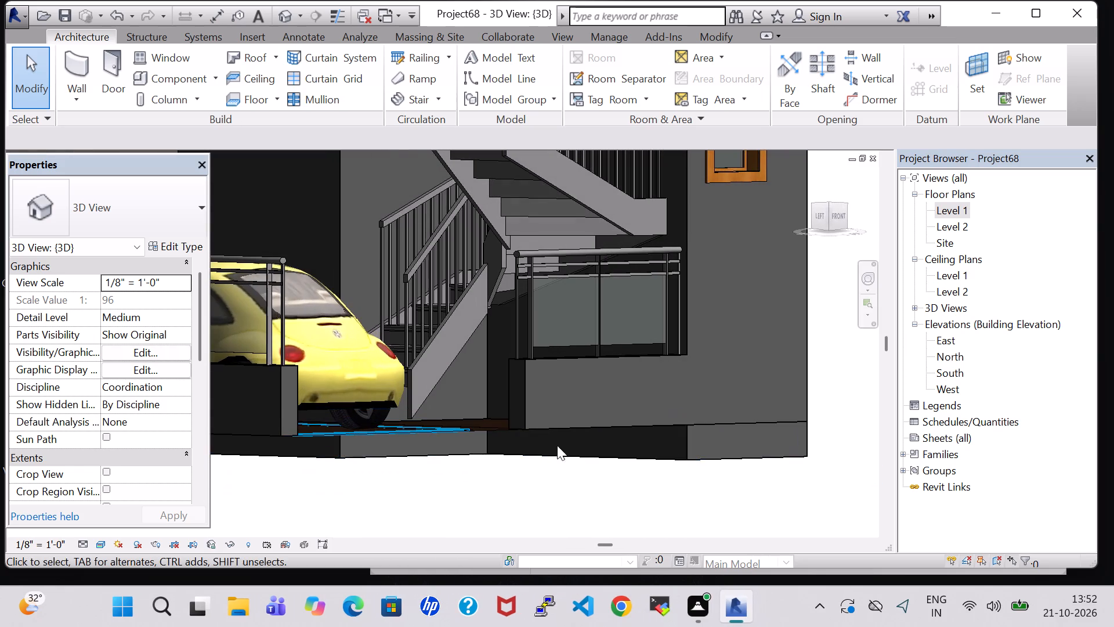
shift+middle_drag(800, 484, 664, 442)
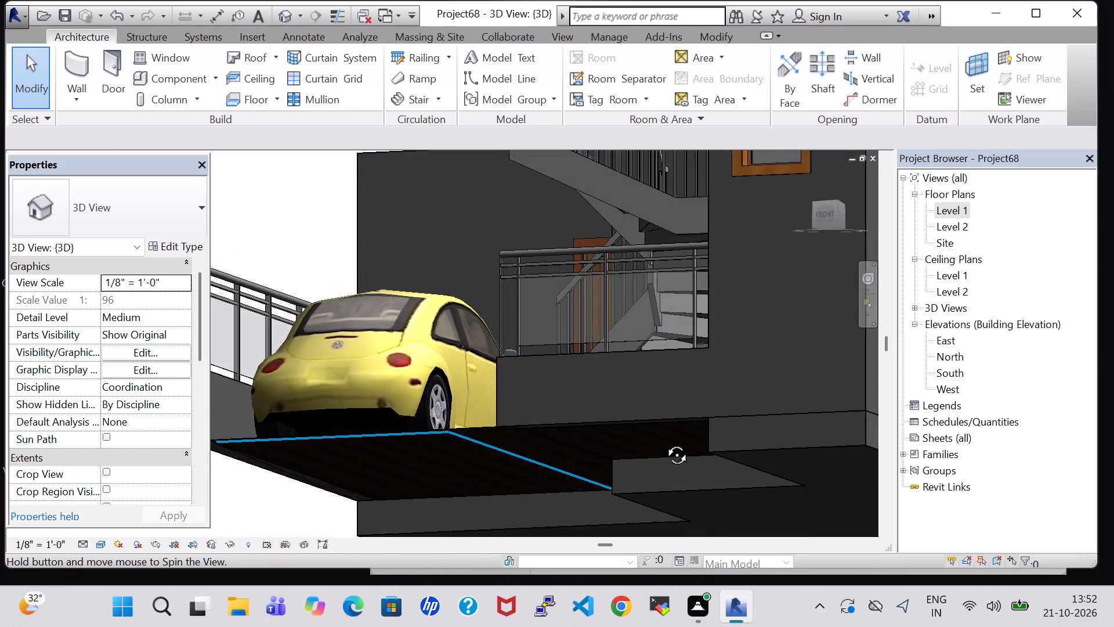
shift+middle_drag(664, 442, 681, 452)
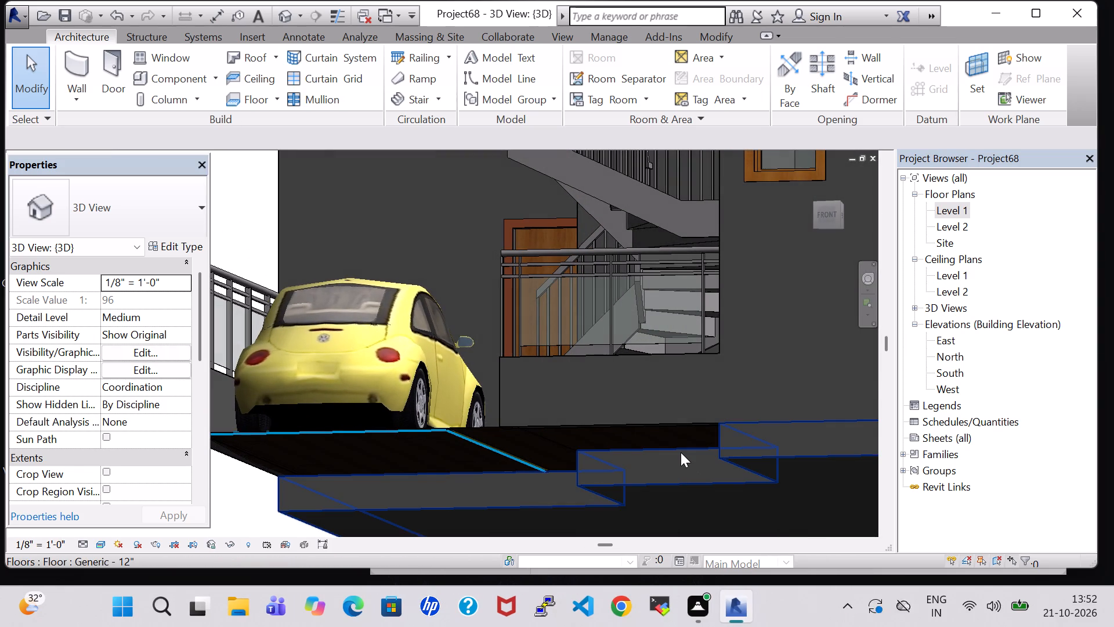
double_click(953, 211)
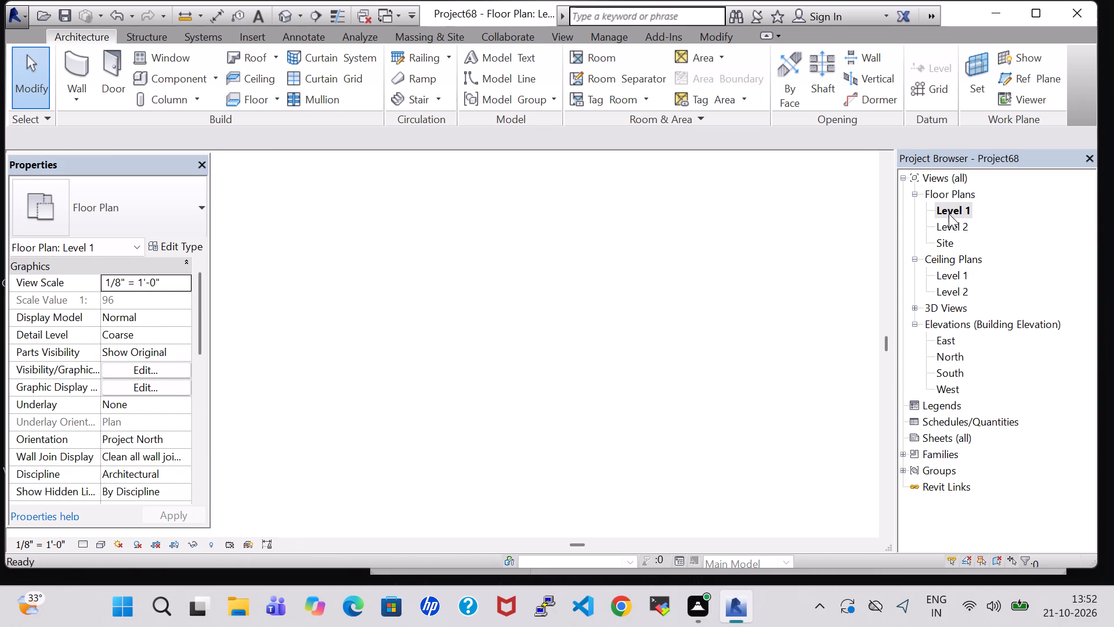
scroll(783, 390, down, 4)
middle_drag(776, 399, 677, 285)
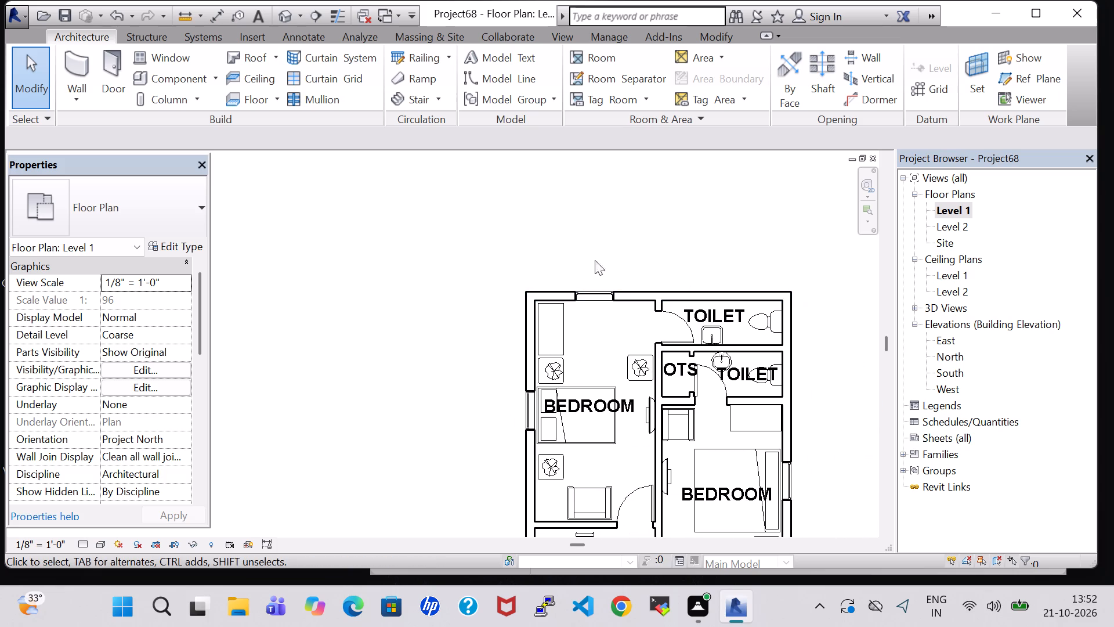
Nudge the elliptical 60" x 48" table in the hall three small increments east, working in the 3D view from the top.
click(281, 12)
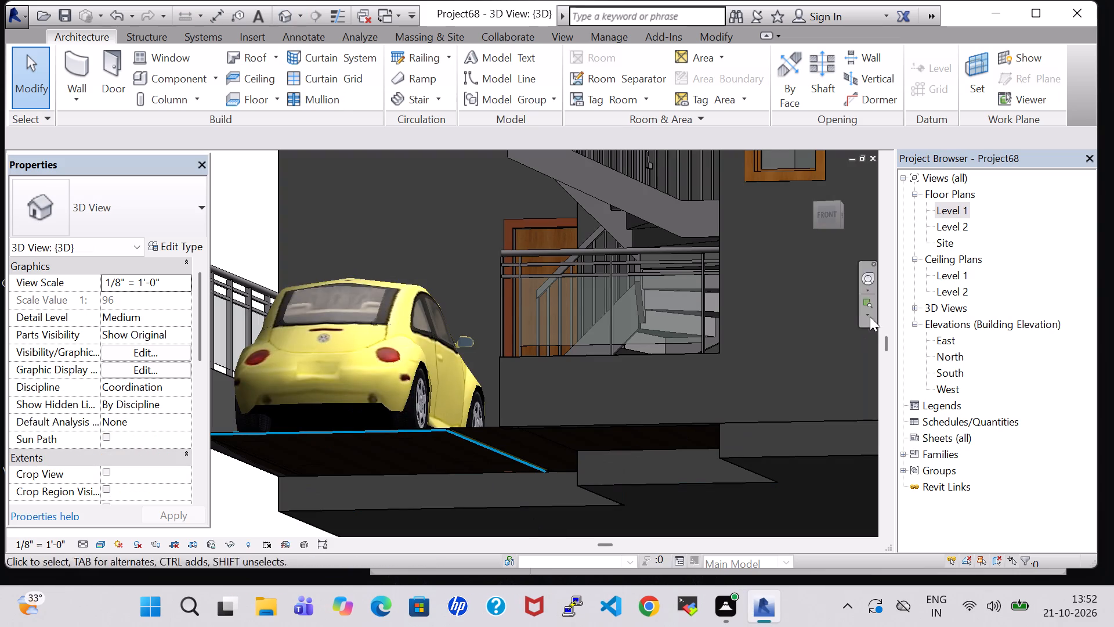
click(828, 207)
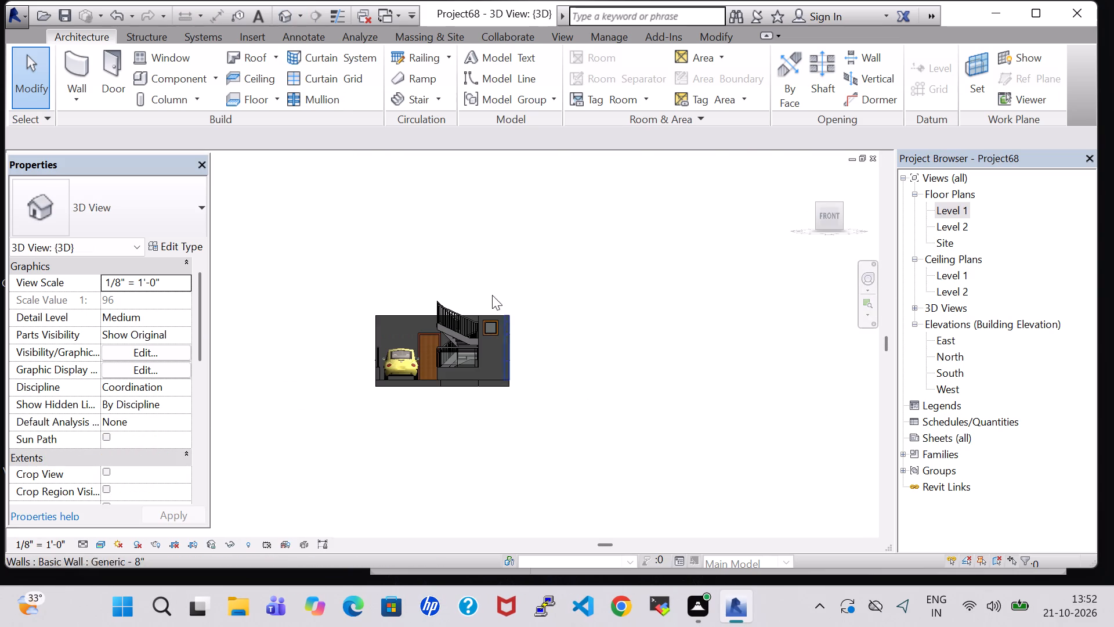
click(829, 196)
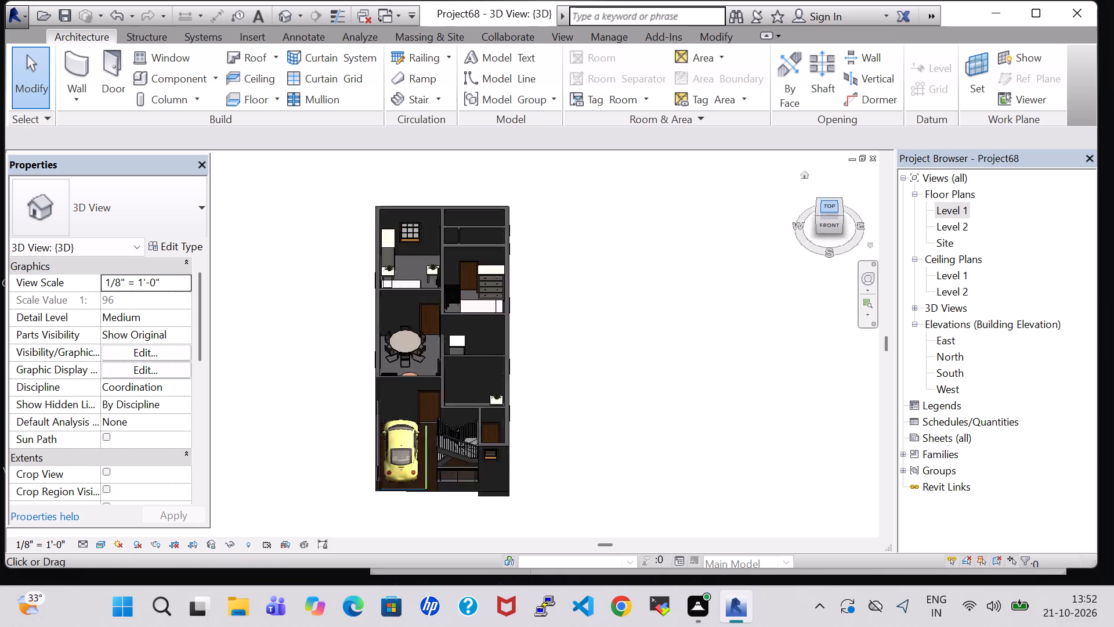
scroll(374, 402, up, 4)
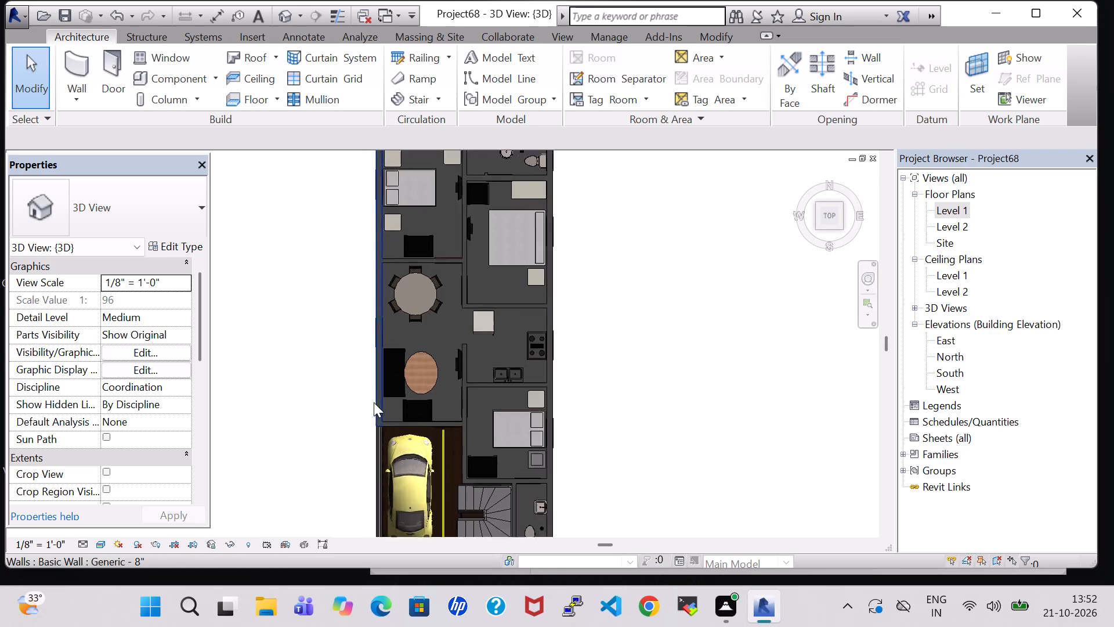
scroll(374, 402, up, 1)
middle_drag(712, 466, 709, 381)
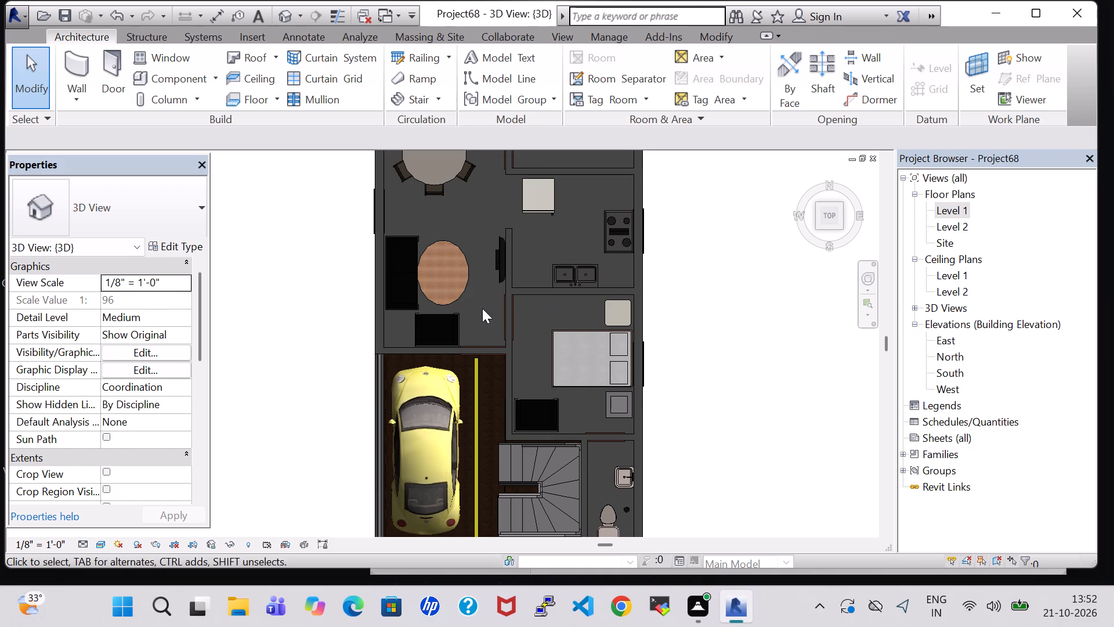
scroll(447, 247, up, 6)
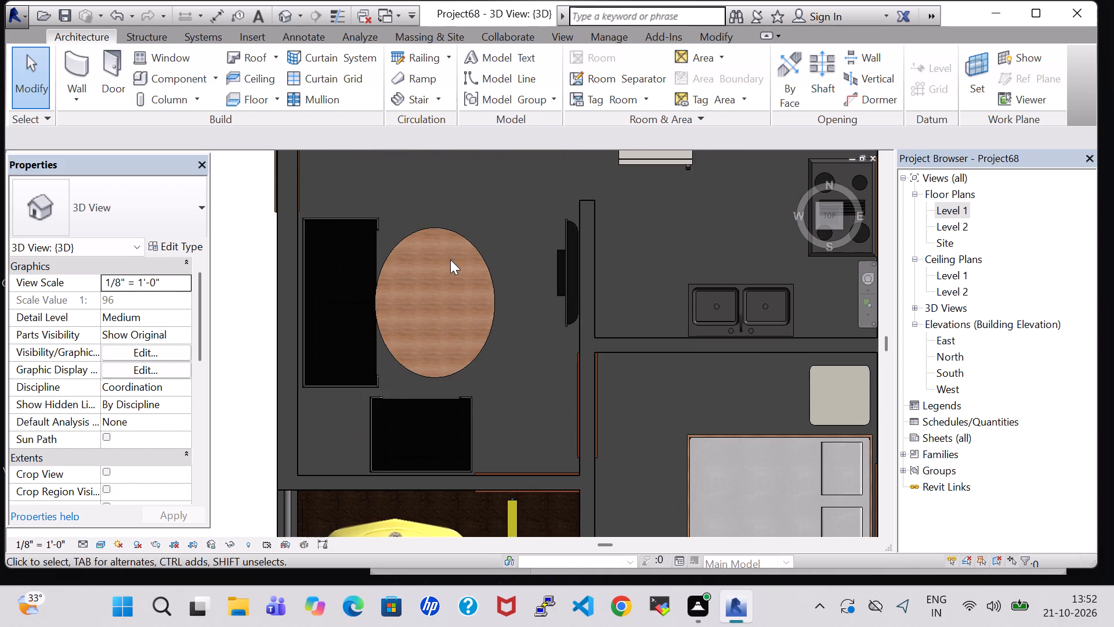
click(447, 231)
key(Right)
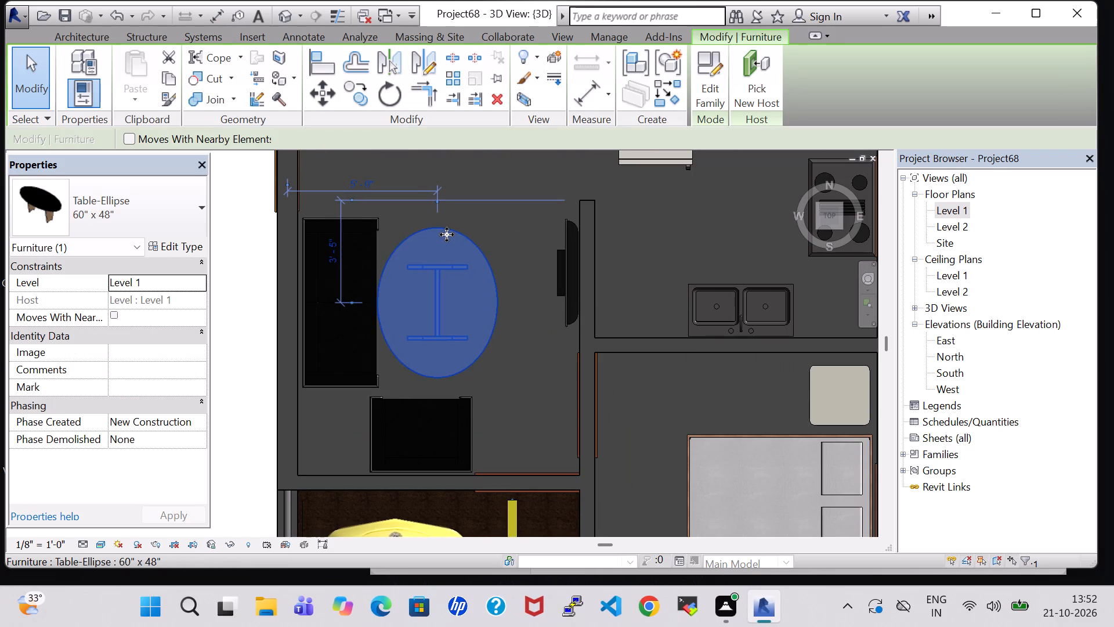
key(Right)
key(Right)
click(491, 407)
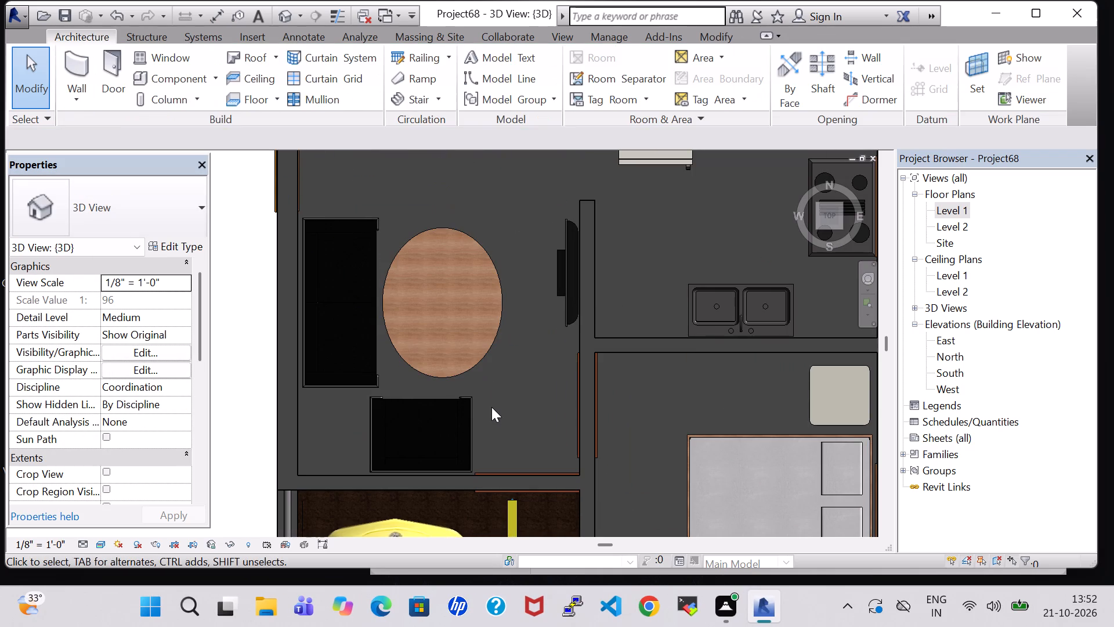
Check the properties of the Tropical Agave plant and the type properties of the elliptical table beneath it in the Level 1 plan.
scroll(491, 408, down, 3)
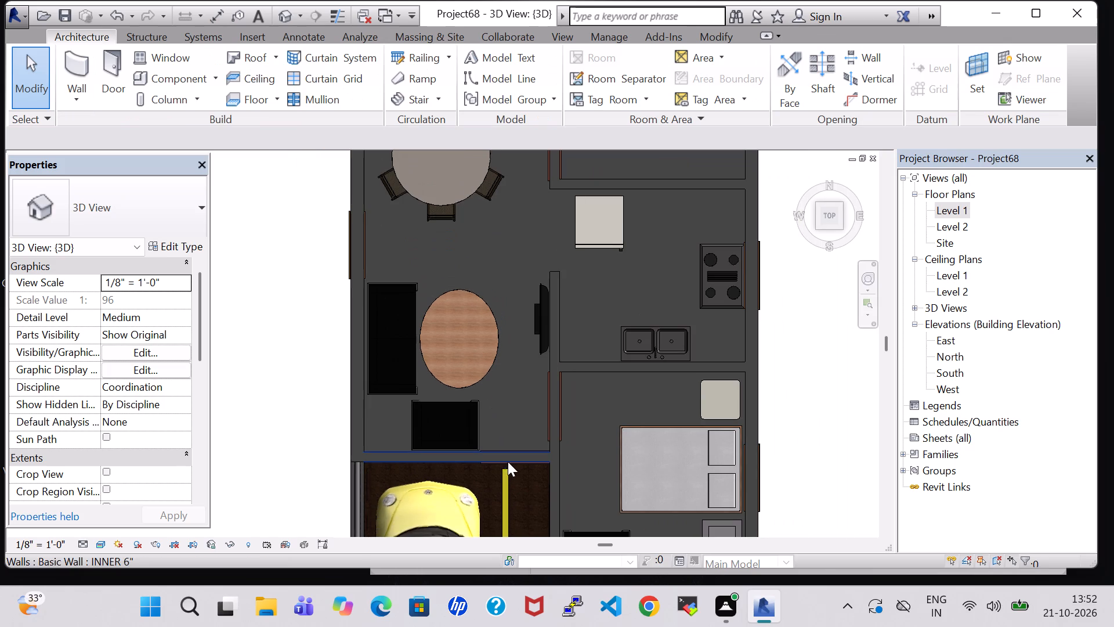
double_click(939, 205)
scroll(596, 451, up, 3)
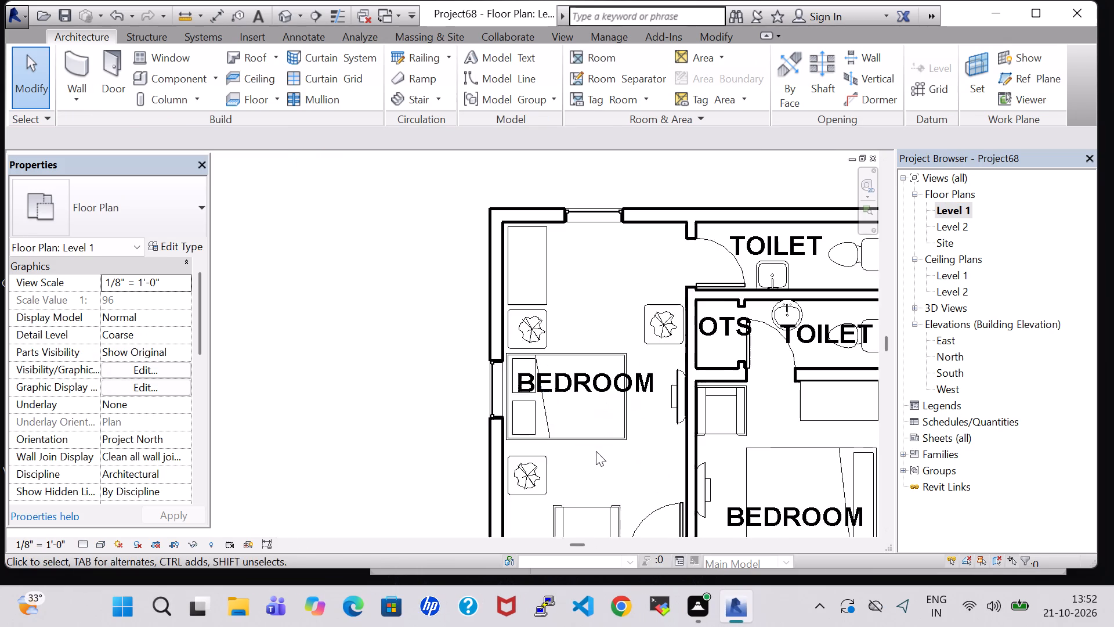
scroll(596, 451, up, 2)
middle_drag(596, 451, 599, 265)
middle_drag(583, 398, 599, 177)
scroll(597, 268, up, 1)
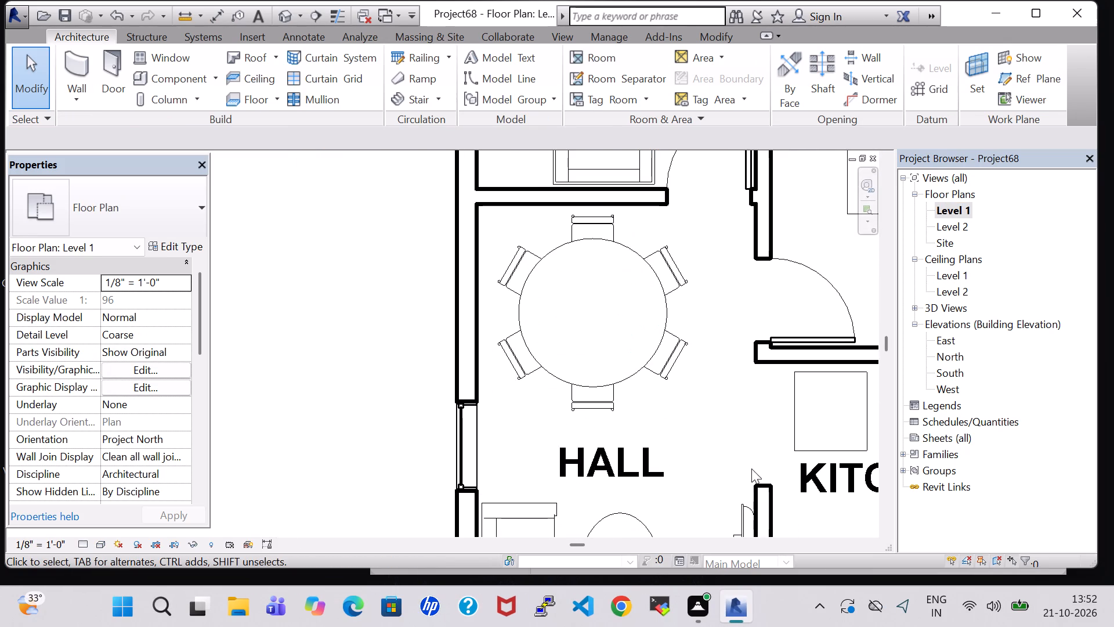
middle_drag(729, 460, 702, 233)
scroll(708, 279, up, 1)
click(580, 381)
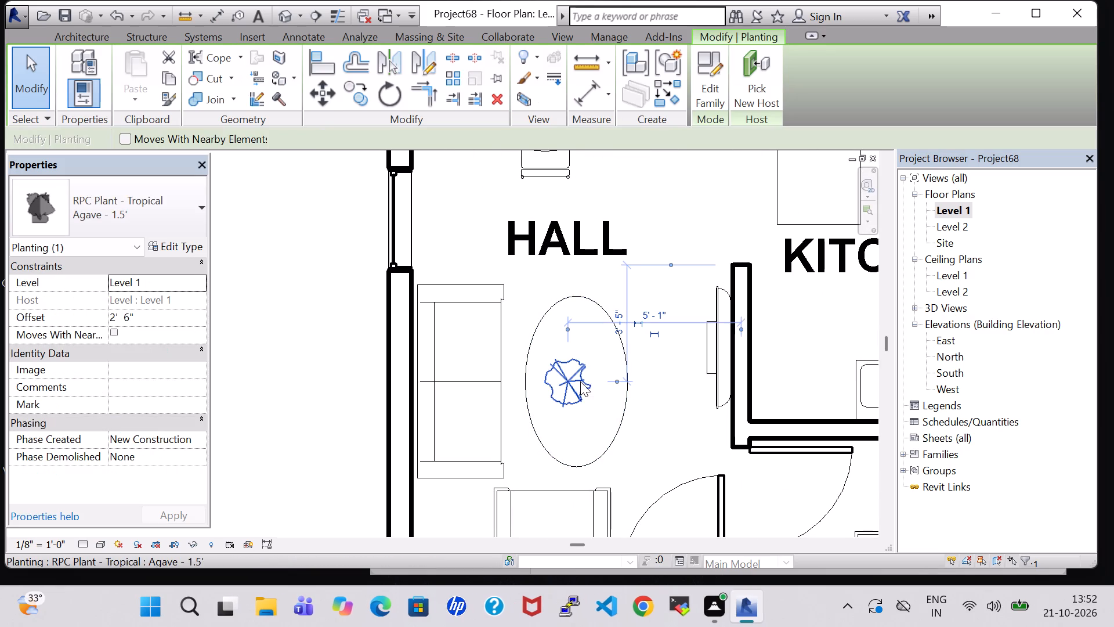
scroll(550, 409, down, 1)
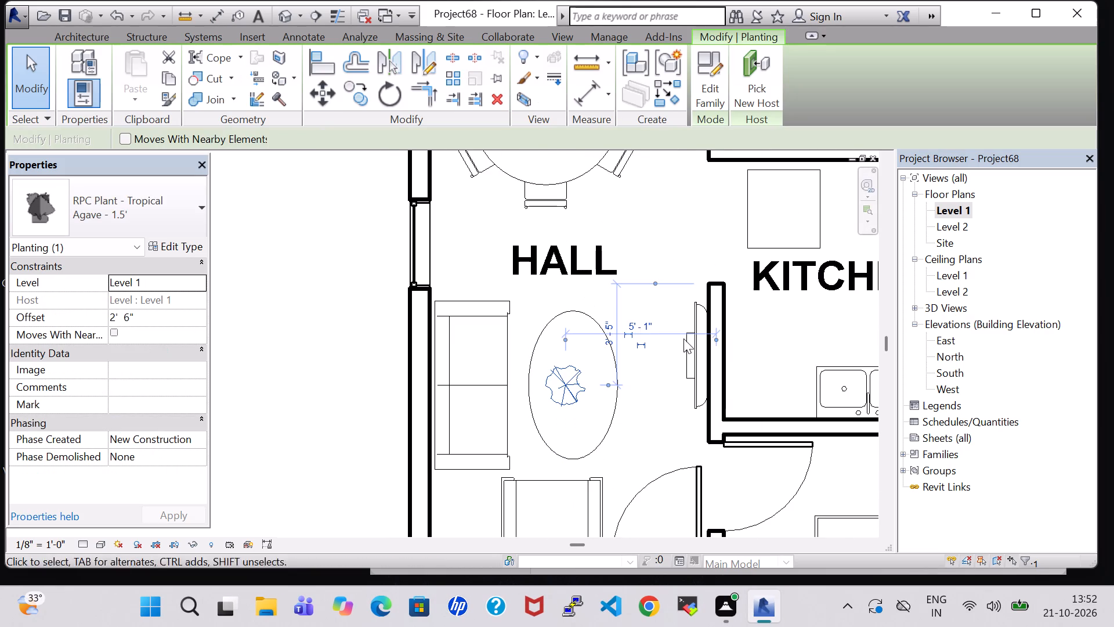
click(581, 309)
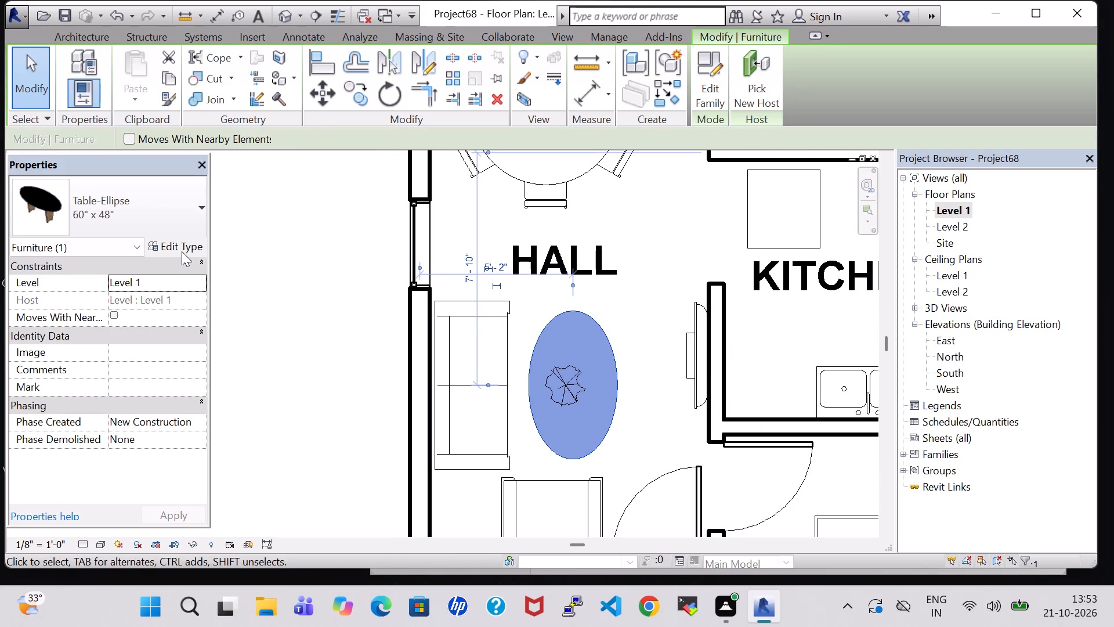
click(179, 248)
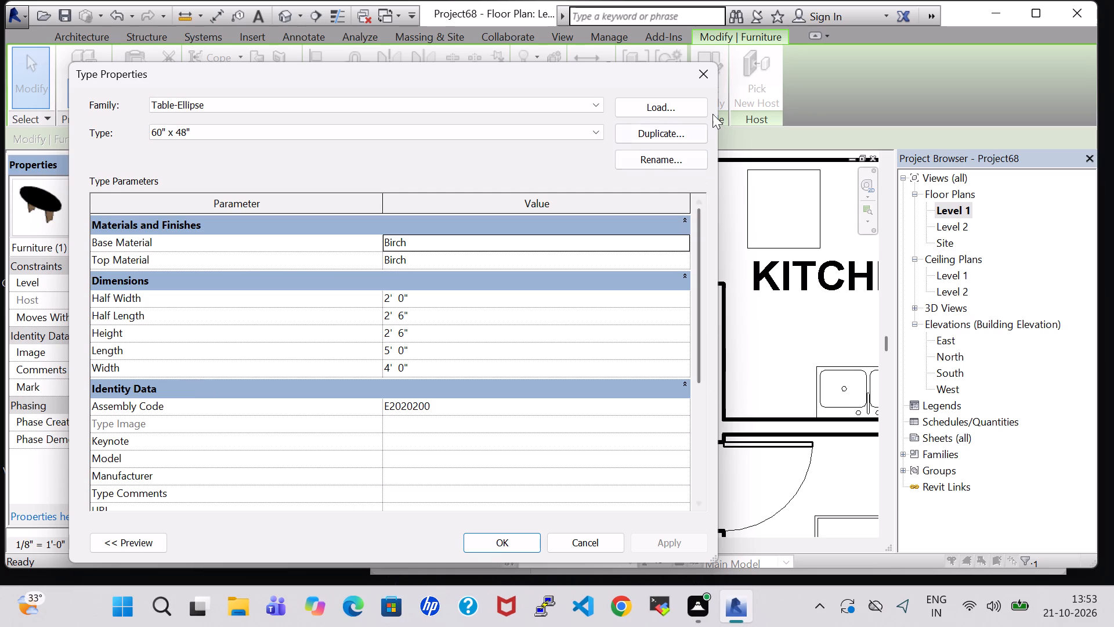
click(703, 82)
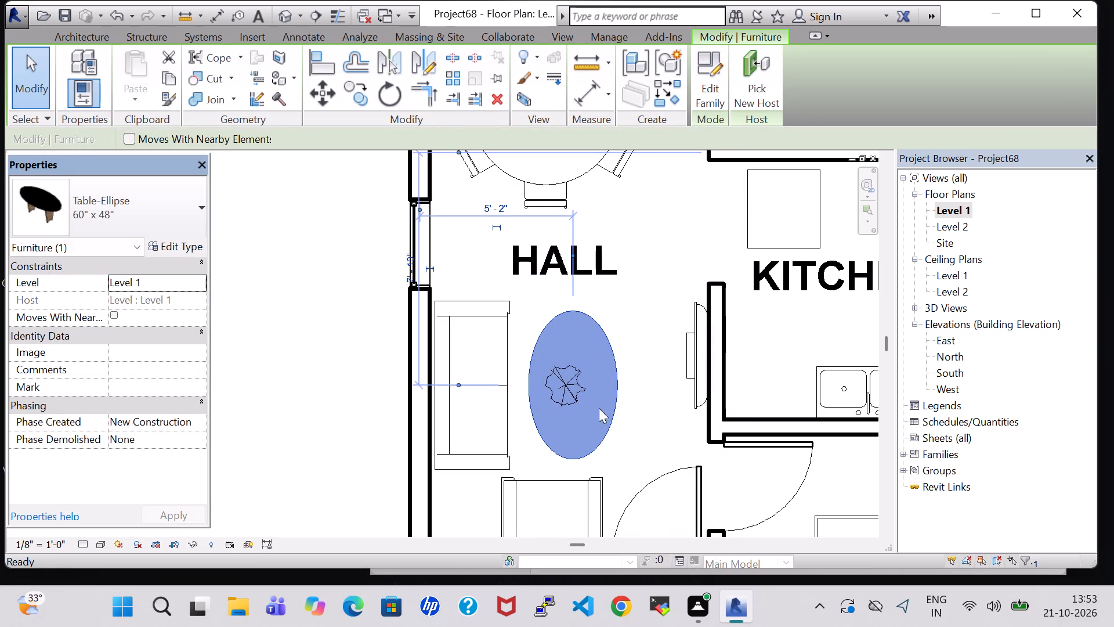
click(641, 446)
click(573, 377)
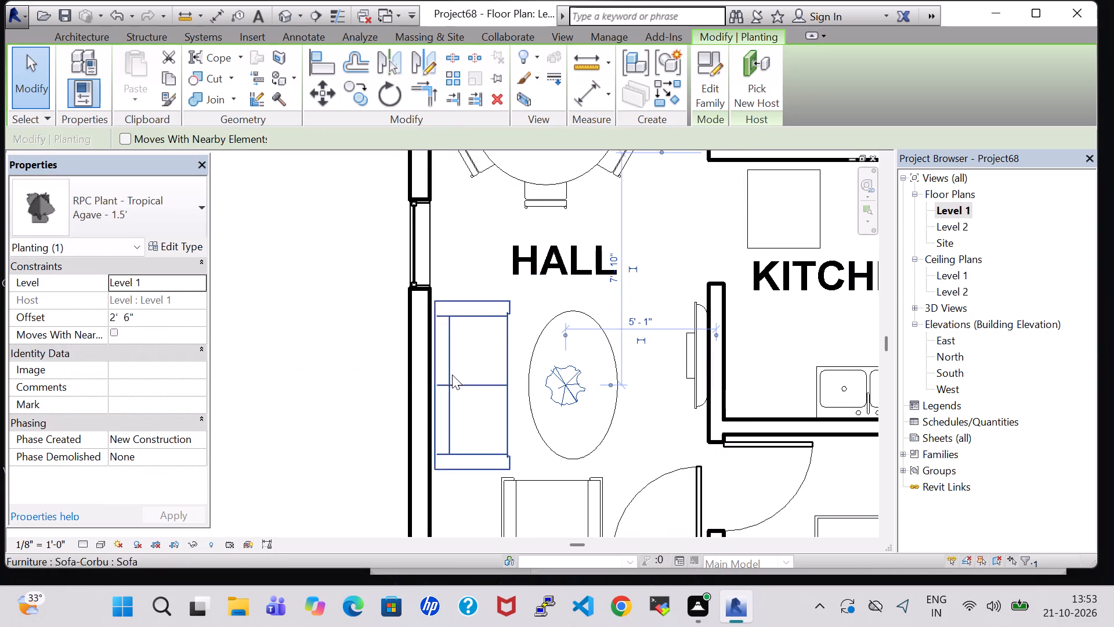
Examine the hall's elliptical table and surrounding seating from above in the 3D view, looking for the plant.
click(288, 13)
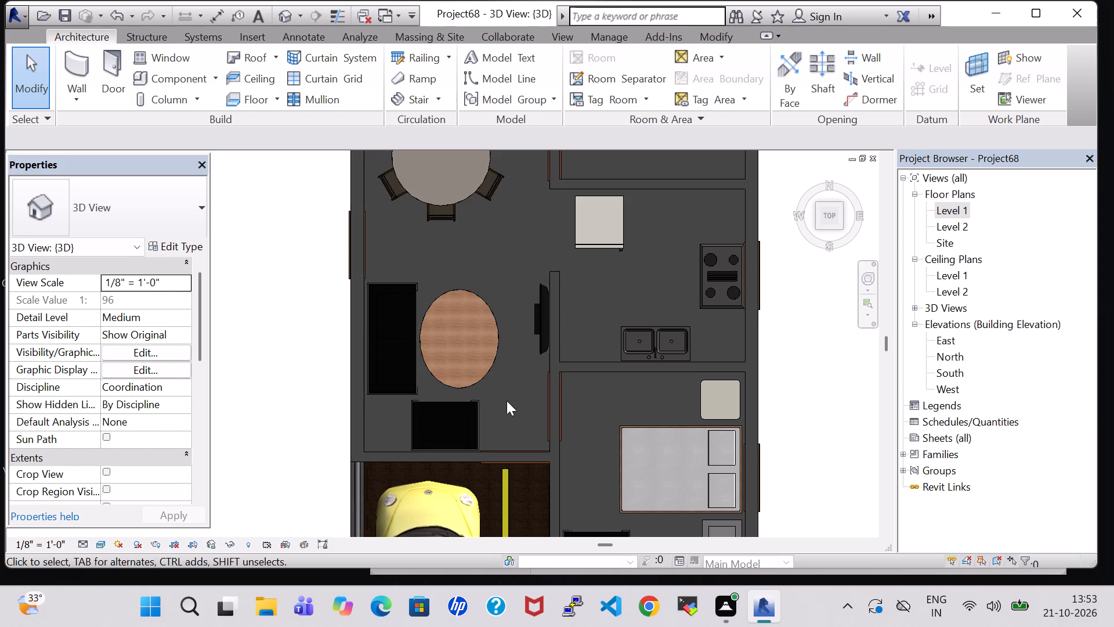
shift+middle_drag(505, 401, 465, 282)
shift+middle_drag(486, 262, 522, 374)
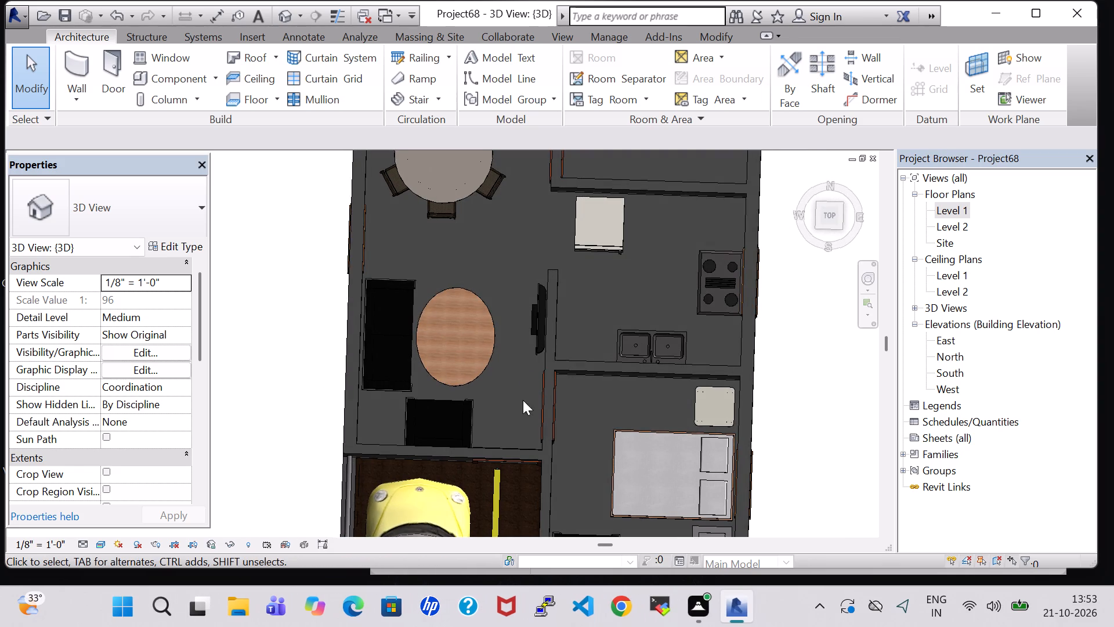
scroll(510, 419, up, 3)
middle_drag(510, 419, 515, 365)
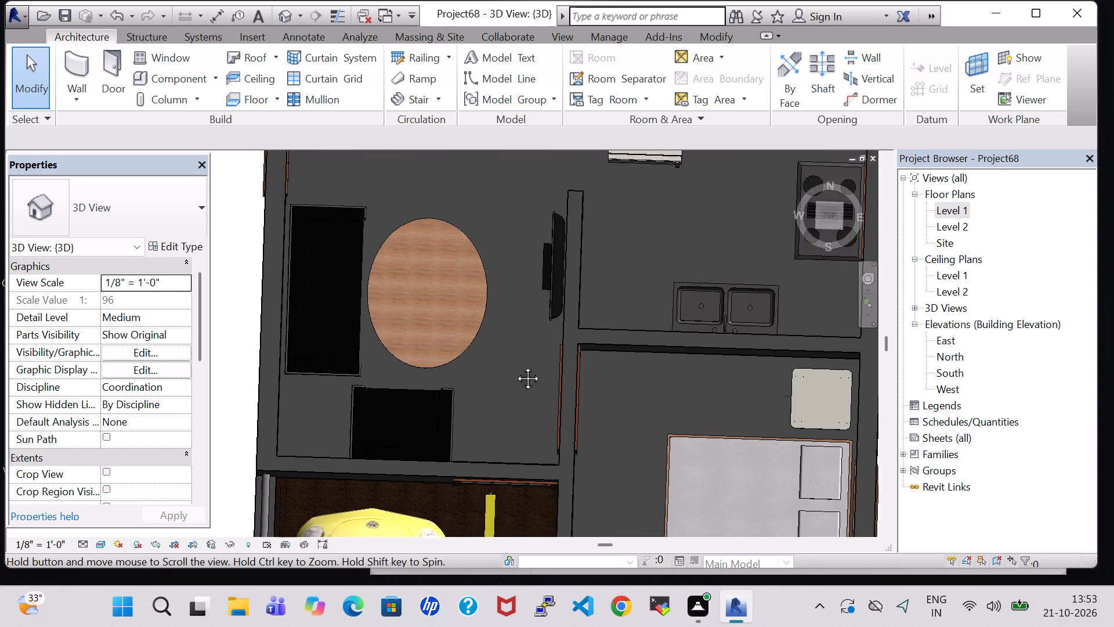
middle_drag(515, 365, 516, 338)
scroll(529, 379, down, 4)
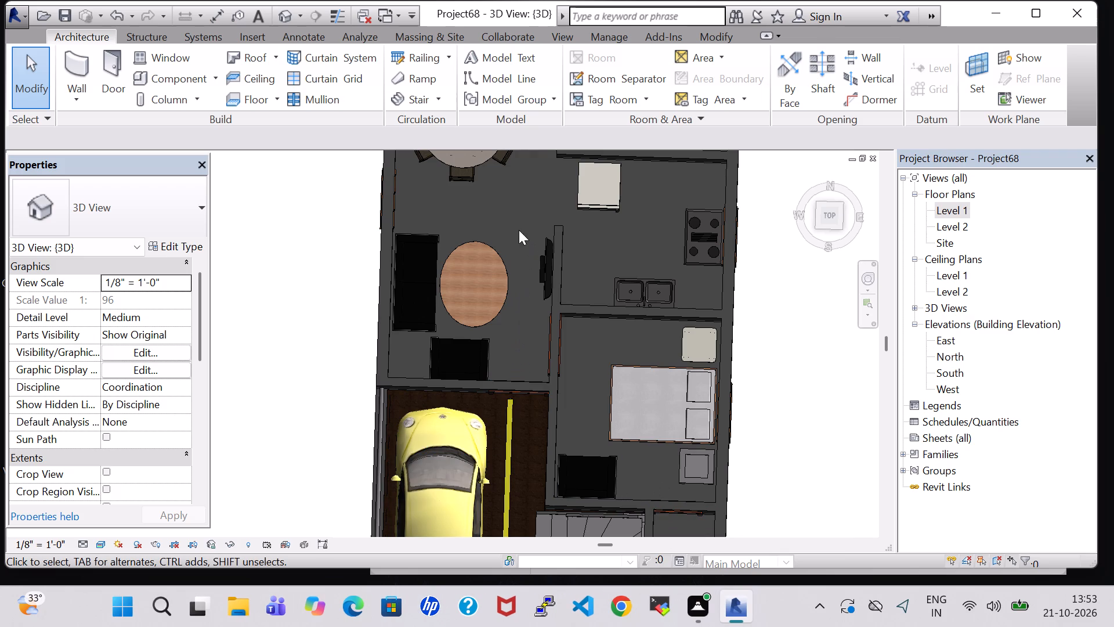
Nudge the 30" x 32" RH refrigerator six small increments east along the kitchen's north wall.
middle_drag(518, 228, 525, 419)
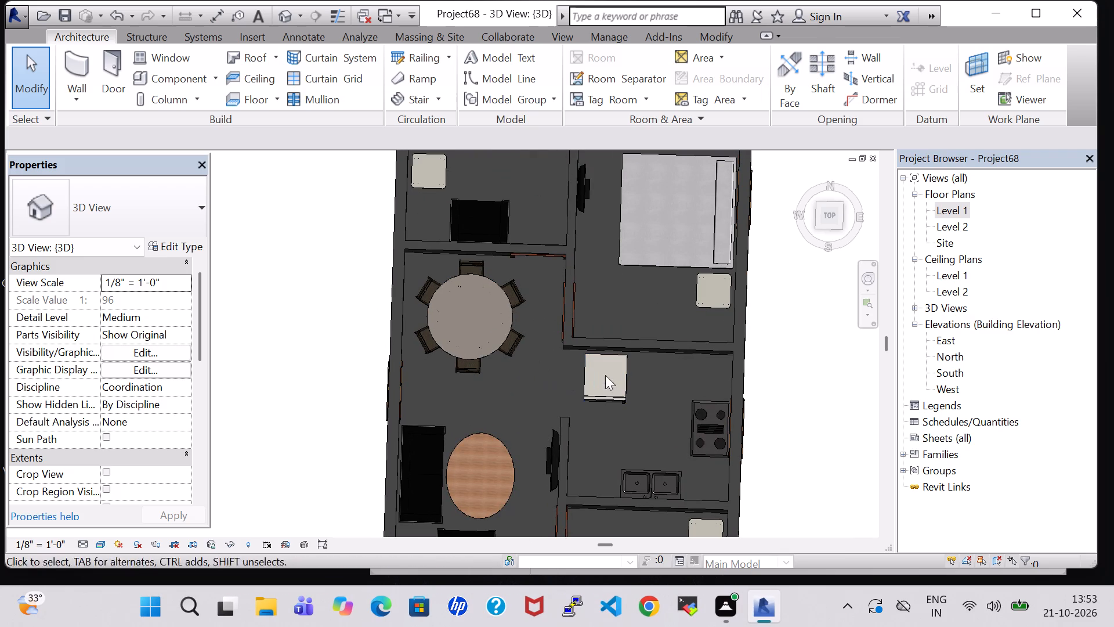
middle_drag(642, 433, 638, 472)
scroll(638, 472, up, 1)
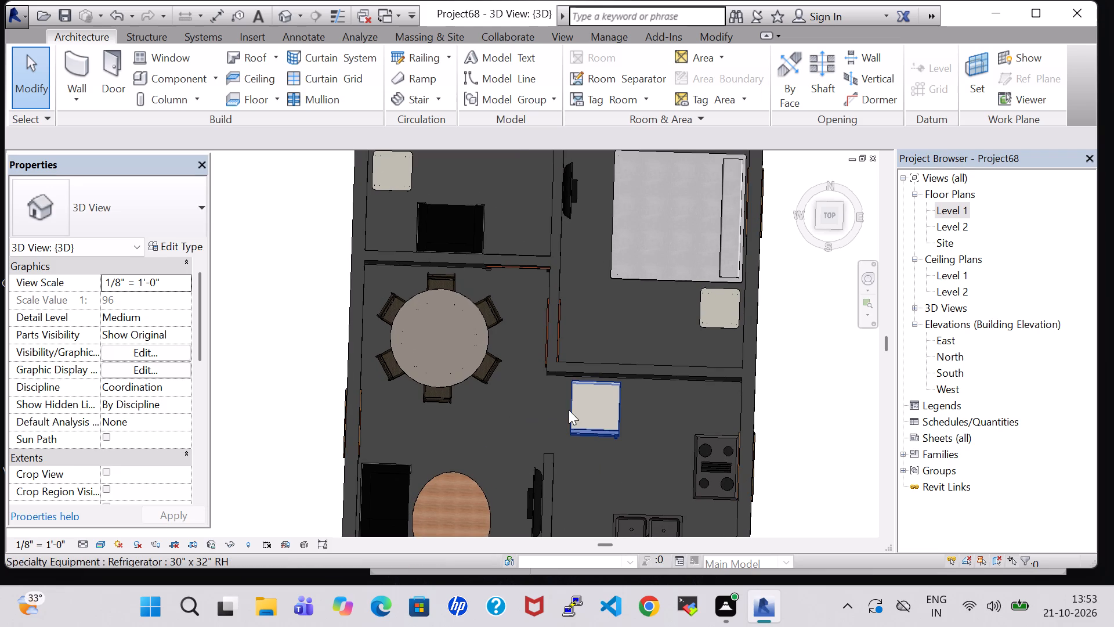
click(613, 412)
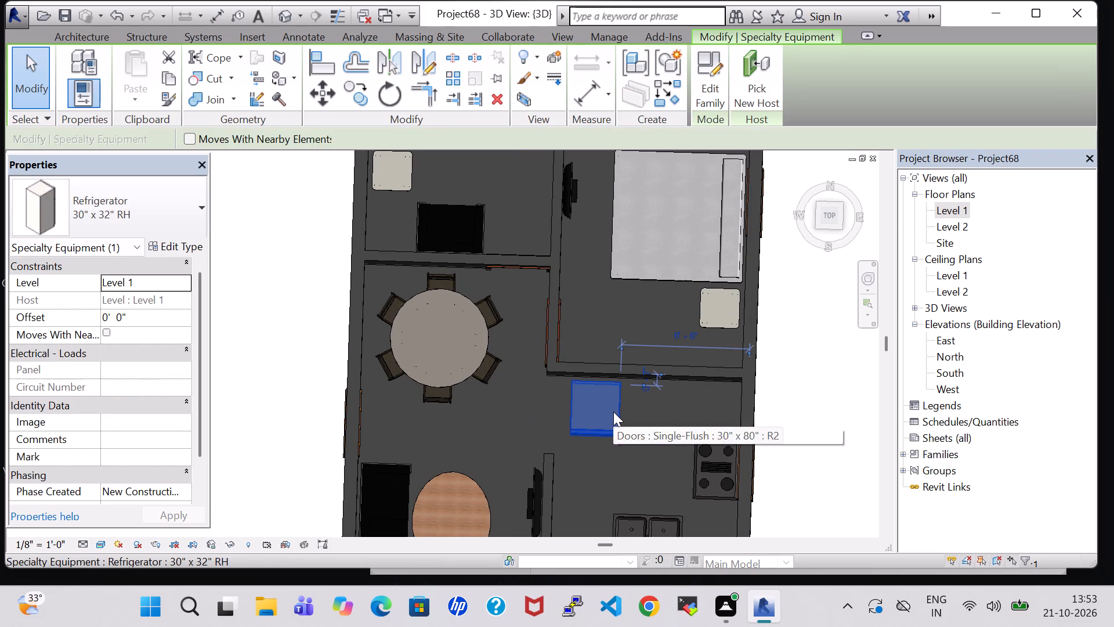
key(Right)
key(Right)
key(Right)
key(Right)
key(Right)
key(Right)
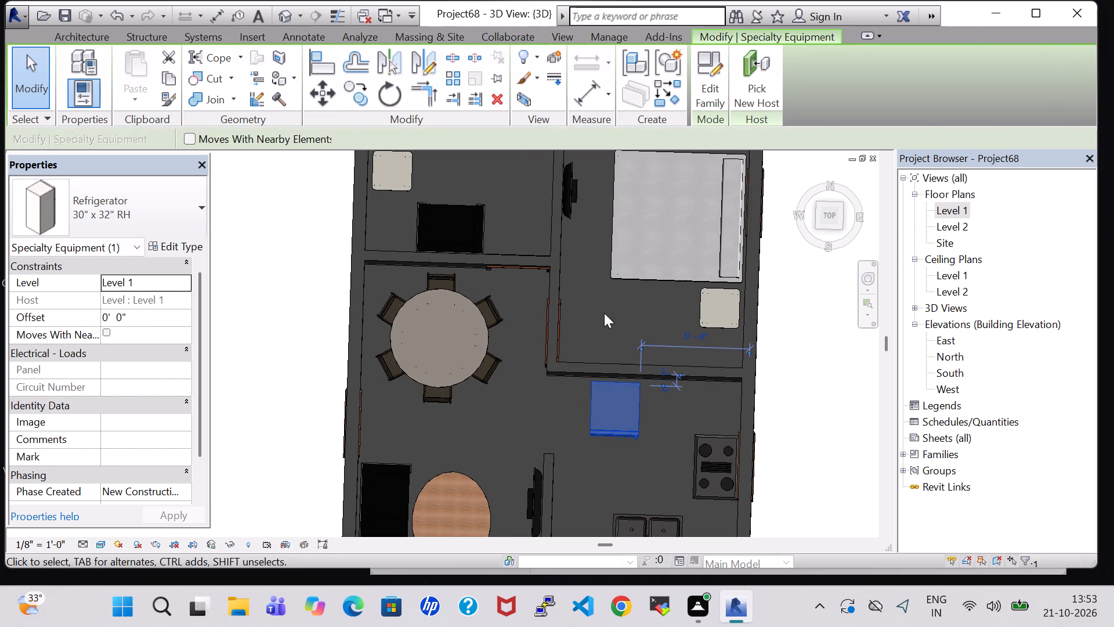
click(604, 313)
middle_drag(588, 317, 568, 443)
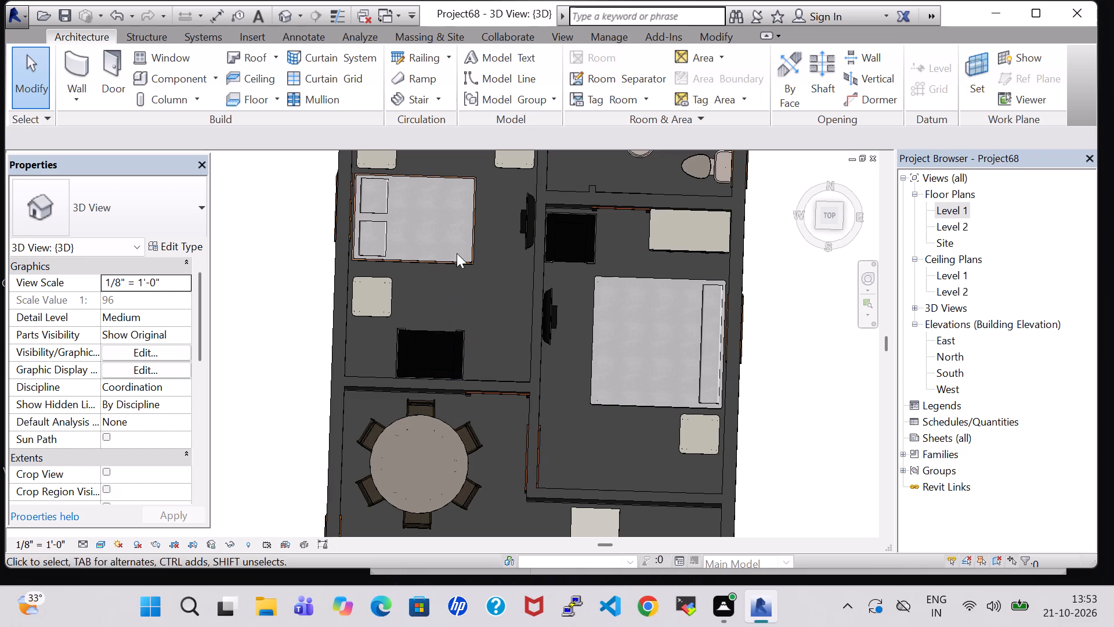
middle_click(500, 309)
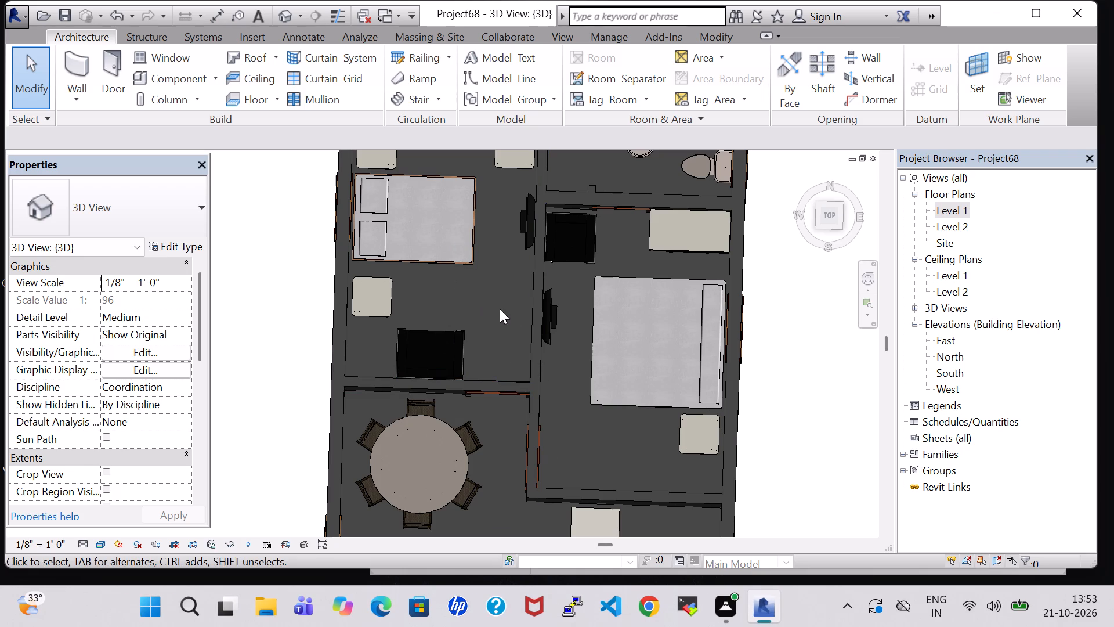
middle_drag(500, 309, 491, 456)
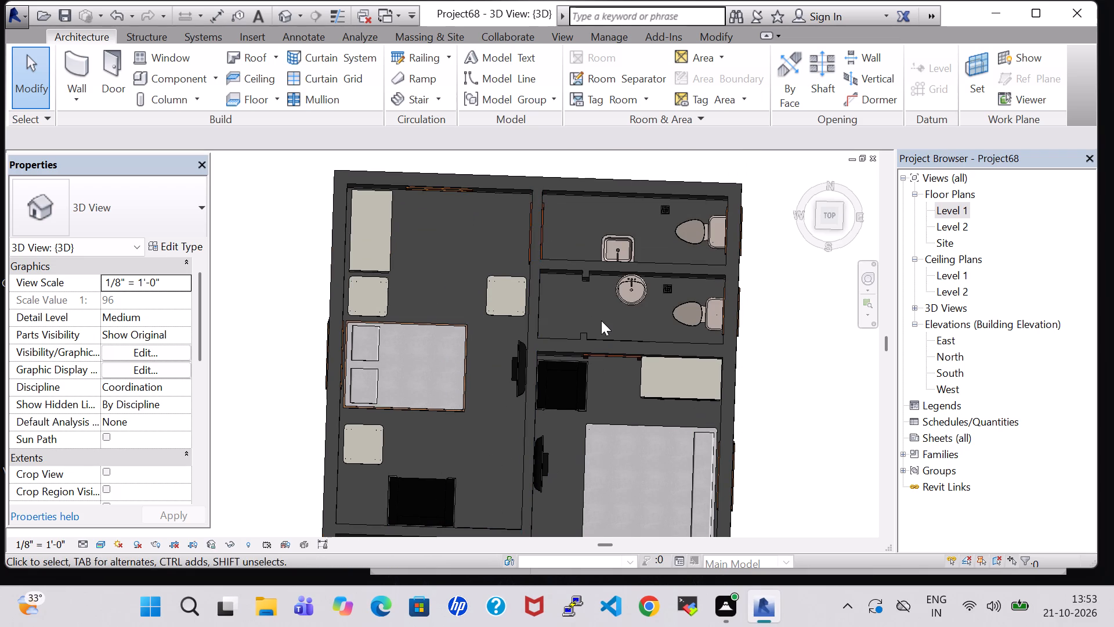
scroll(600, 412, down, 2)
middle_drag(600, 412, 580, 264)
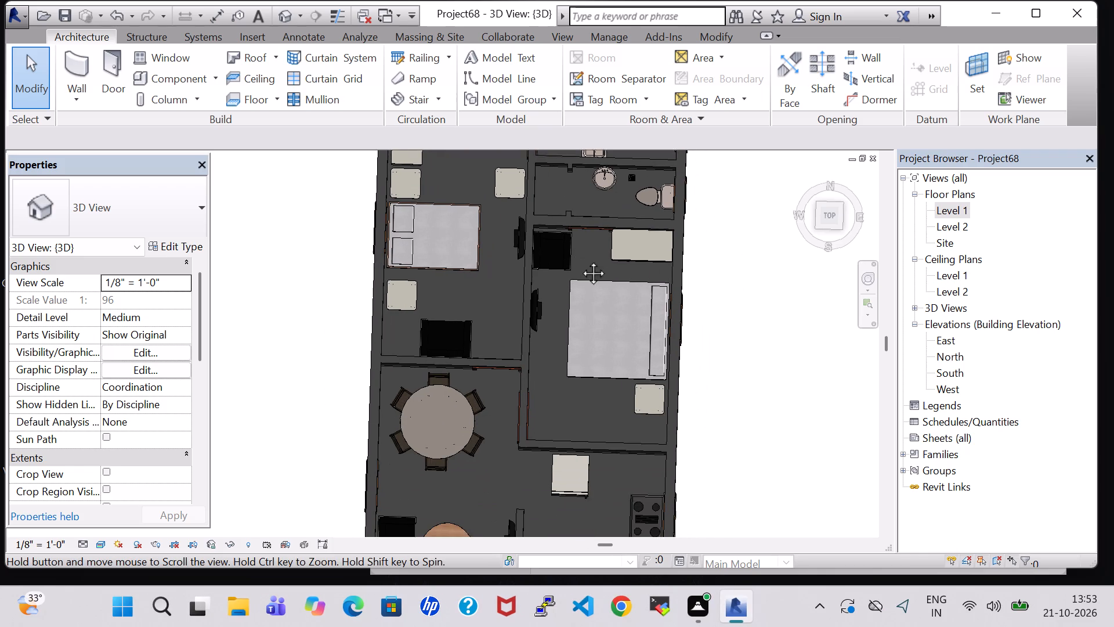
In the Level 1 floor plan, nudge the Tropical Agave plant on the hall's elliptical table two small increments east.
double_click(945, 208)
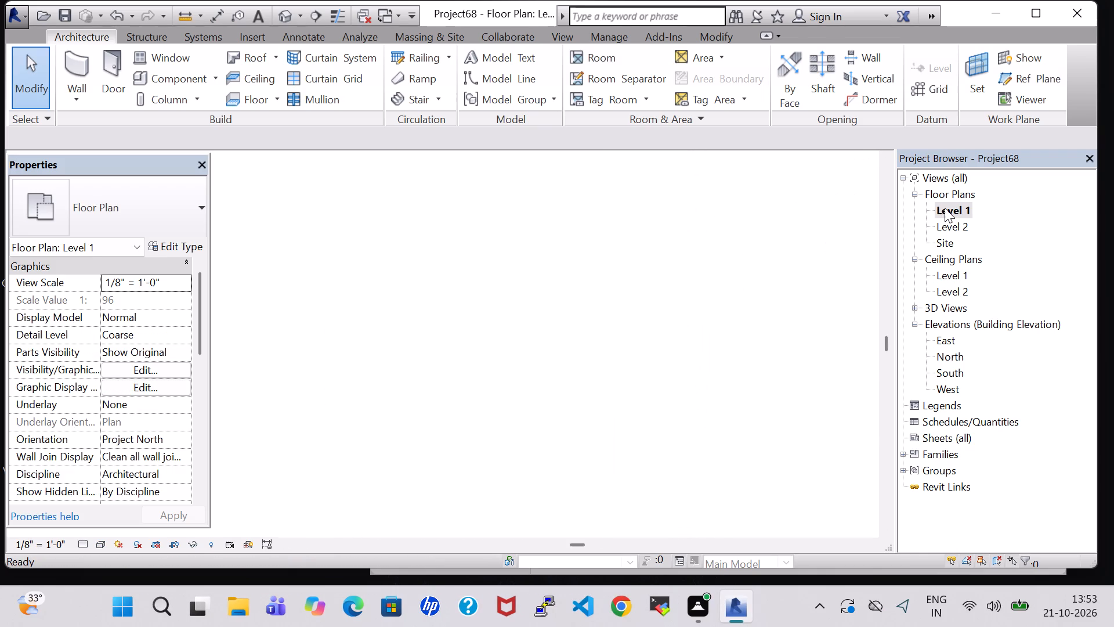
scroll(764, 258, down, 11)
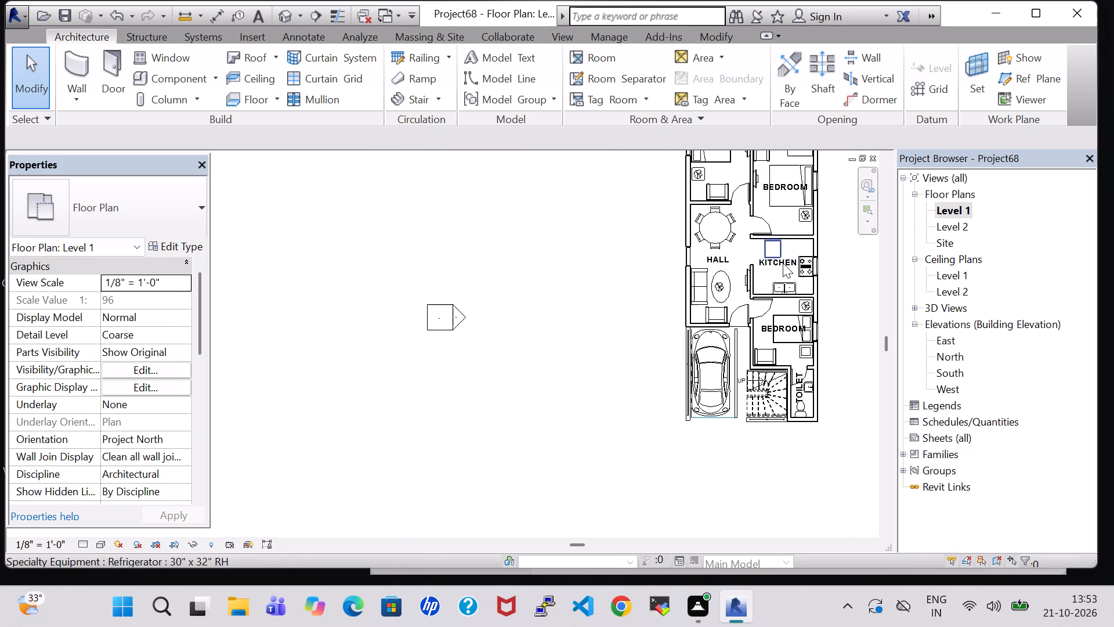
middle_drag(845, 293, 791, 307)
scroll(790, 307, up, 5)
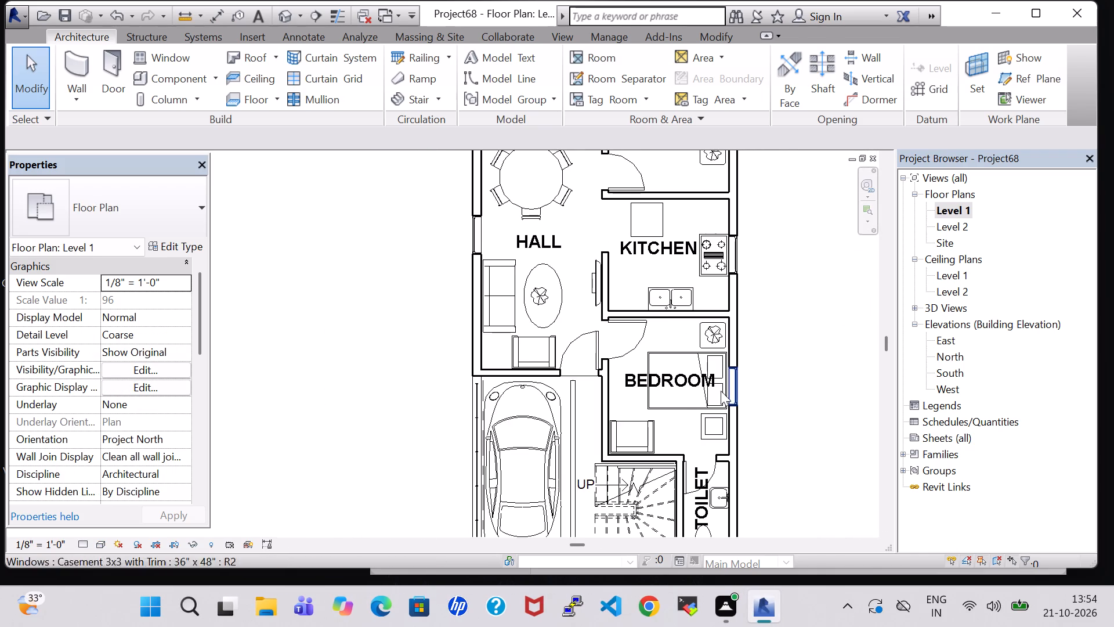
click(538, 301)
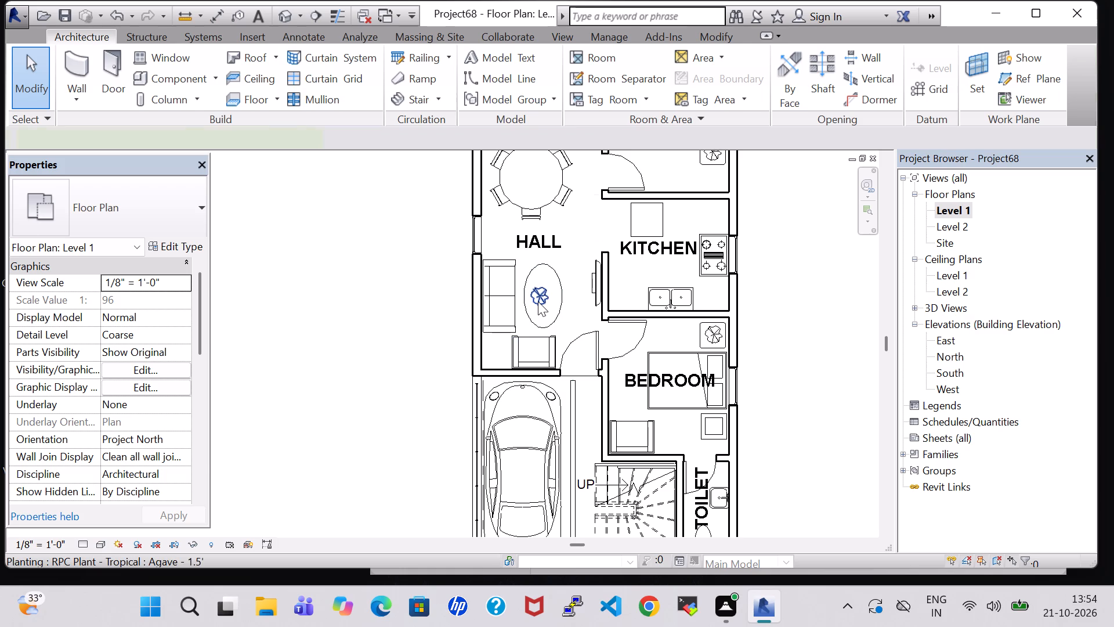
key(Right)
key(Right)
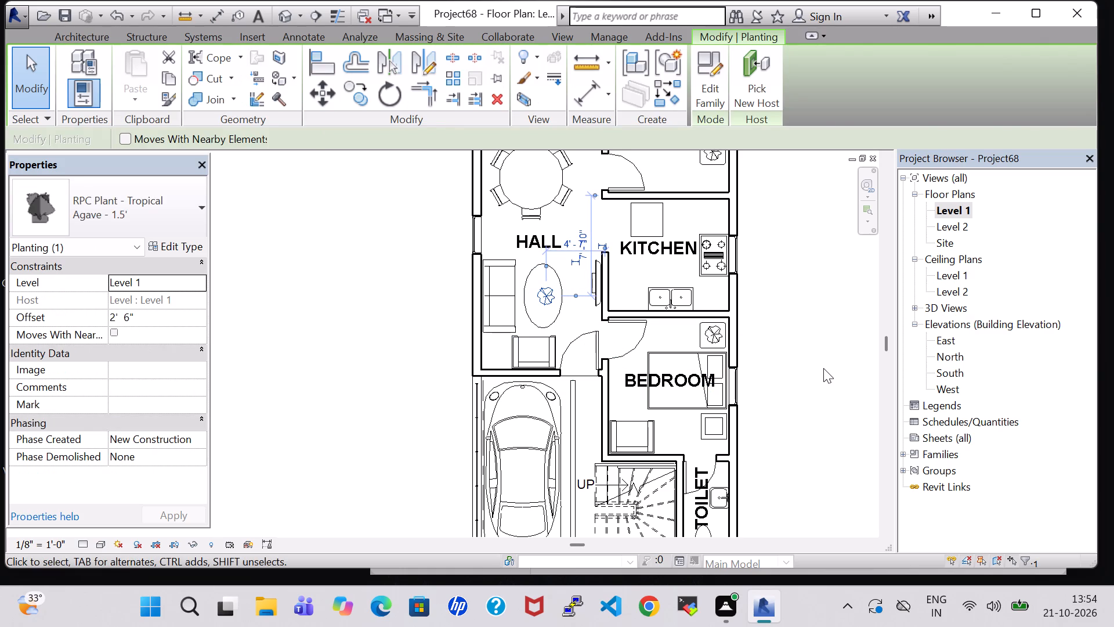
click(823, 368)
Examine the layout of the southern bedroom, toilet, staircase and car parking space in the Level 1 plan.
middle_drag(823, 368, 806, 293)
scroll(806, 293, up, 1)
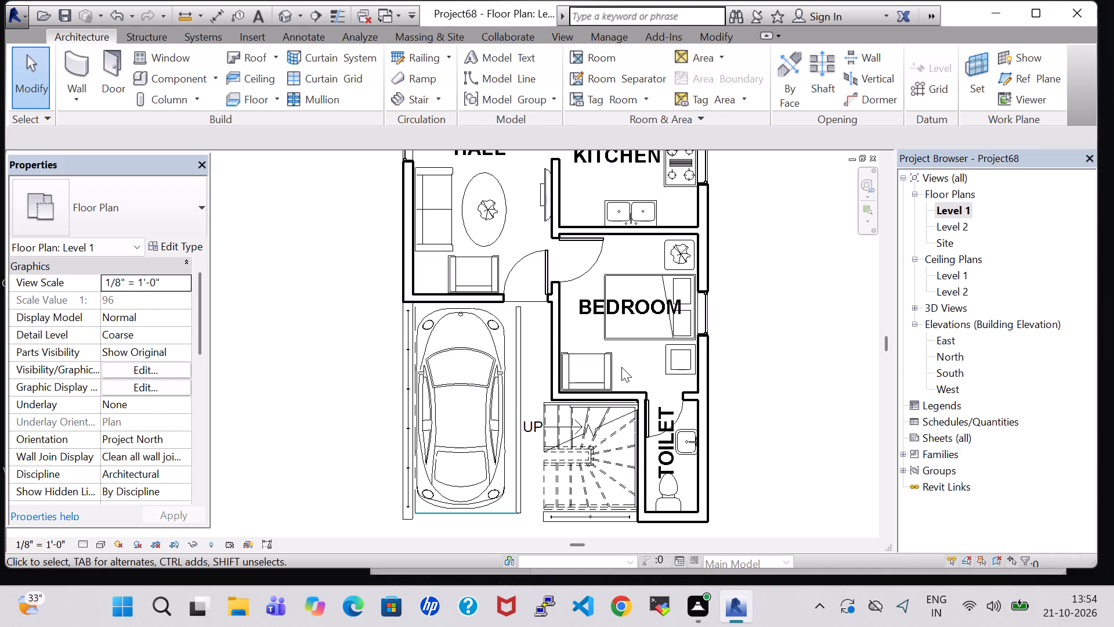
scroll(619, 366, down, 2)
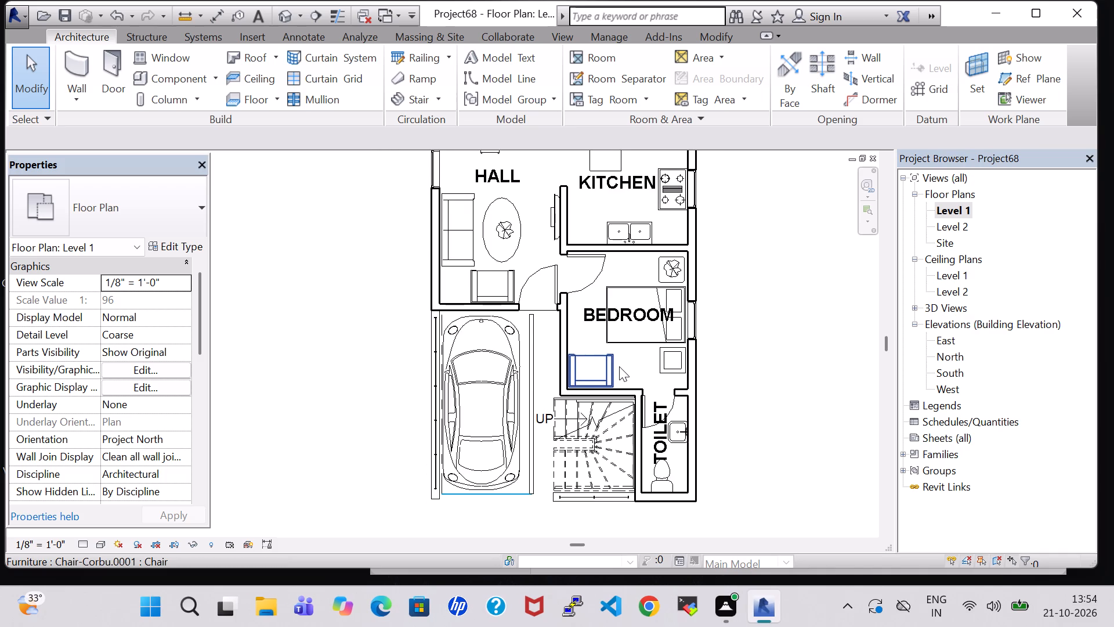
scroll(619, 366, down, 4)
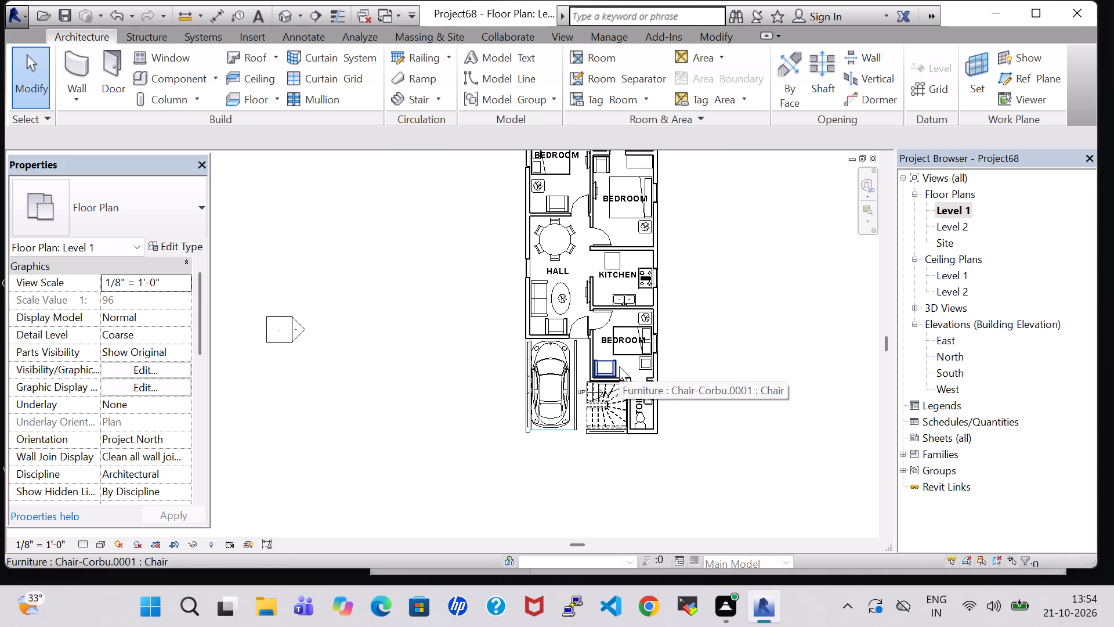
scroll(726, 330, up, 3)
middle_drag(706, 338, 710, 277)
scroll(706, 338, up, 1)
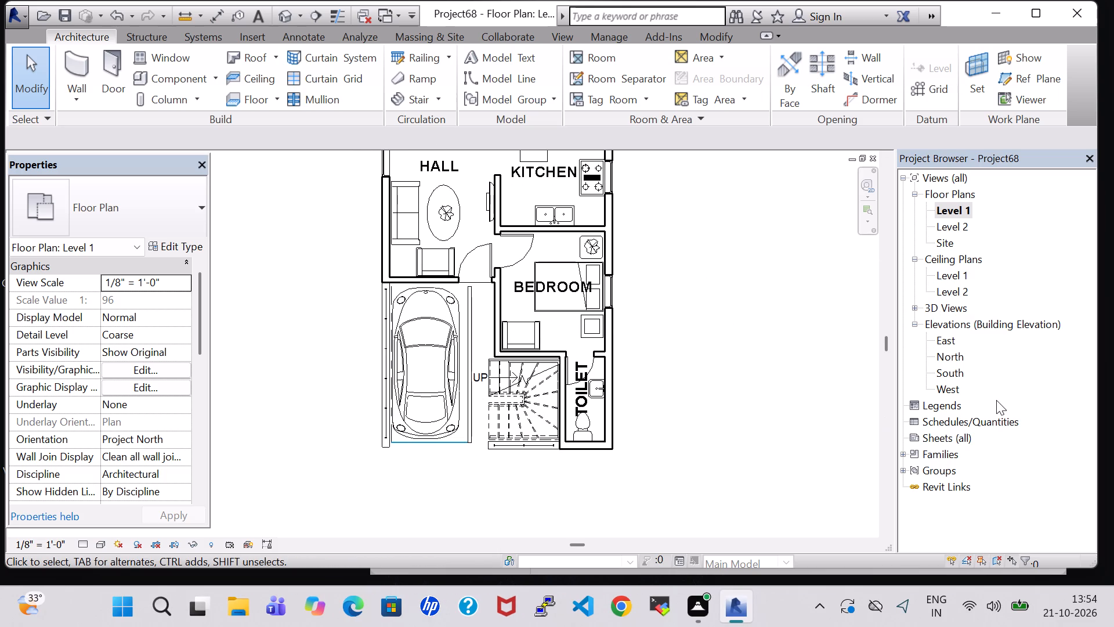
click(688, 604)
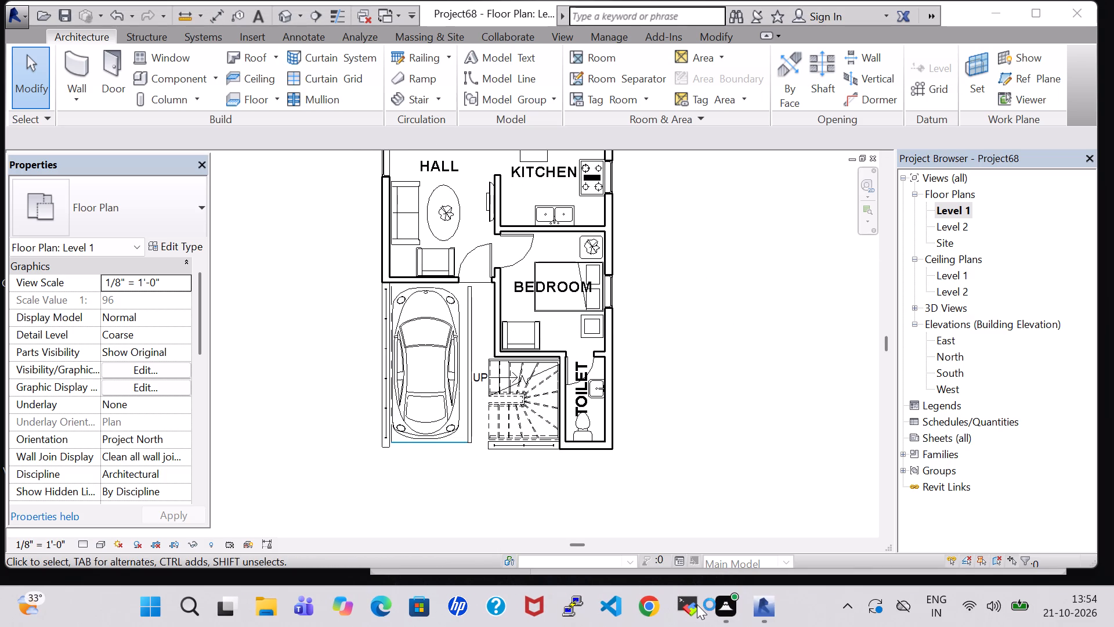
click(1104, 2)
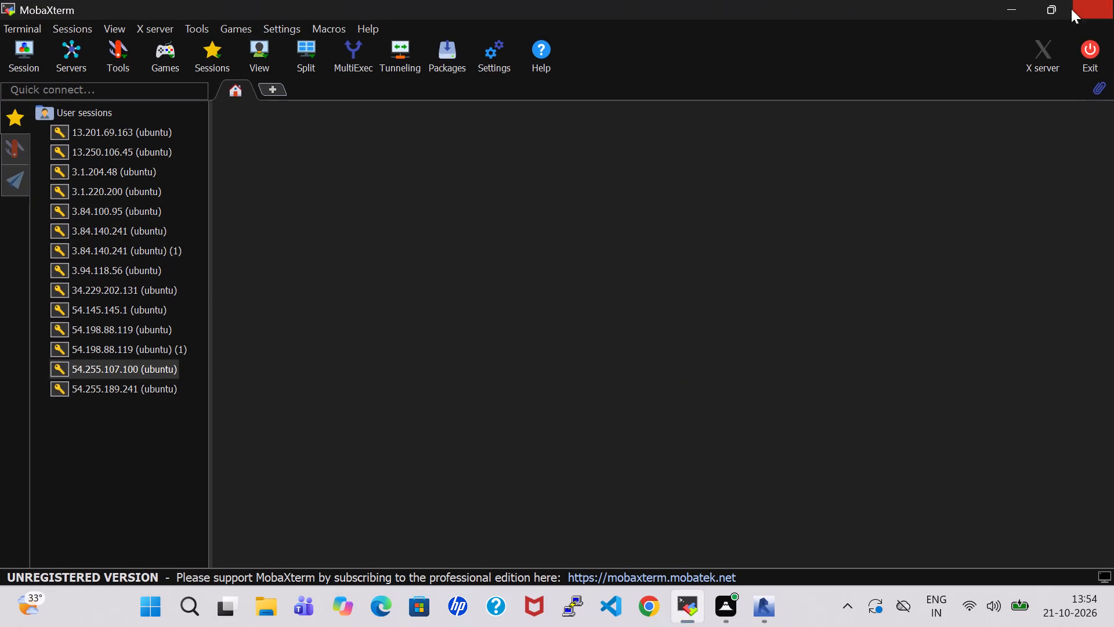
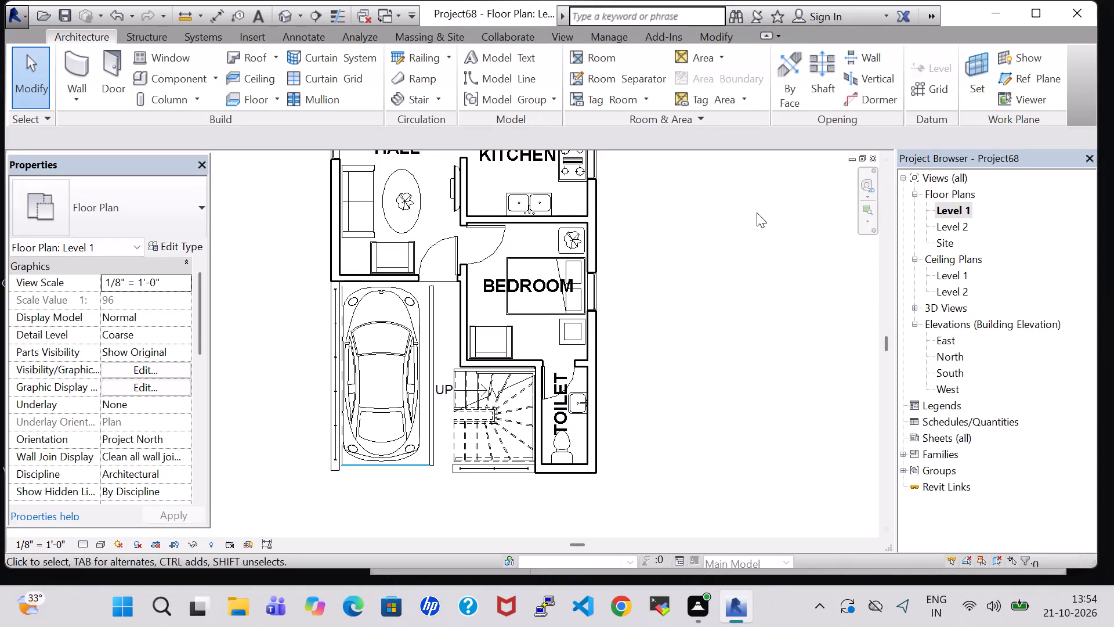
Place a tagged room over the car parking space in the Level 1 floor plan.
scroll(755, 215, down, 3)
click(613, 61)
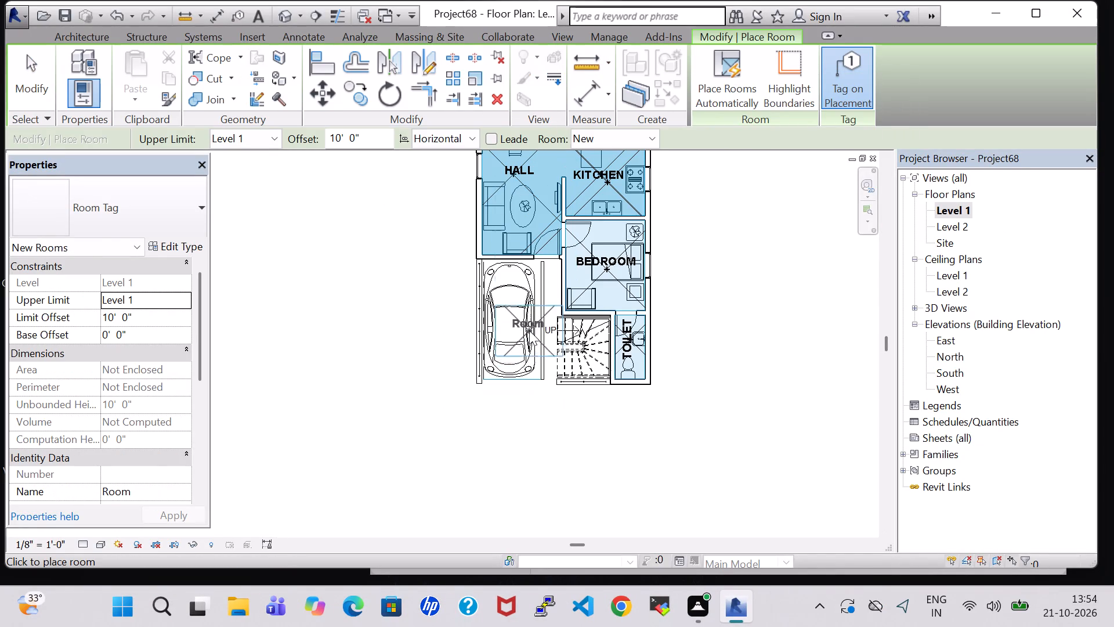
click(512, 325)
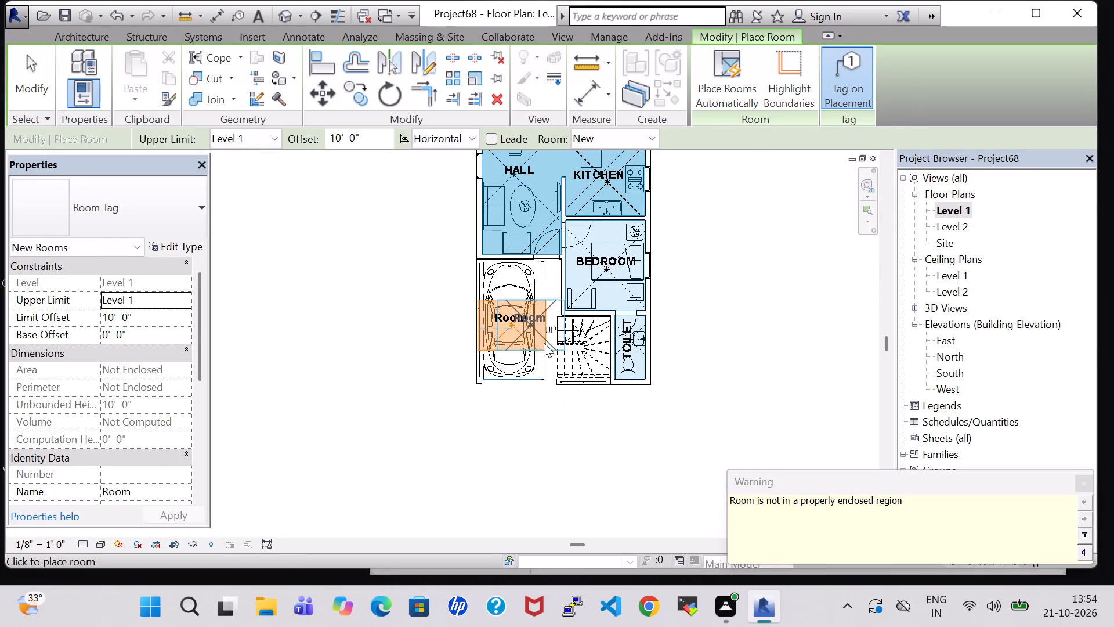
click(1086, 484)
key(Escape)
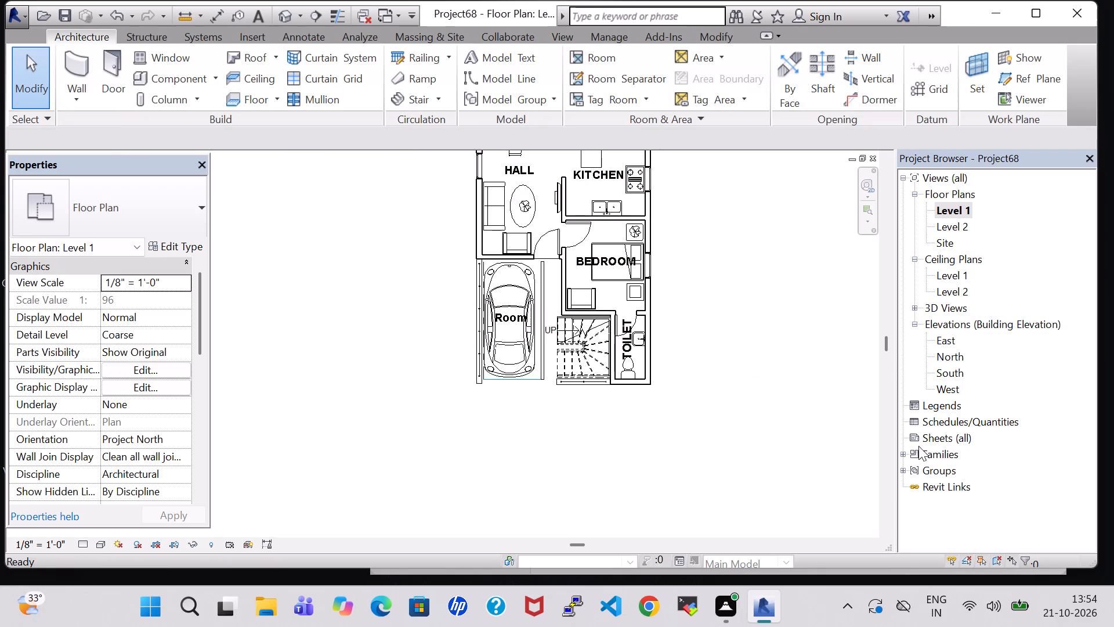
key(Escape)
Rename the new room tag over the car as PARKING.
double_click(502, 322)
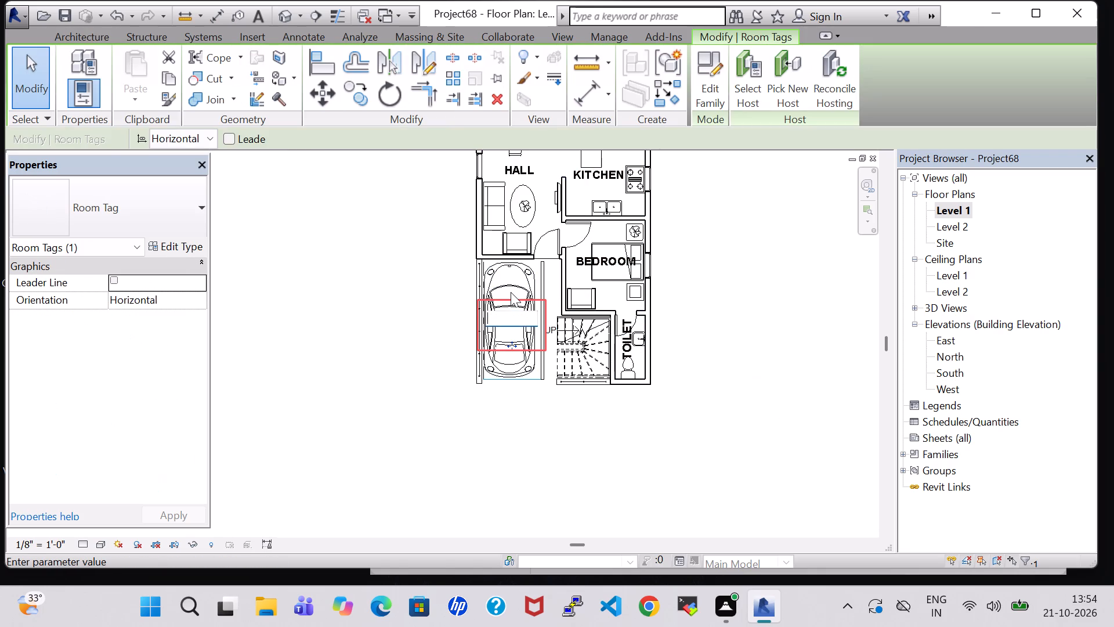
key(BackSpace)
text(PARKING)
key(Return)
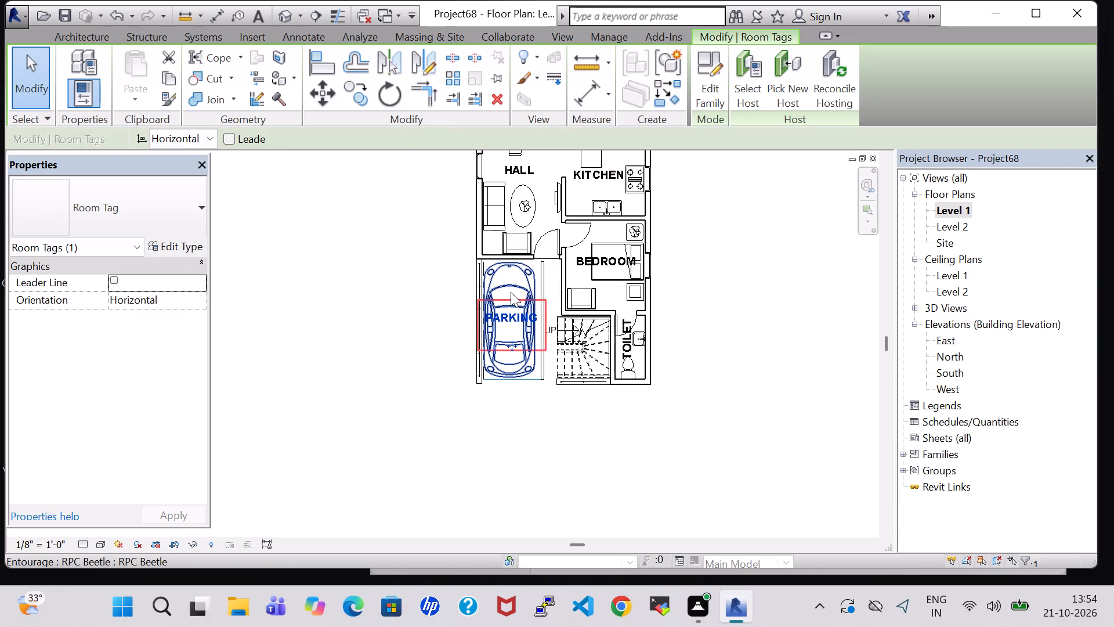
click(757, 377)
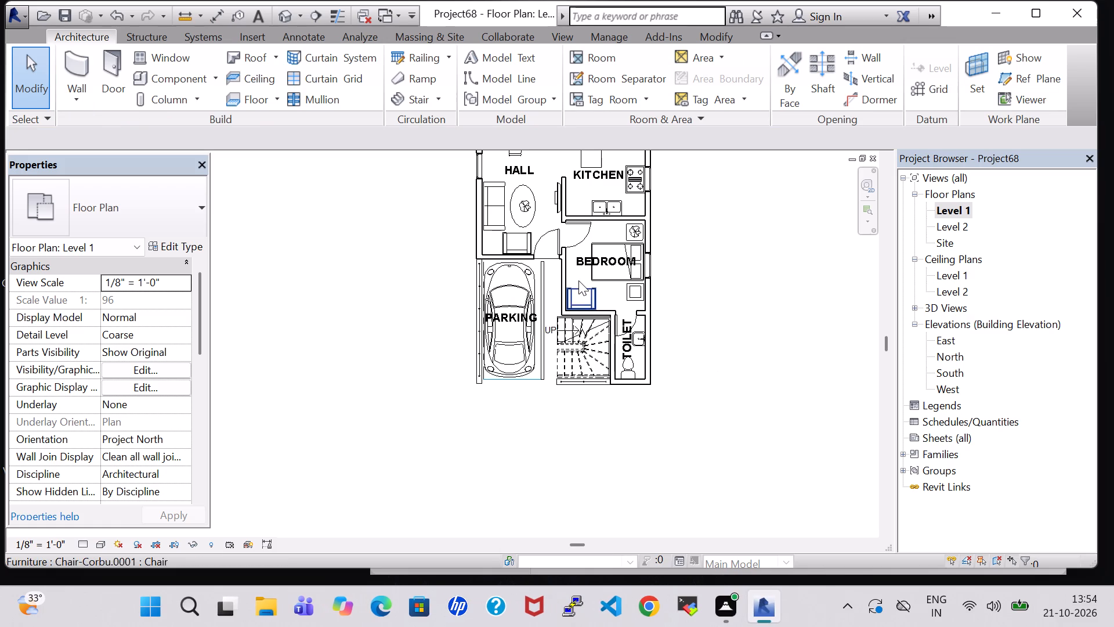
Examine the labelled rooms in the Level 1 plan and the furnished house from above in the 3D view.
middle_drag(702, 246, 686, 380)
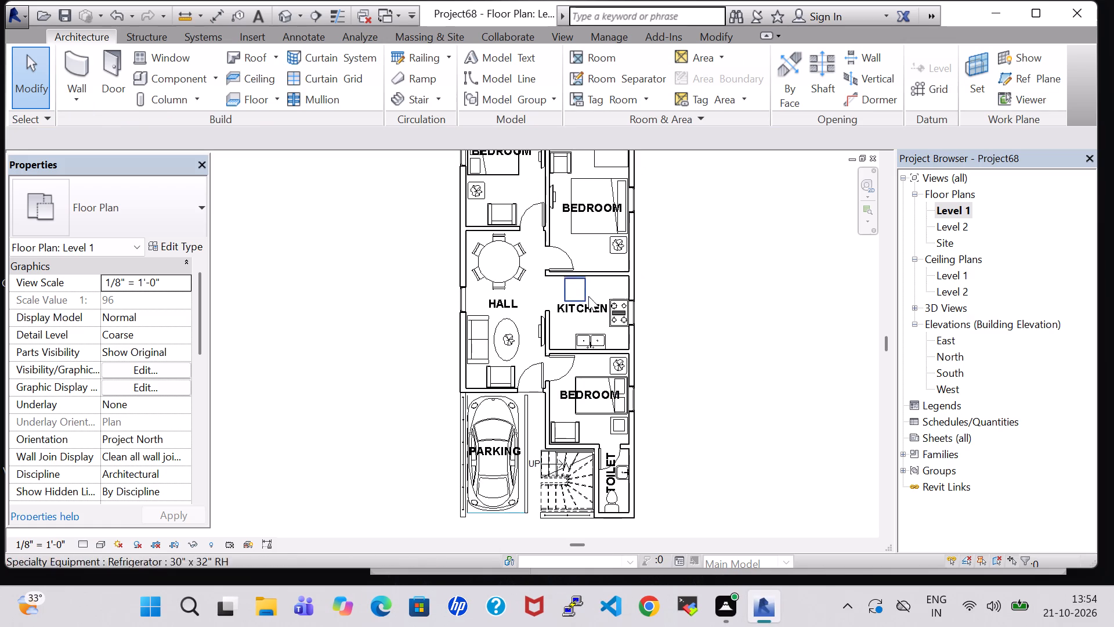
middle_drag(673, 284, 661, 403)
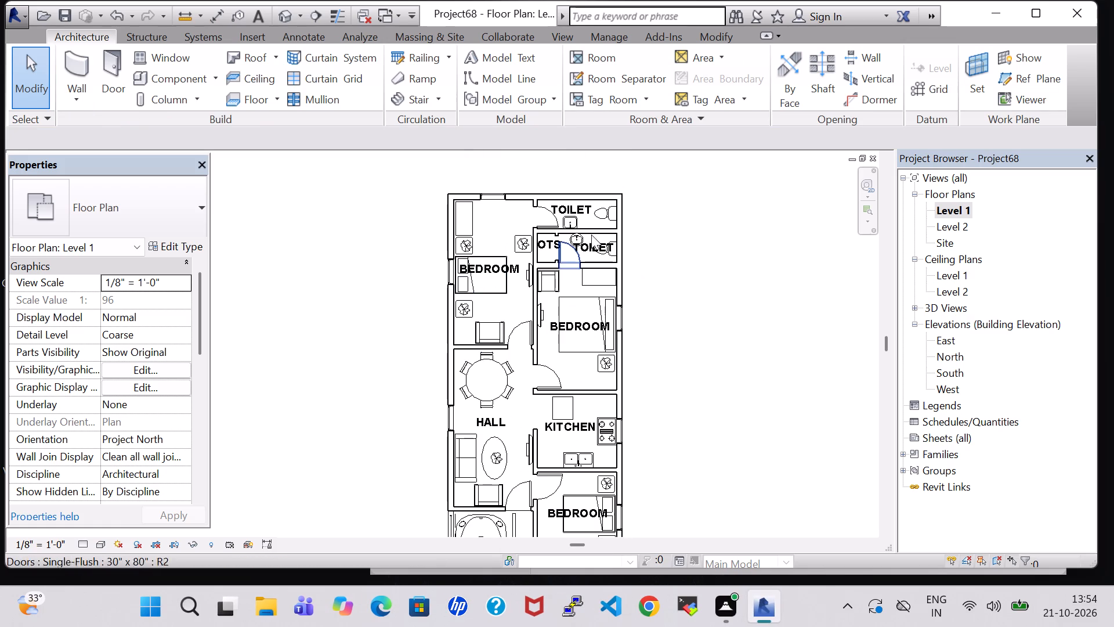
click(278, 13)
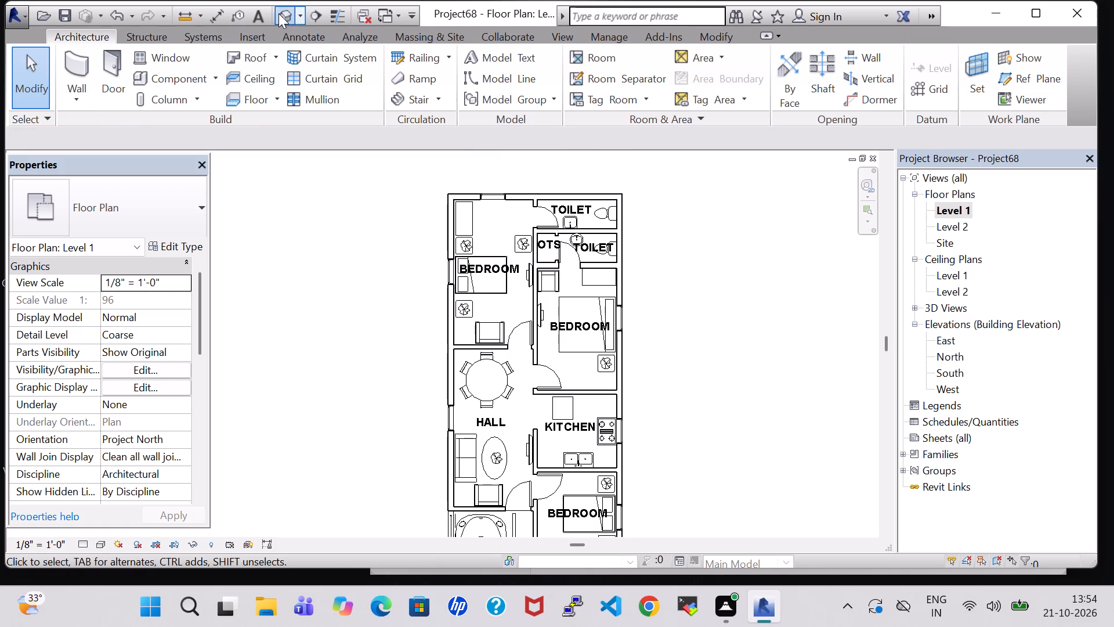
scroll(461, 224, down, 4)
middle_drag(607, 292, 630, 243)
scroll(630, 243, down, 3)
middle_drag(663, 374, 663, 346)
scroll(663, 346, up, 1)
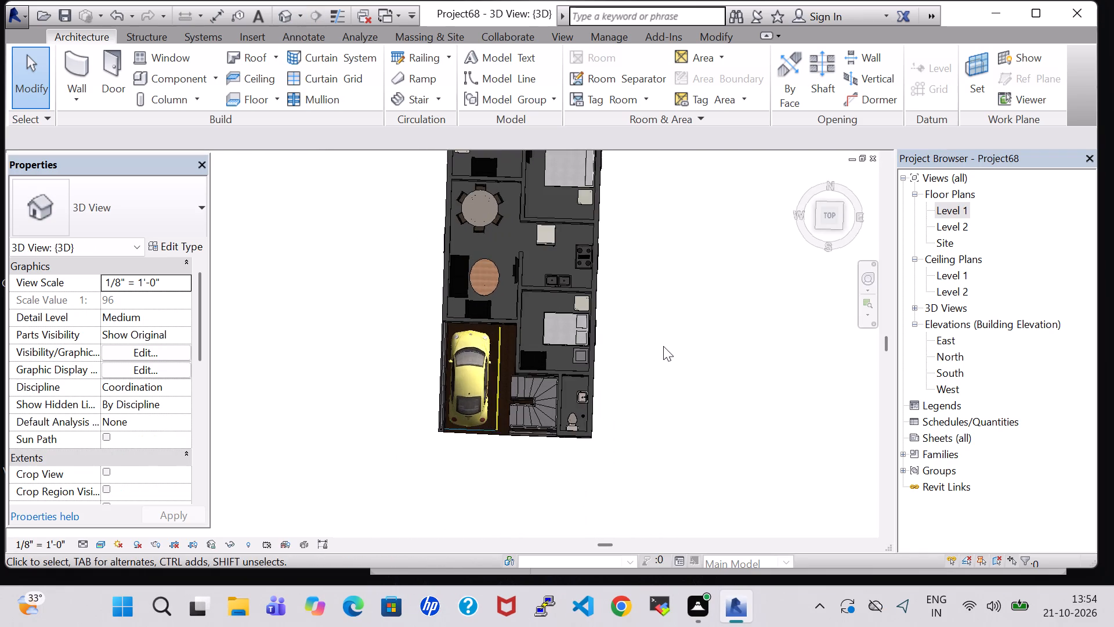
scroll(663, 346, up, 3)
middle_drag(635, 271, 698, 403)
scroll(635, 272, up, 1)
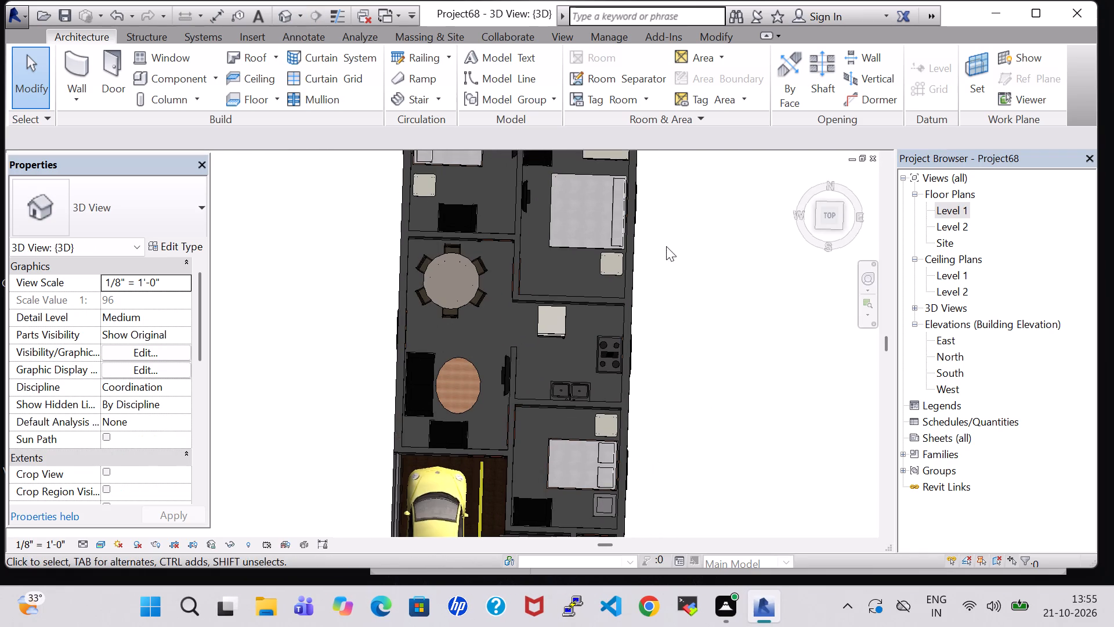
middle_drag(666, 246, 689, 365)
scroll(683, 282, down, 3)
middle_drag(683, 285, 659, 244)
scroll(659, 244, up, 1)
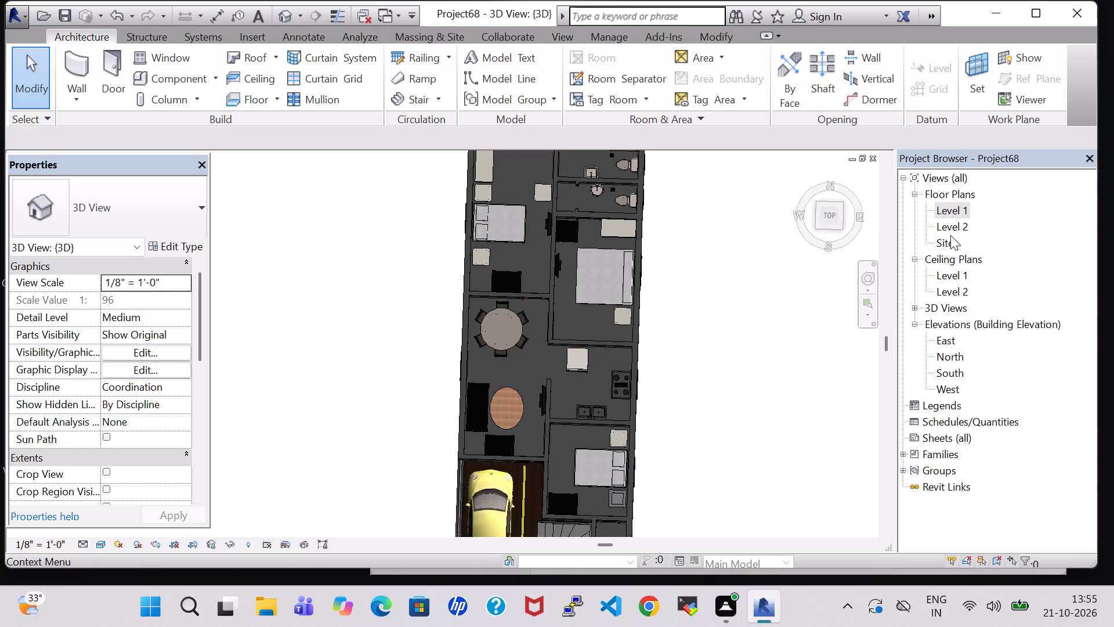
From the Level 1 plan, start a non-sloping Generic - 12" footprint roof based on Level 2, drawing its boundary along the north wall's outer face.
double_click(957, 211)
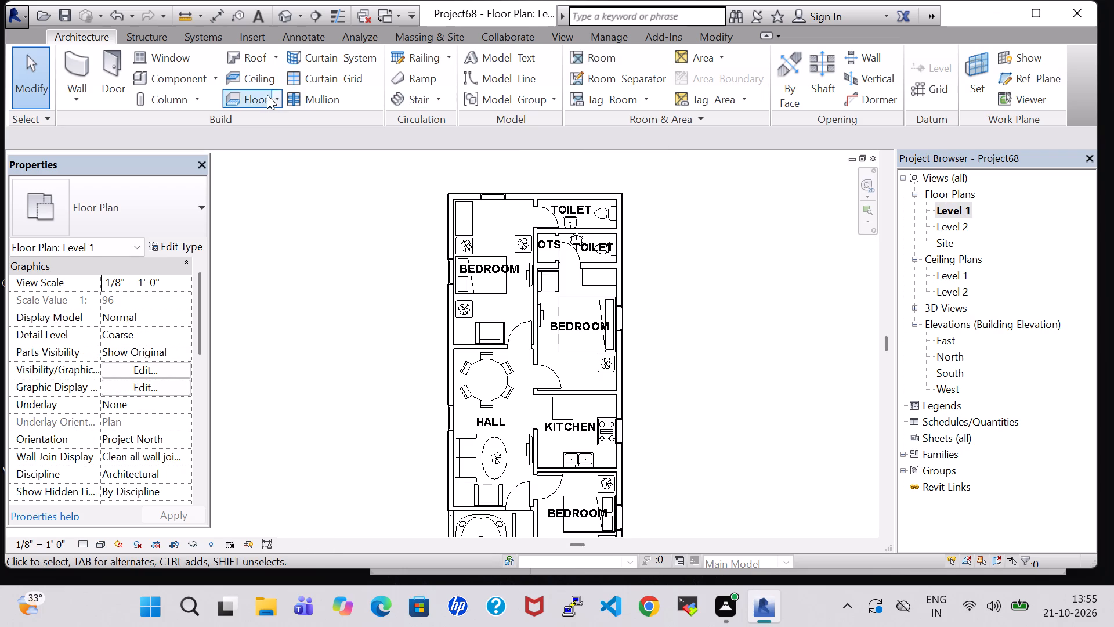
click(264, 95)
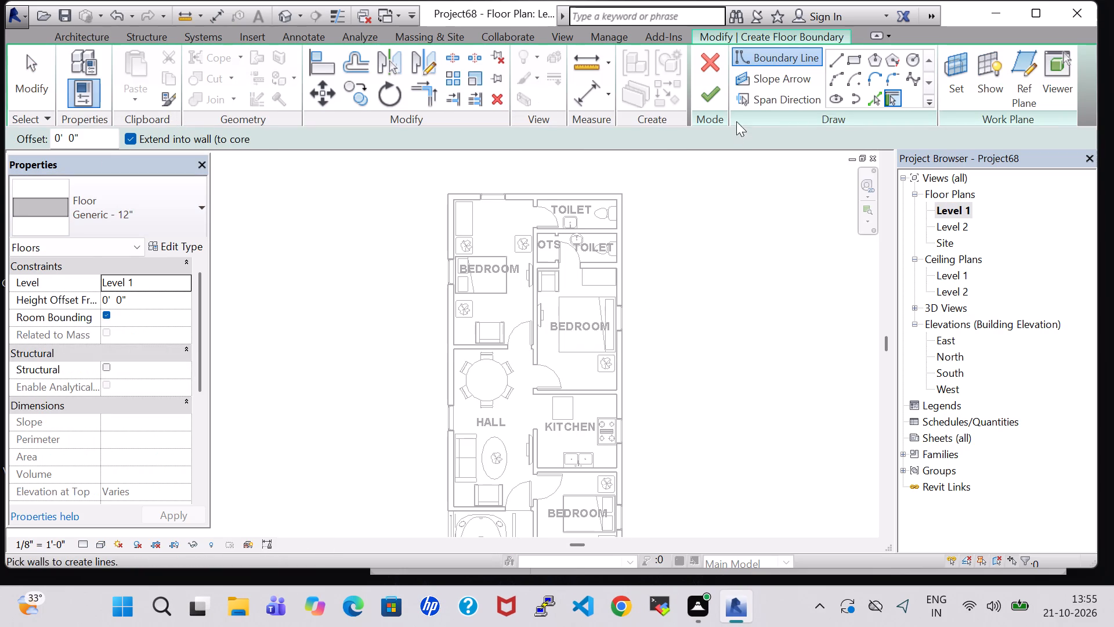
click(711, 66)
click(249, 64)
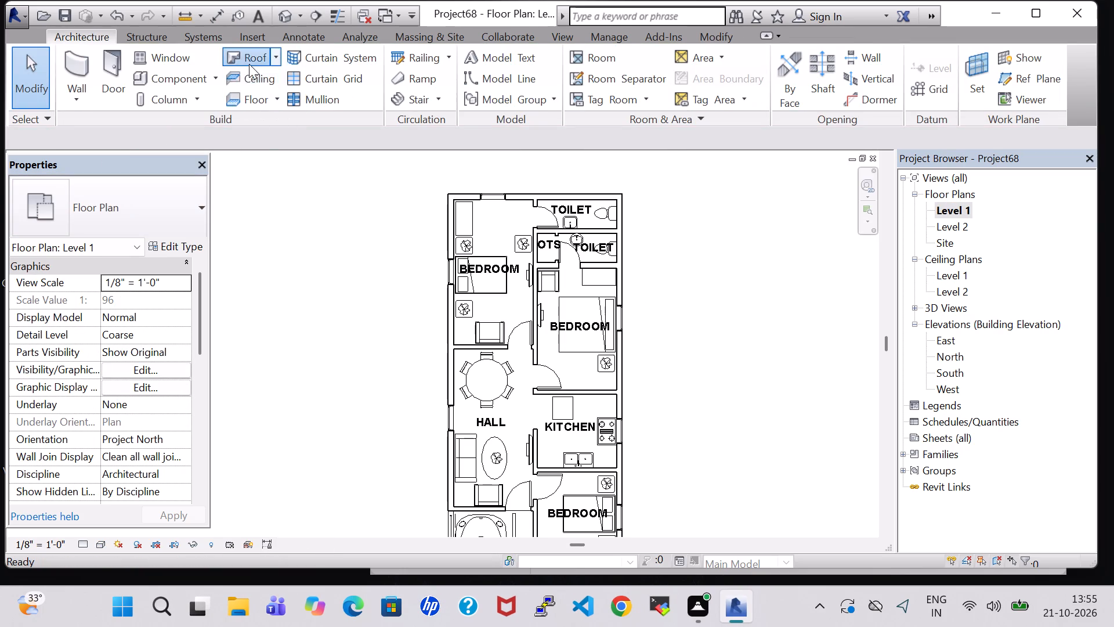
click(550, 330)
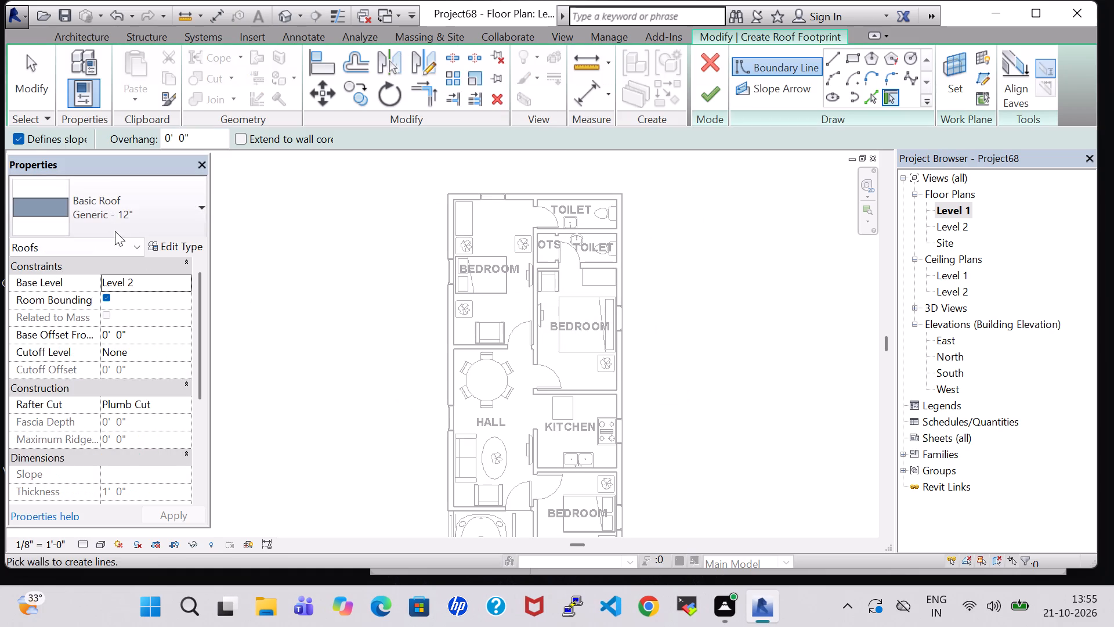
click(23, 135)
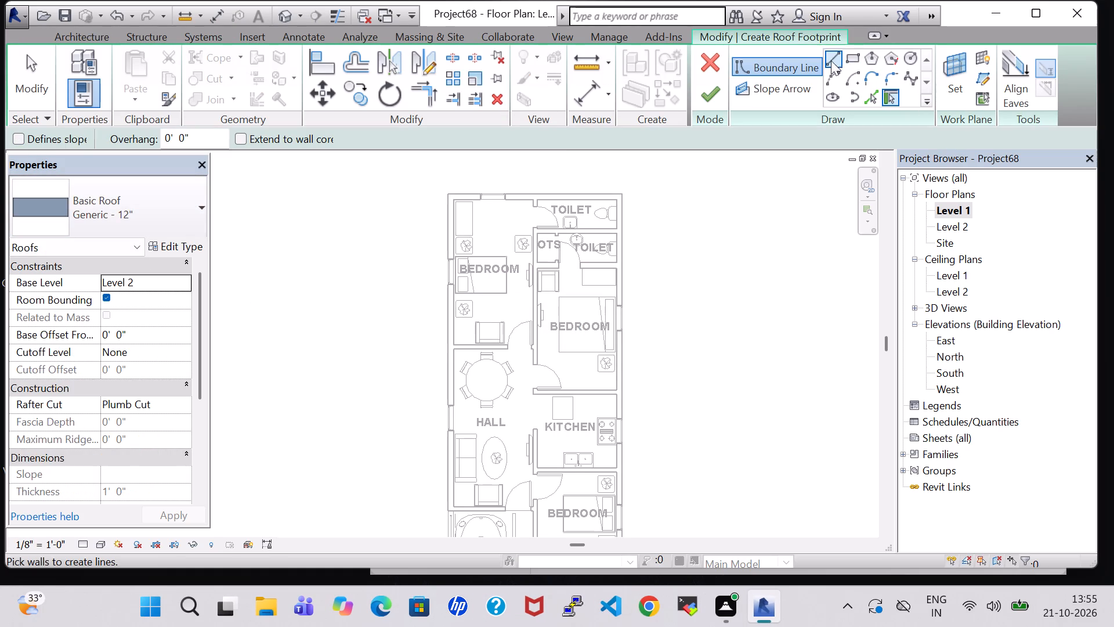
click(826, 60)
scroll(559, 158, up, 5)
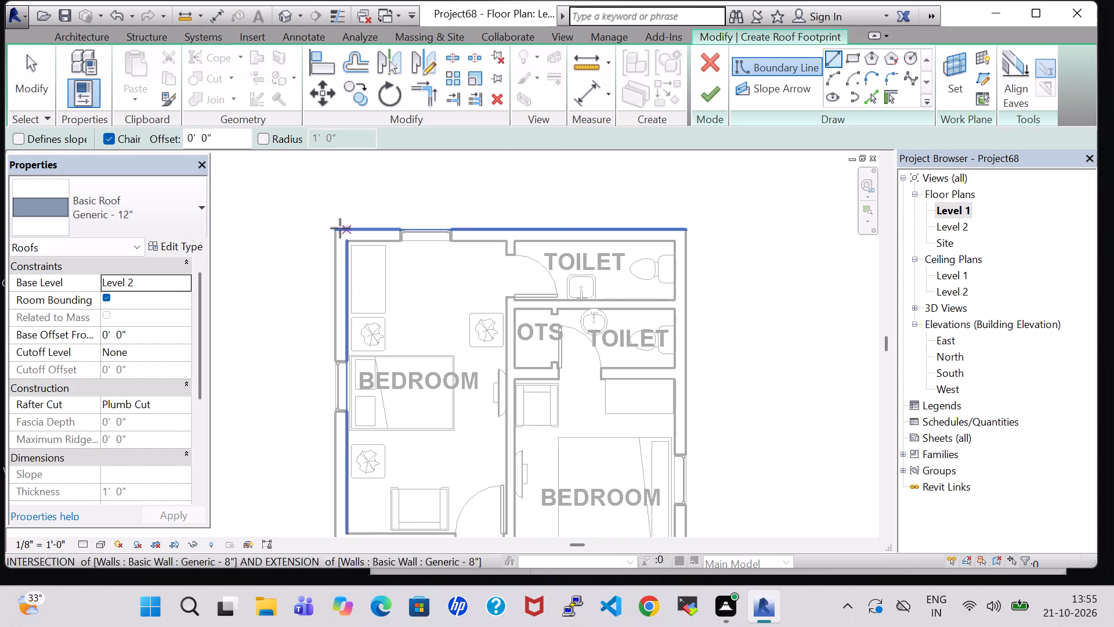
click(337, 230)
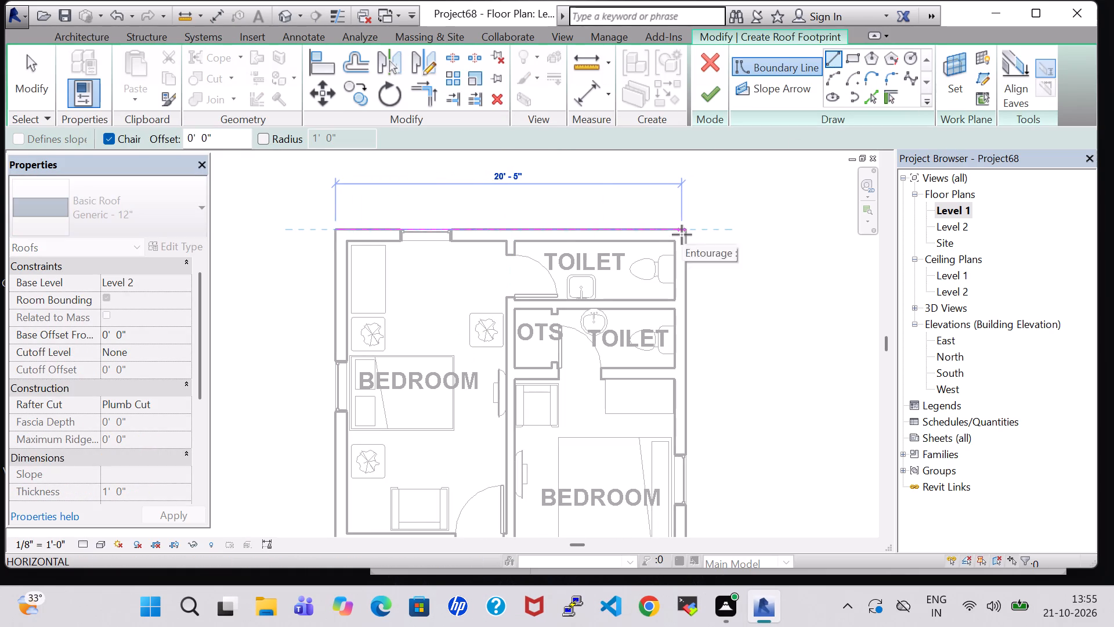
click(685, 232)
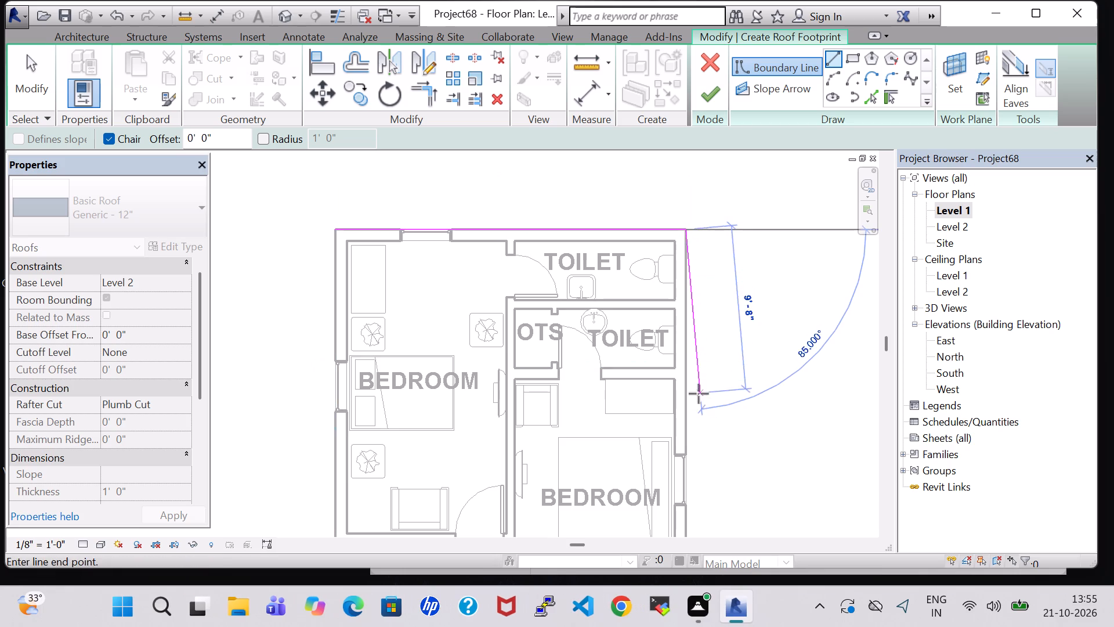
Continue the roof boundary along the outer east wall and around the southern toilet, with a 4'-9" south edge and an 8'-1" west edge.
middle_drag(683, 451, 682, 219)
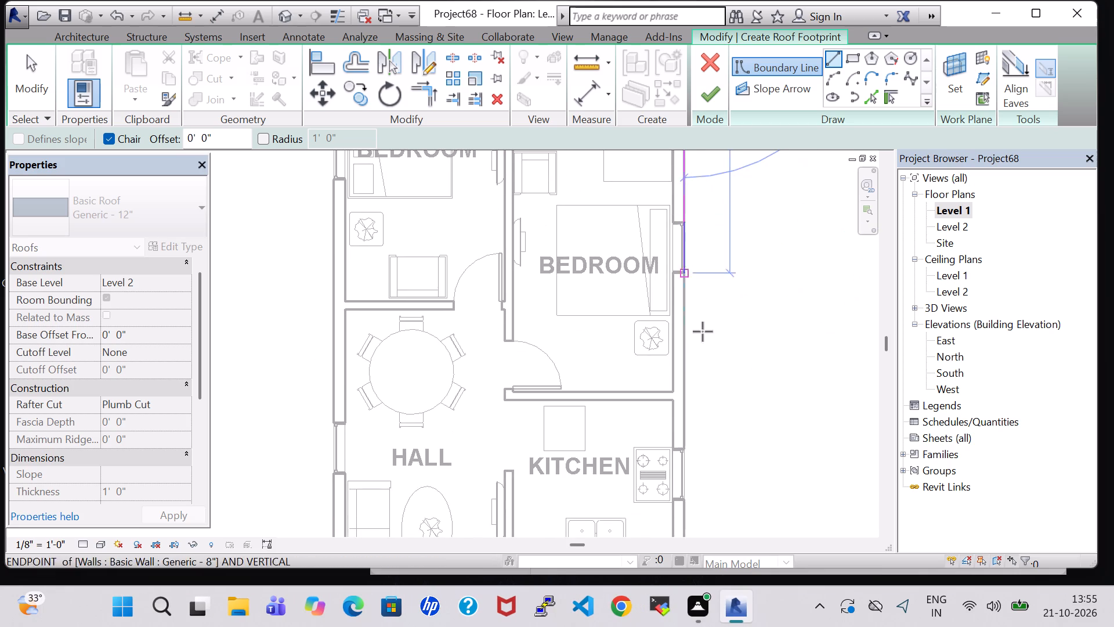
middle_drag(693, 435, 683, 168)
scroll(683, 168, up, 1)
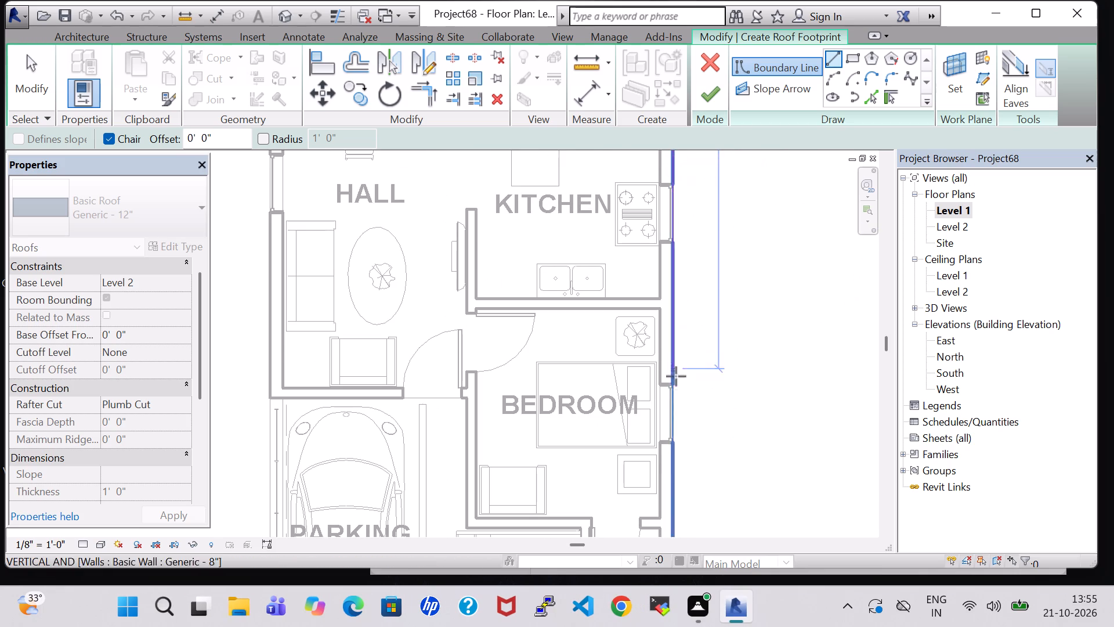
middle_drag(665, 466, 687, 226)
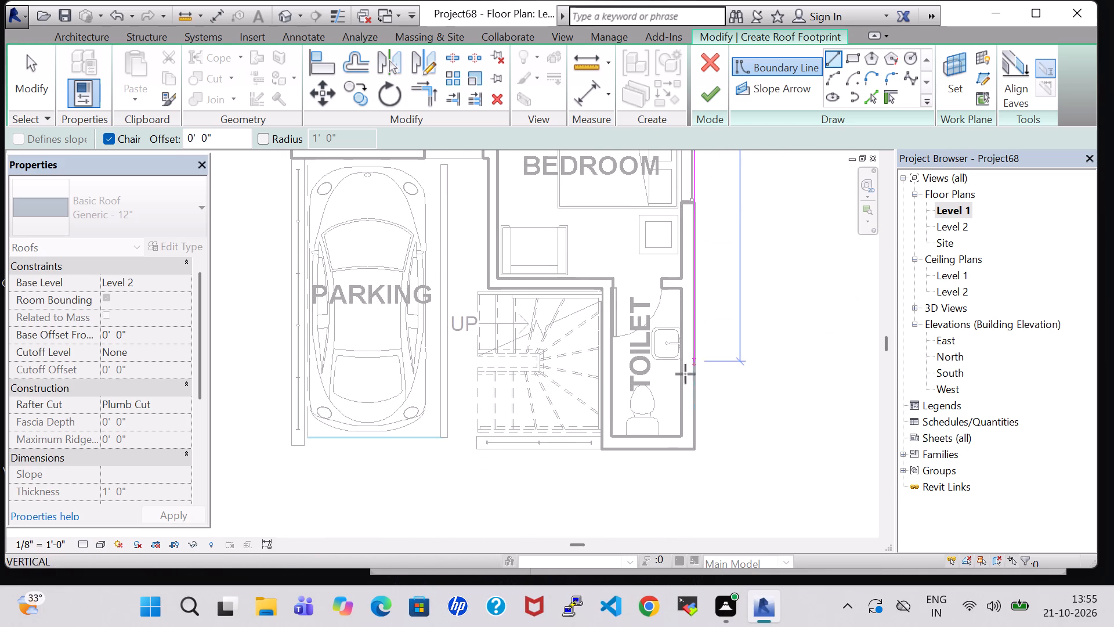
click(695, 446)
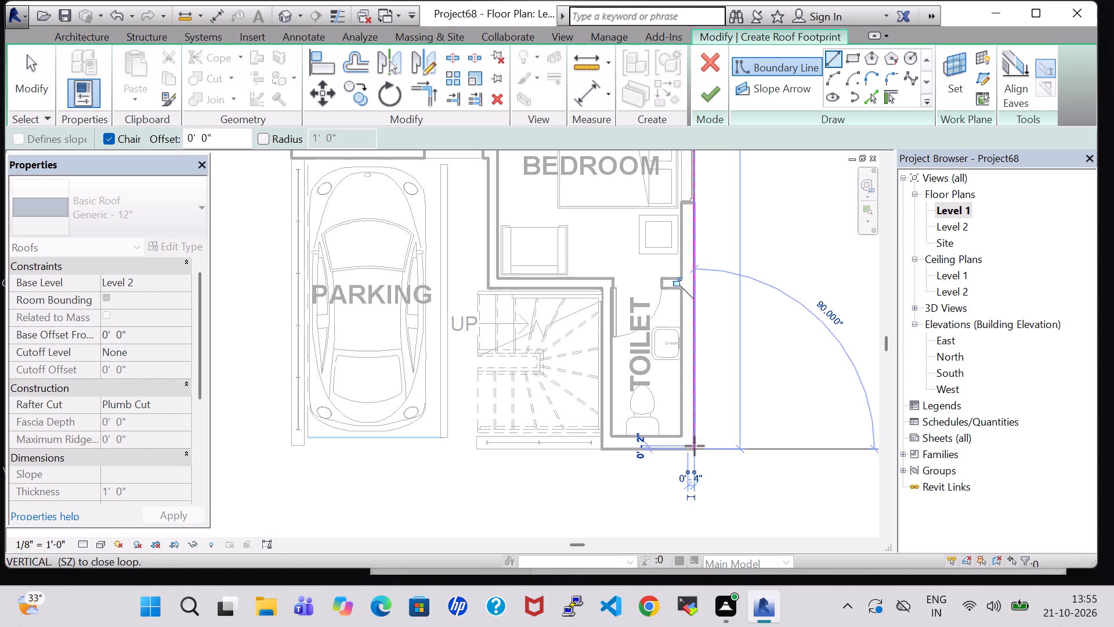
click(601, 448)
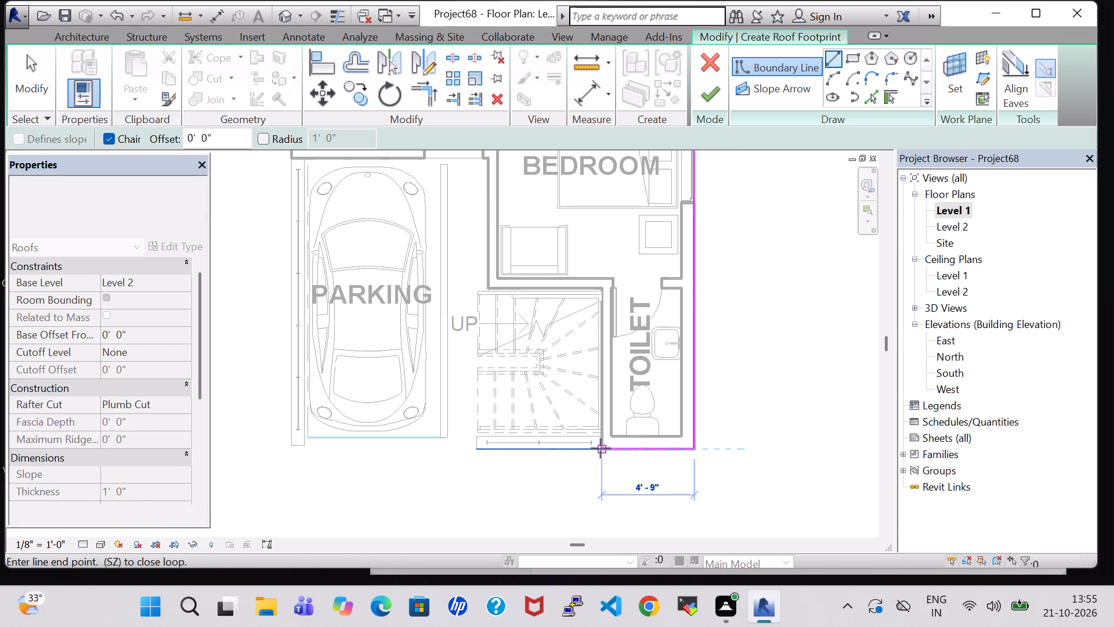
click(601, 290)
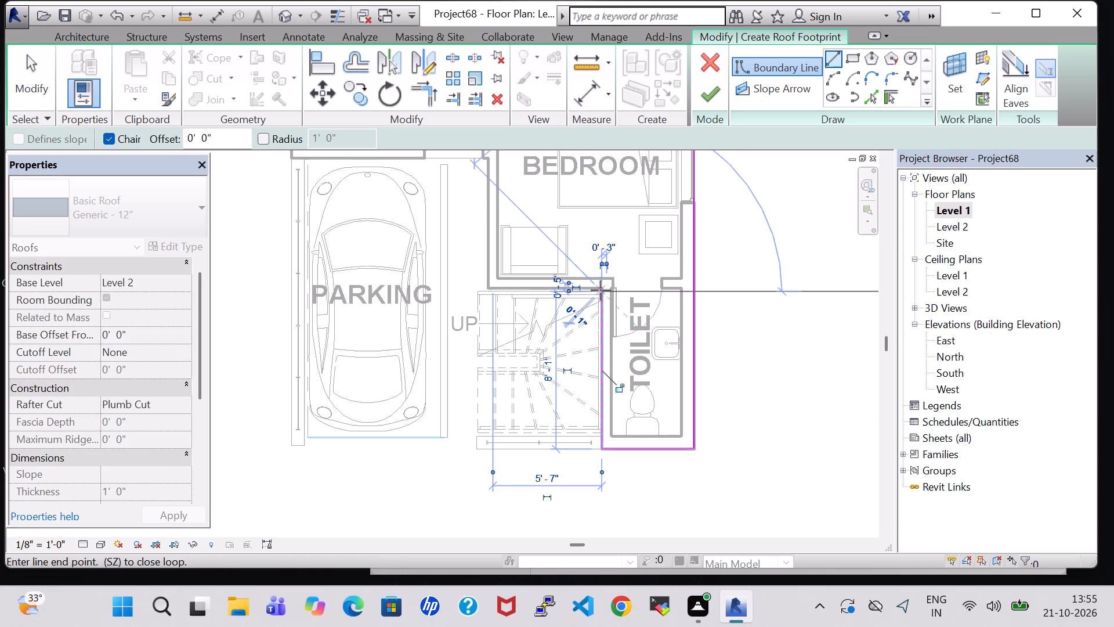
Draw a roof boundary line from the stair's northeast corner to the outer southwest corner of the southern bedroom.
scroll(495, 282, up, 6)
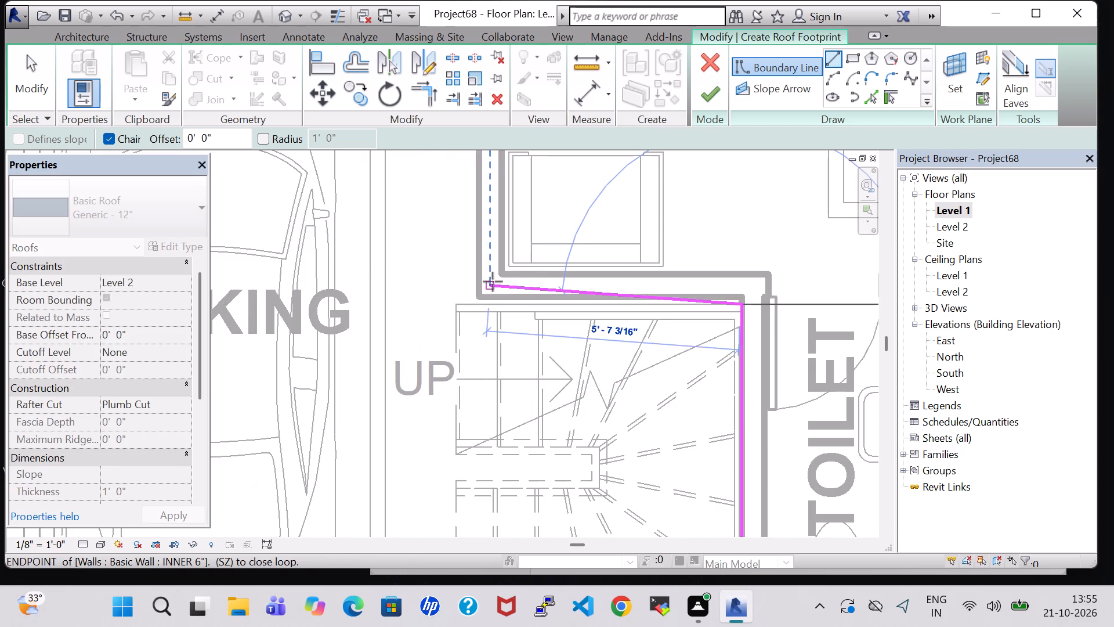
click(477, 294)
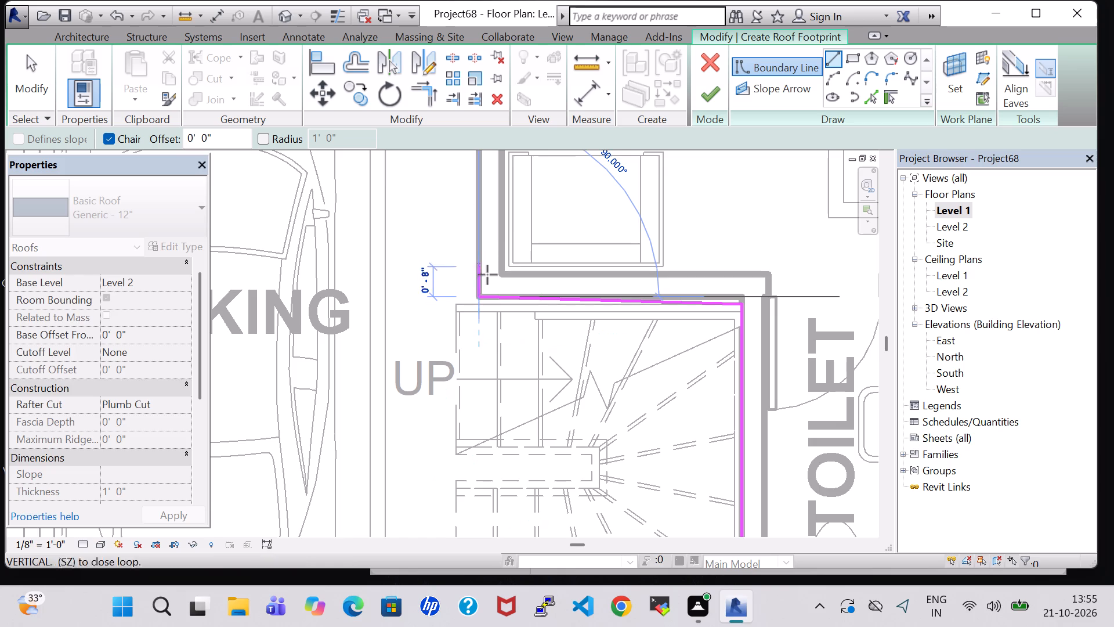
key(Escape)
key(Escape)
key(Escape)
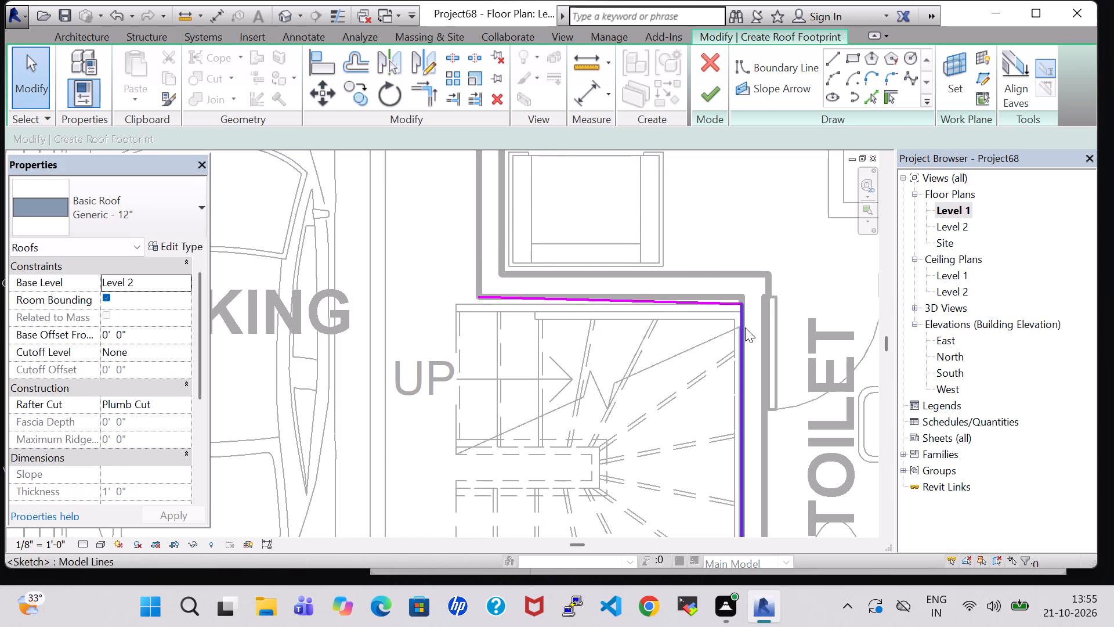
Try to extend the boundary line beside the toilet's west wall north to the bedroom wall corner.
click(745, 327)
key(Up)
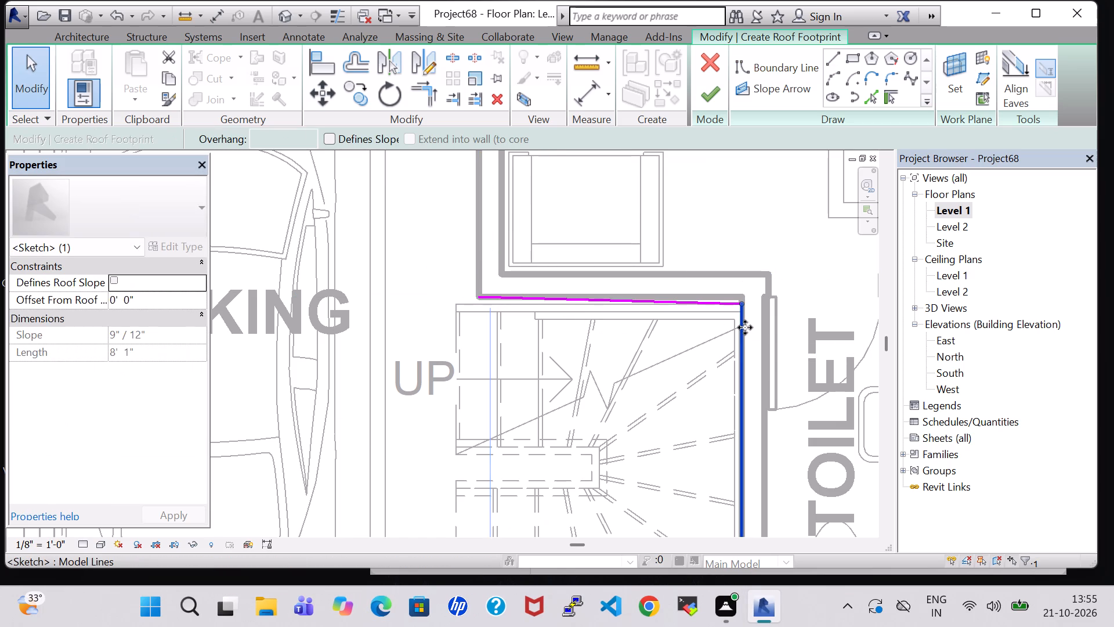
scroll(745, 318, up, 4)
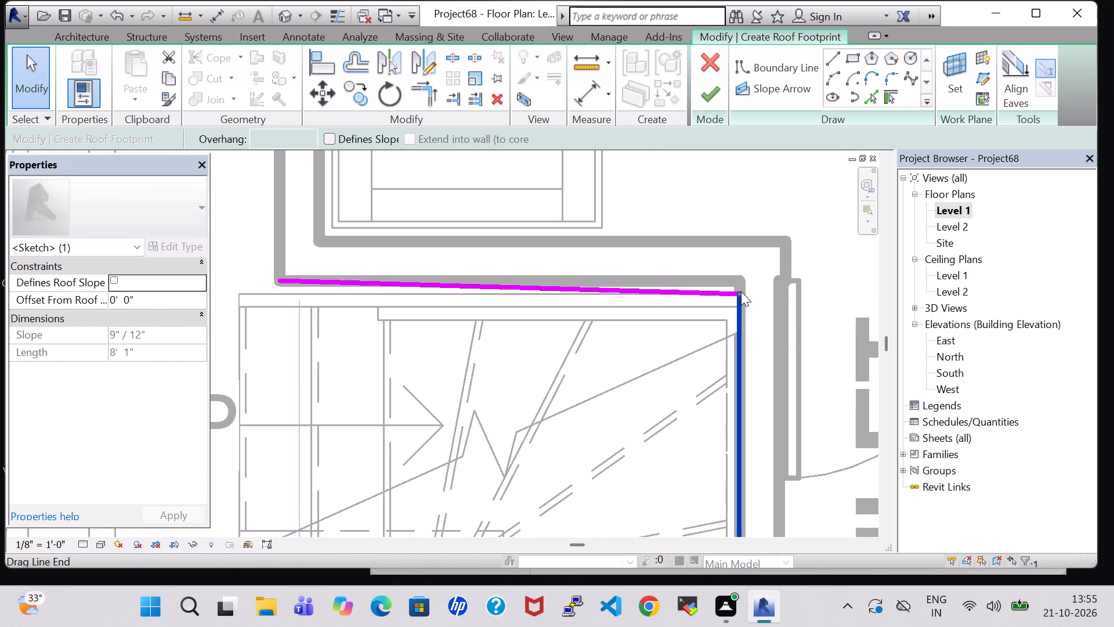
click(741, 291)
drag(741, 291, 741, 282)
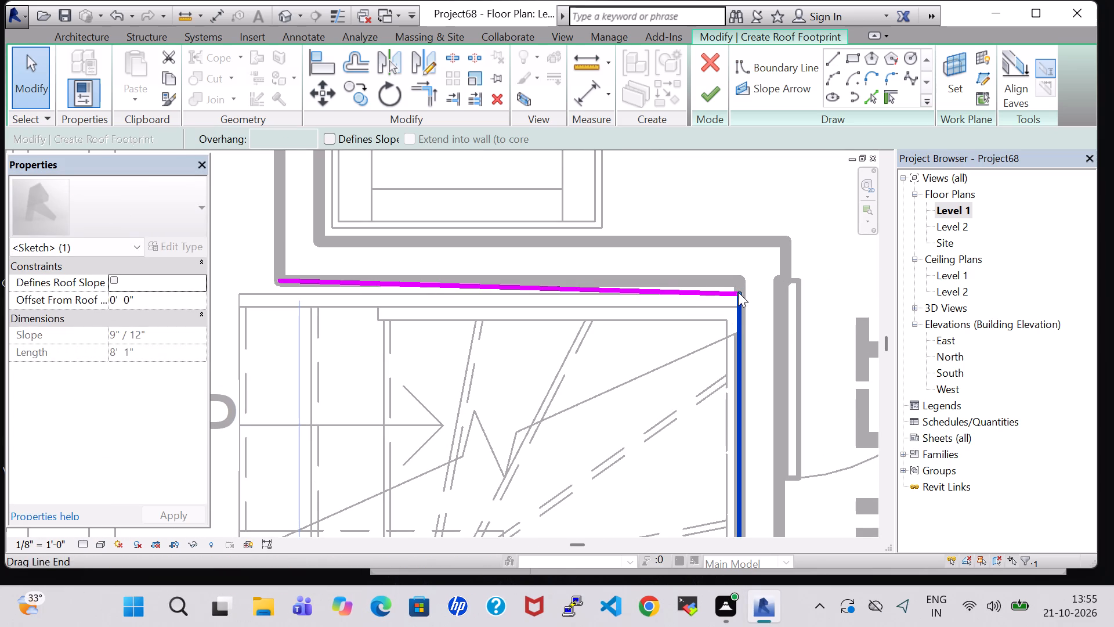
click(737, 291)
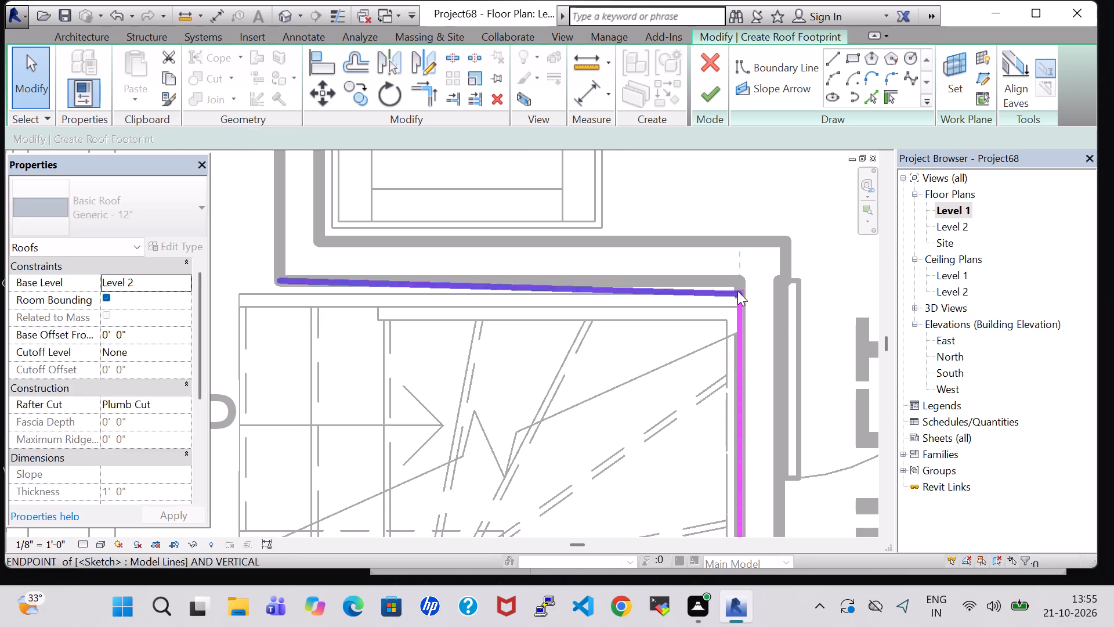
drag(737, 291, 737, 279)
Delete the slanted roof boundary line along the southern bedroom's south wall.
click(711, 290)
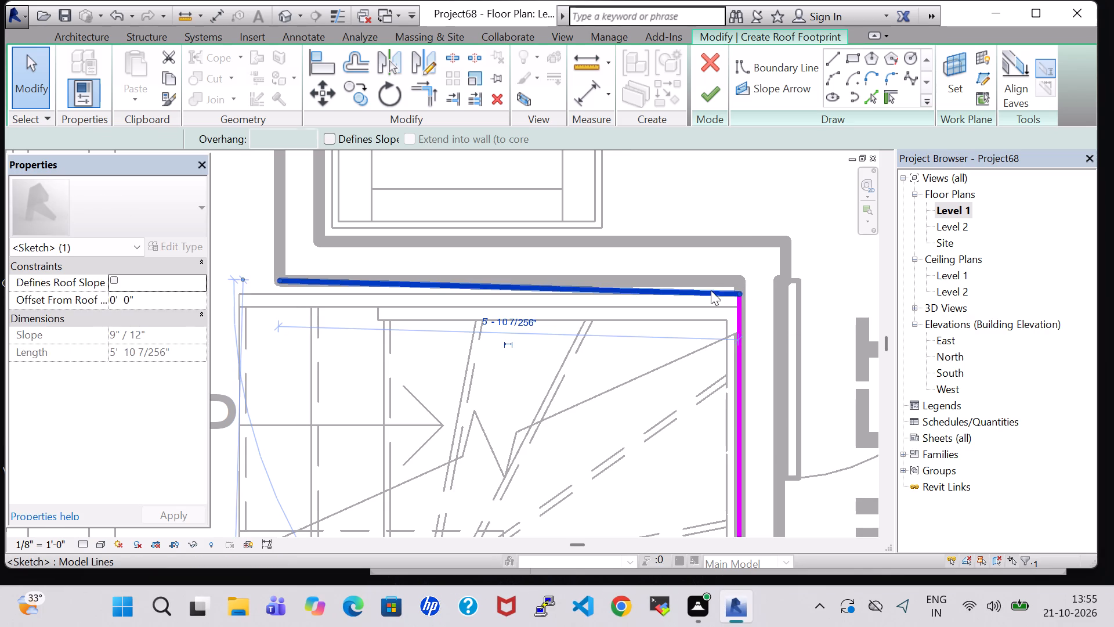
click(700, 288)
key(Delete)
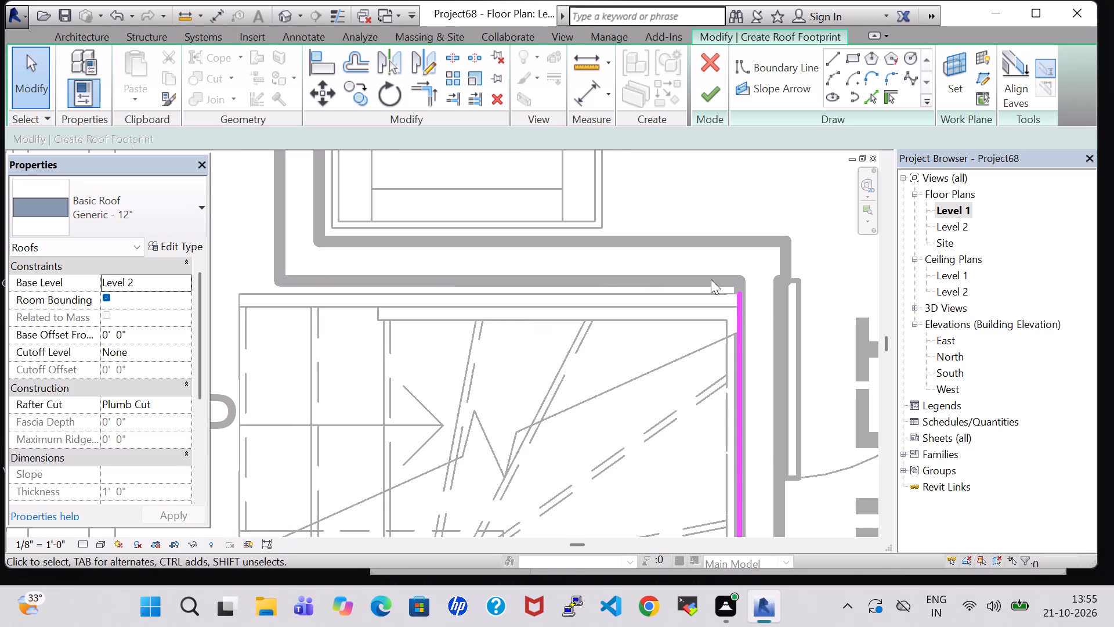
Extend the roof boundary line beside the toilet's west wall north to the bedroom wall corner, making it 8'-3" long.
click(740, 300)
drag(740, 293, 740, 290)
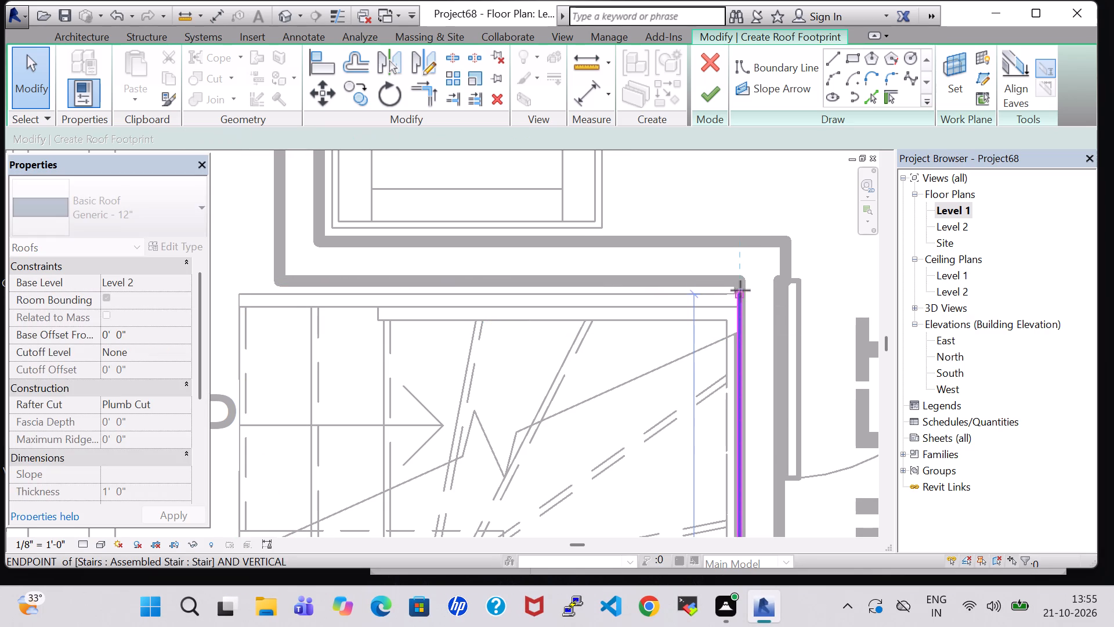
drag(740, 290, 740, 285)
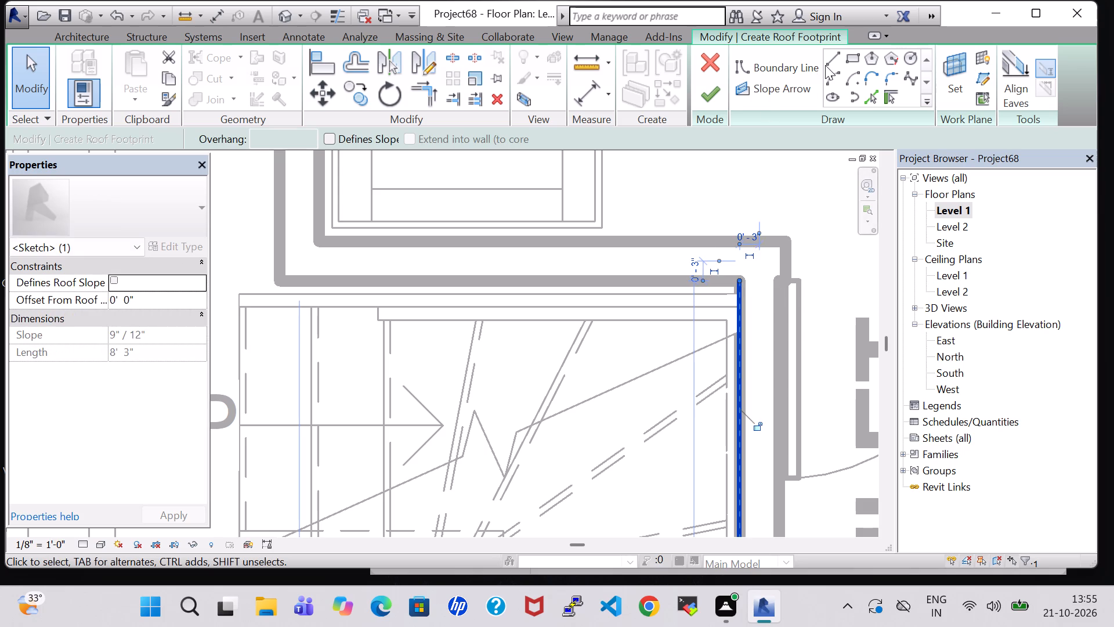
Continue the roof boundary along the southern bedroom's south and west walls and the parking's north wall to the outer west wall.
click(826, 64)
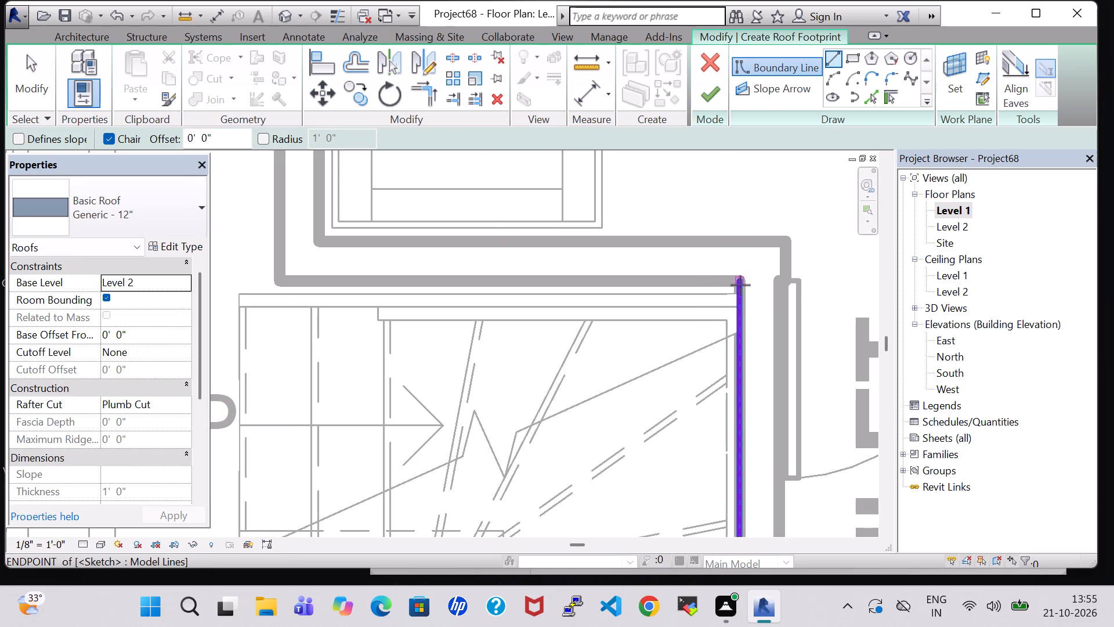
click(740, 285)
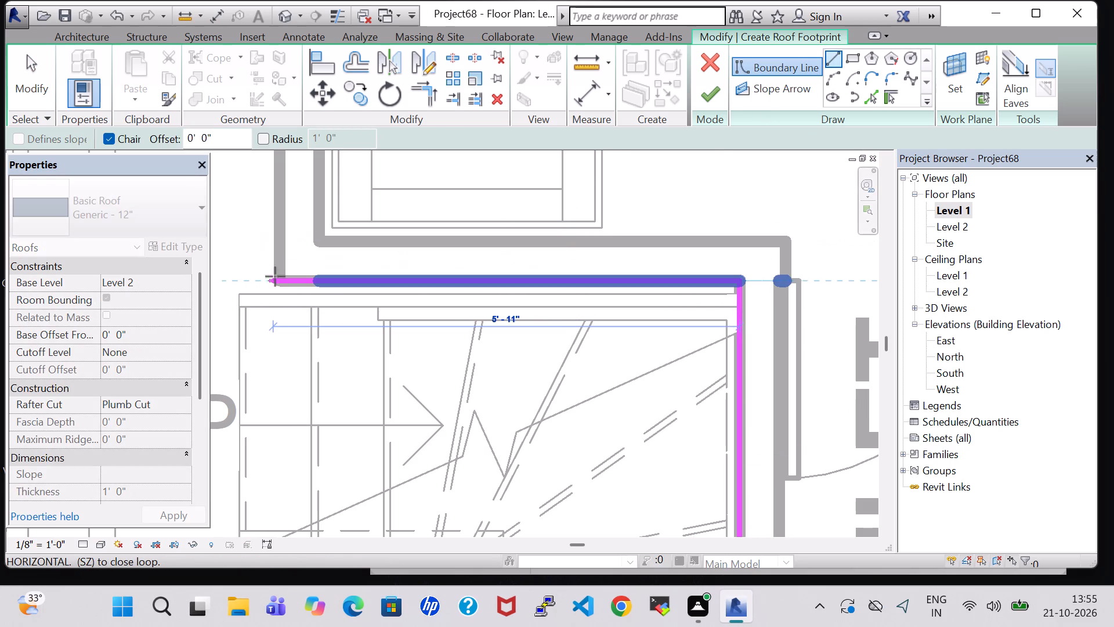
click(282, 279)
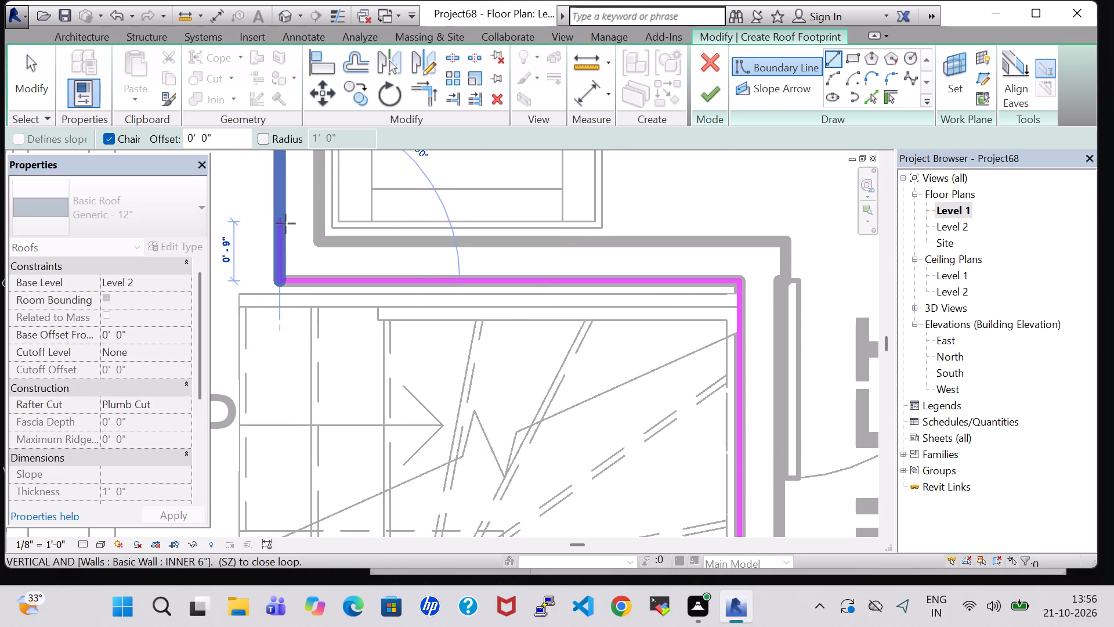
scroll(285, 224, down, 6)
middle_drag(285, 217, 382, 451)
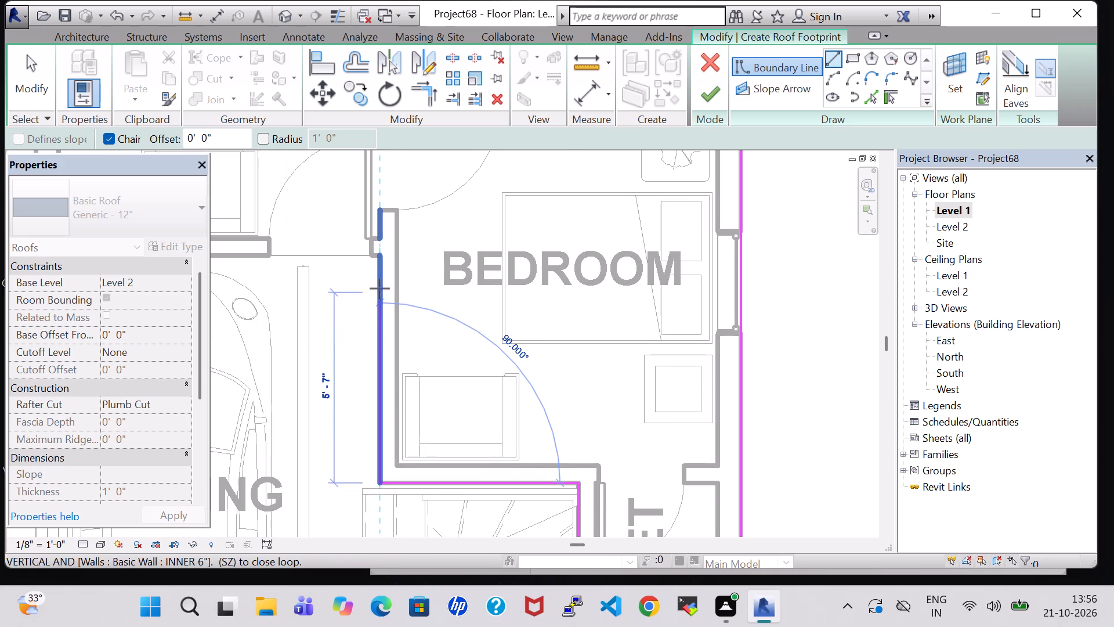
click(378, 257)
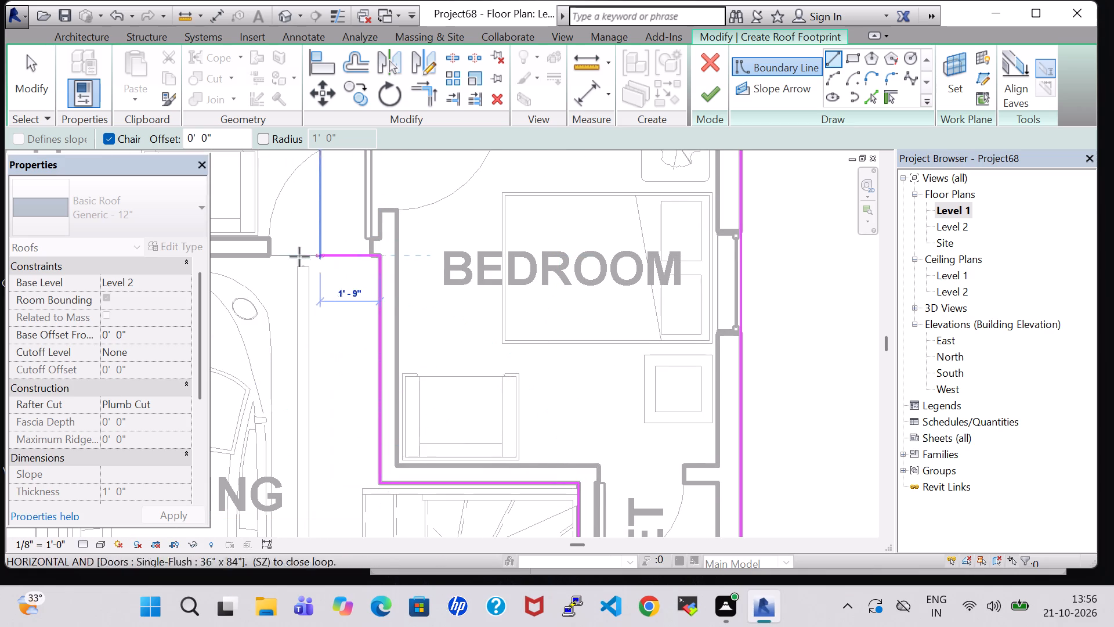
middle_drag(264, 255, 707, 282)
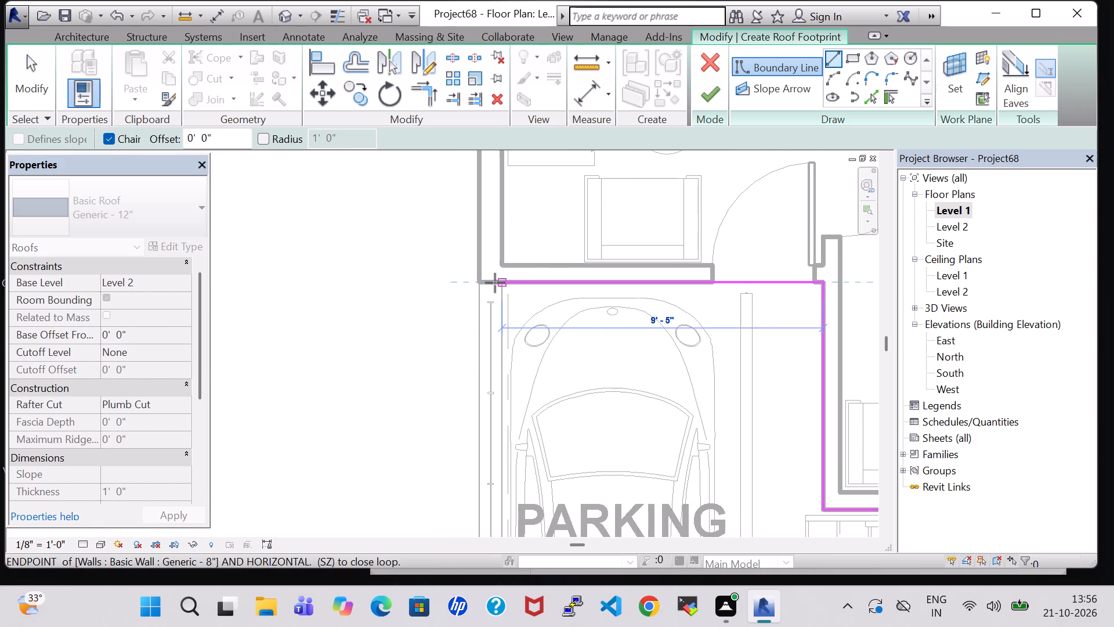
click(479, 283)
Close the roof boundary along the outer west wall up to the northwest corner and finish the roof.
middle_drag(474, 195, 461, 426)
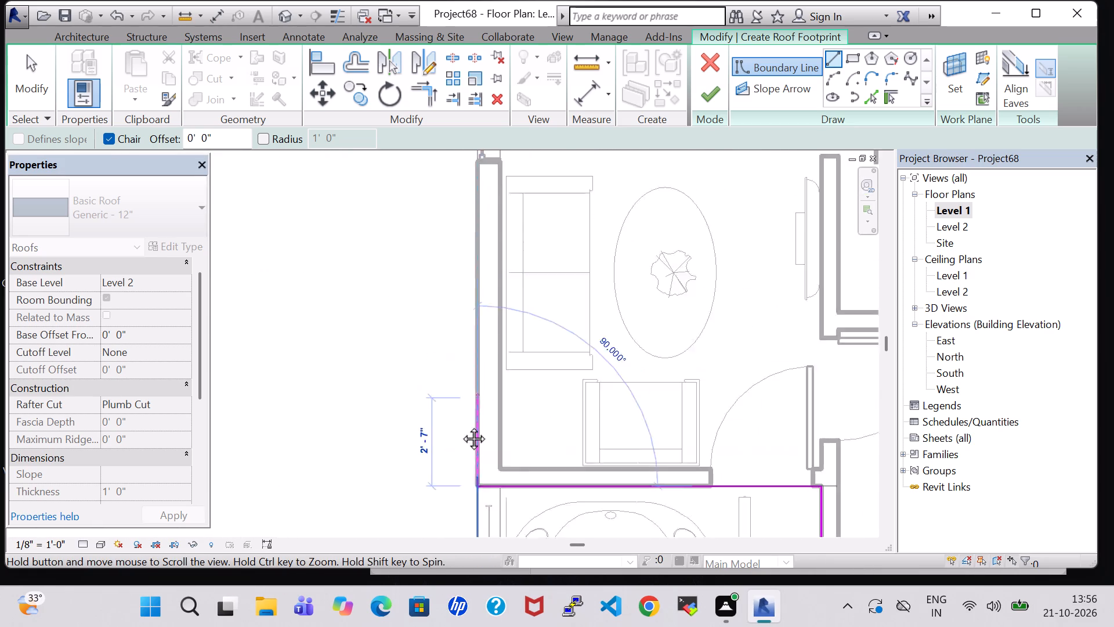
middle_drag(461, 426, 460, 427)
scroll(460, 427, up, 1)
middle_drag(468, 208, 444, 455)
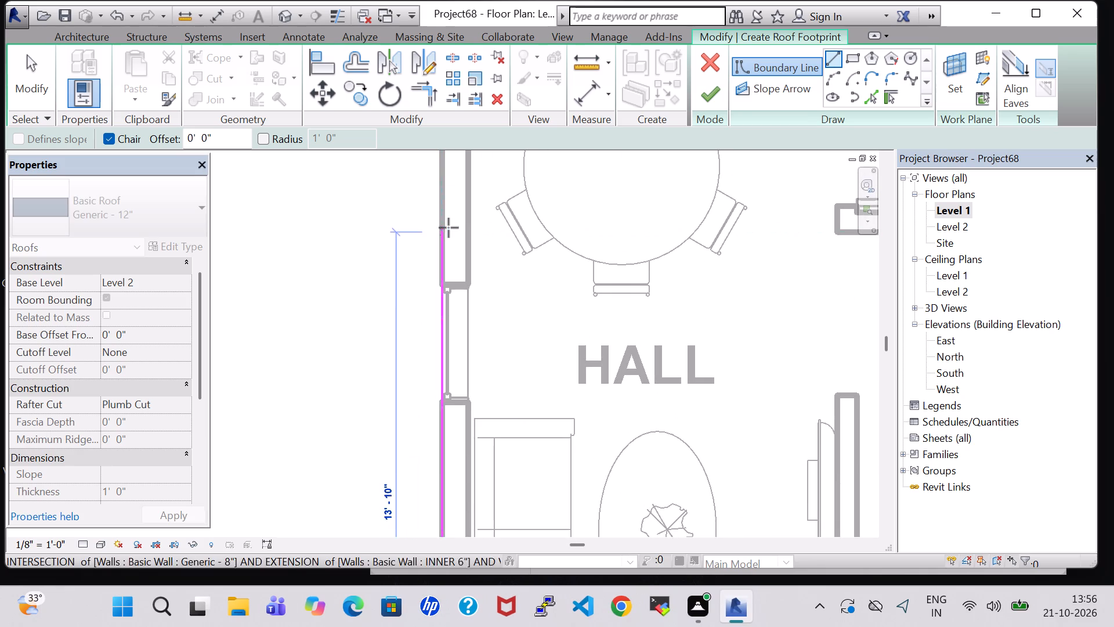
middle_drag(449, 226, 438, 475)
scroll(438, 475, up, 1)
middle_drag(428, 260, 404, 560)
middle_drag(413, 243, 415, 586)
scroll(413, 243, up, 1)
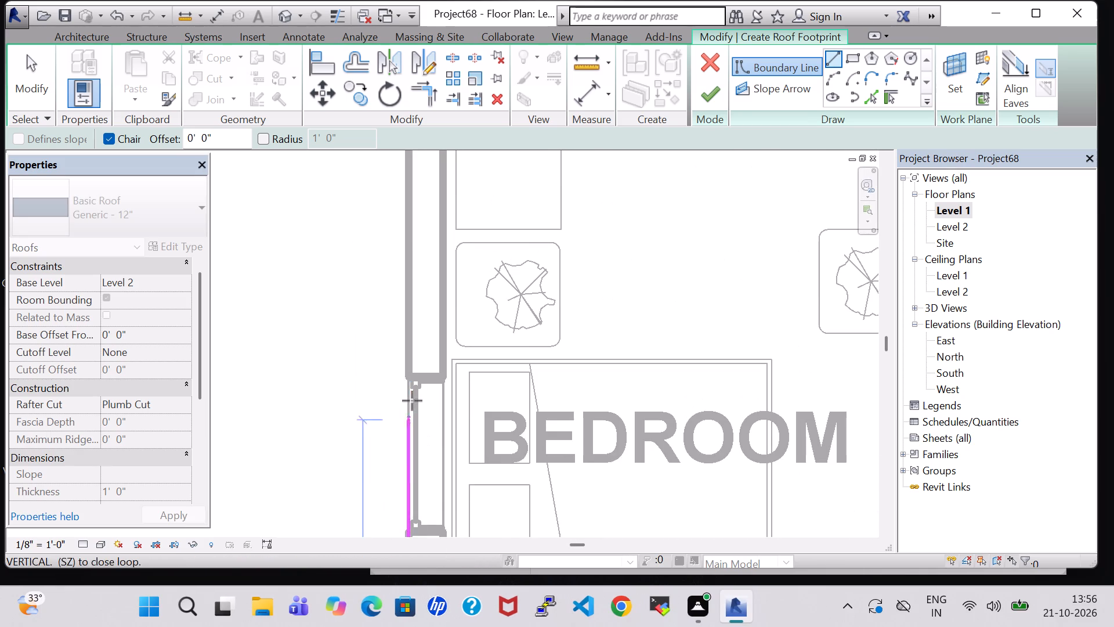
middle_drag(418, 256, 430, 594)
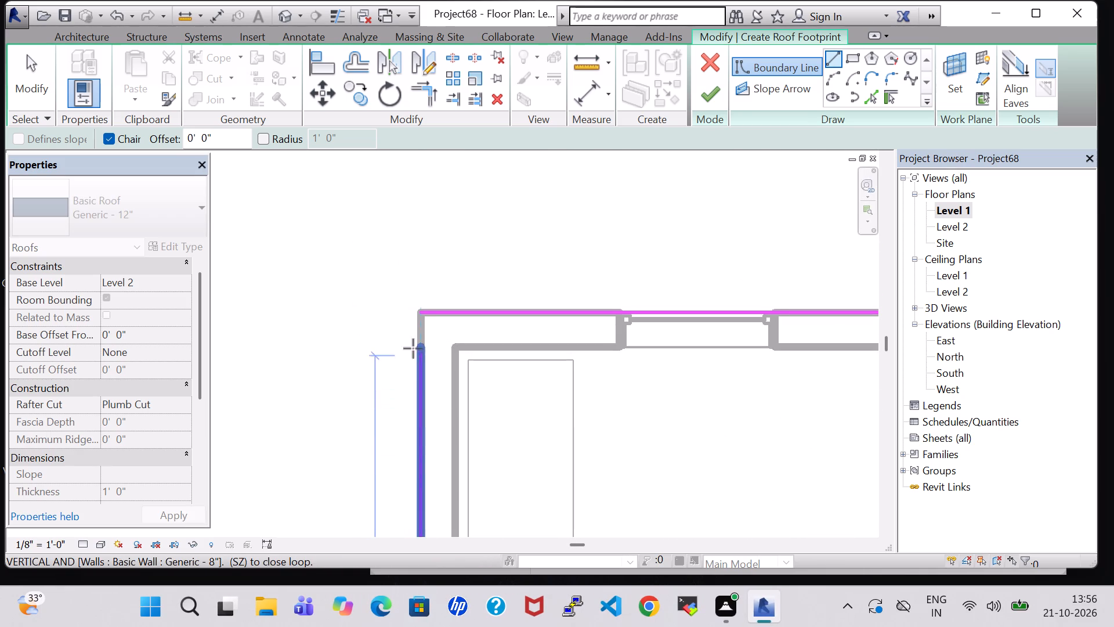
click(418, 312)
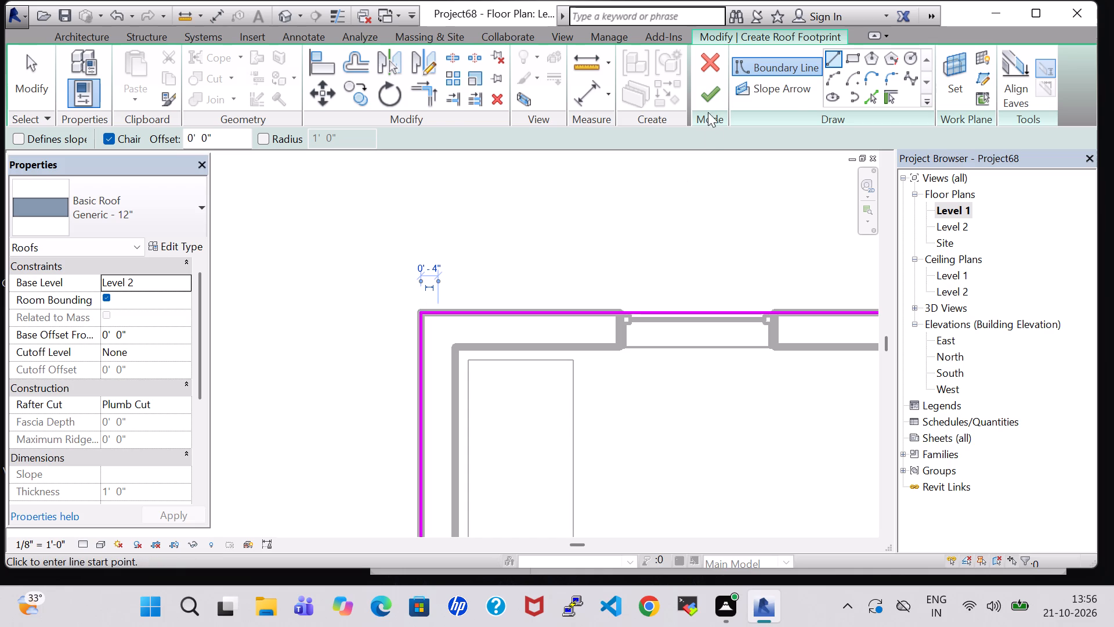
click(709, 92)
click(600, 316)
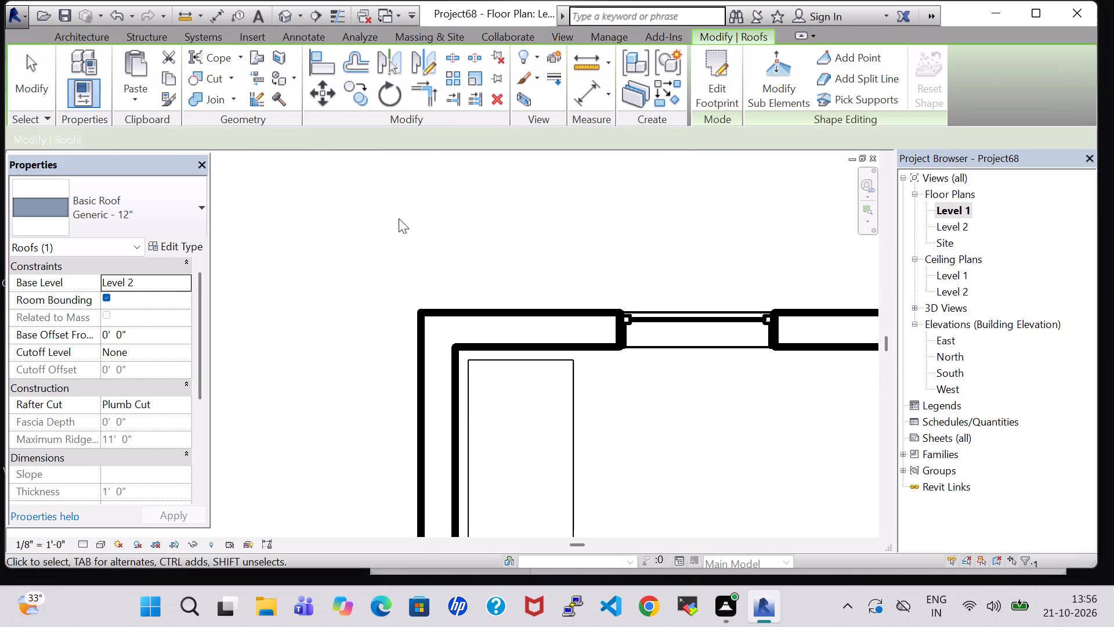
Examine the roof, stair and parking area in 3D from the front and both sides of the house.
click(284, 15)
click(827, 244)
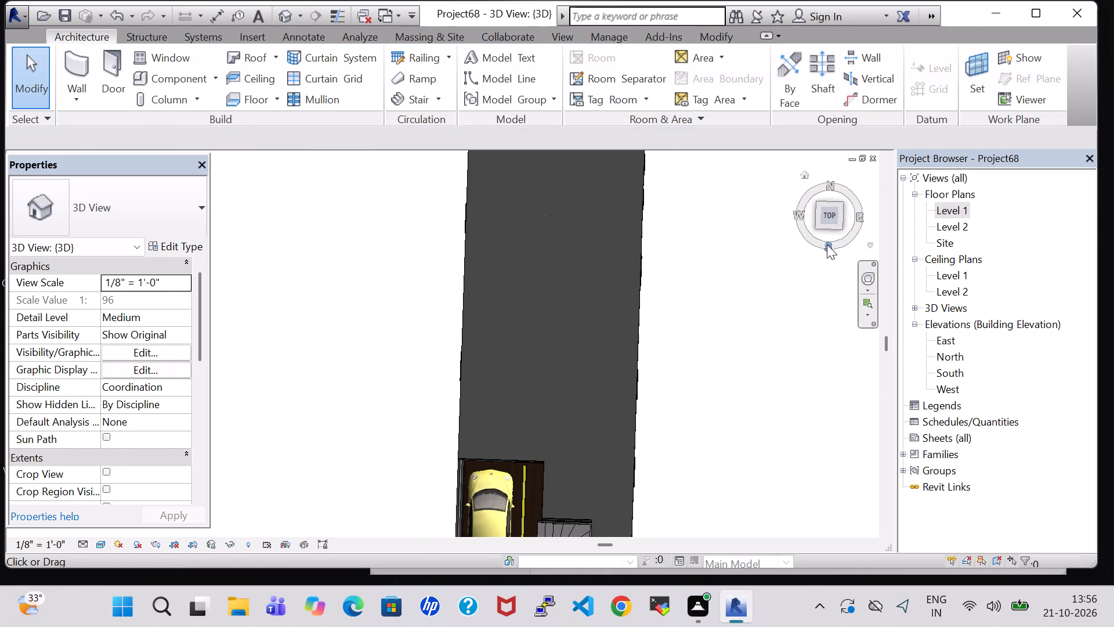
scroll(592, 417, up, 7)
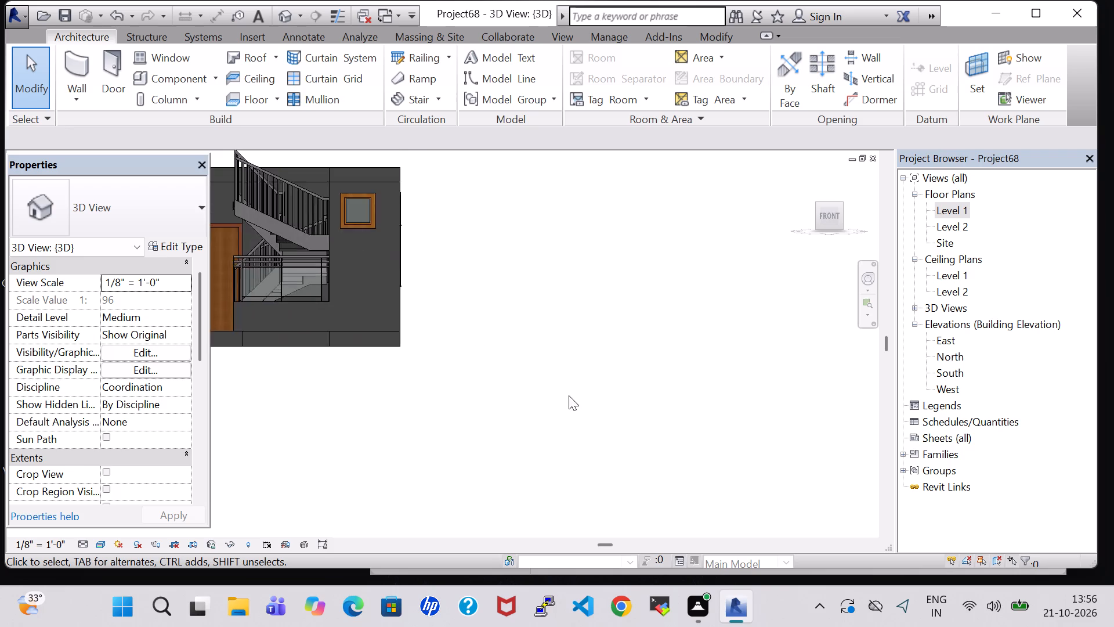
middle_drag(321, 397, 634, 449)
scroll(634, 449, up, 1)
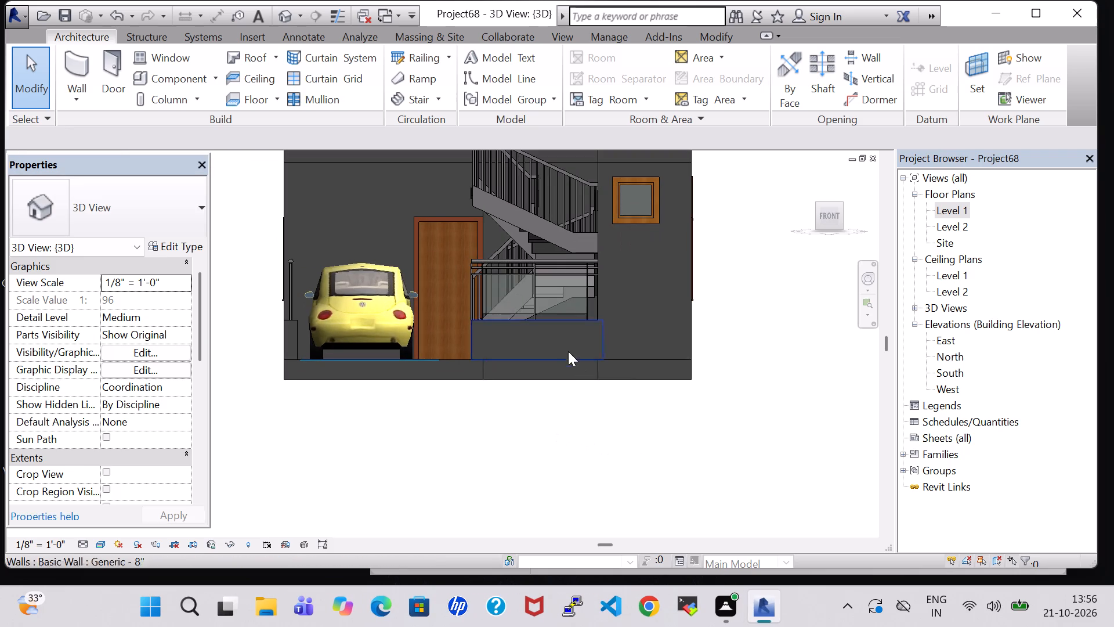
shift+middle_drag(514, 405, 506, 445)
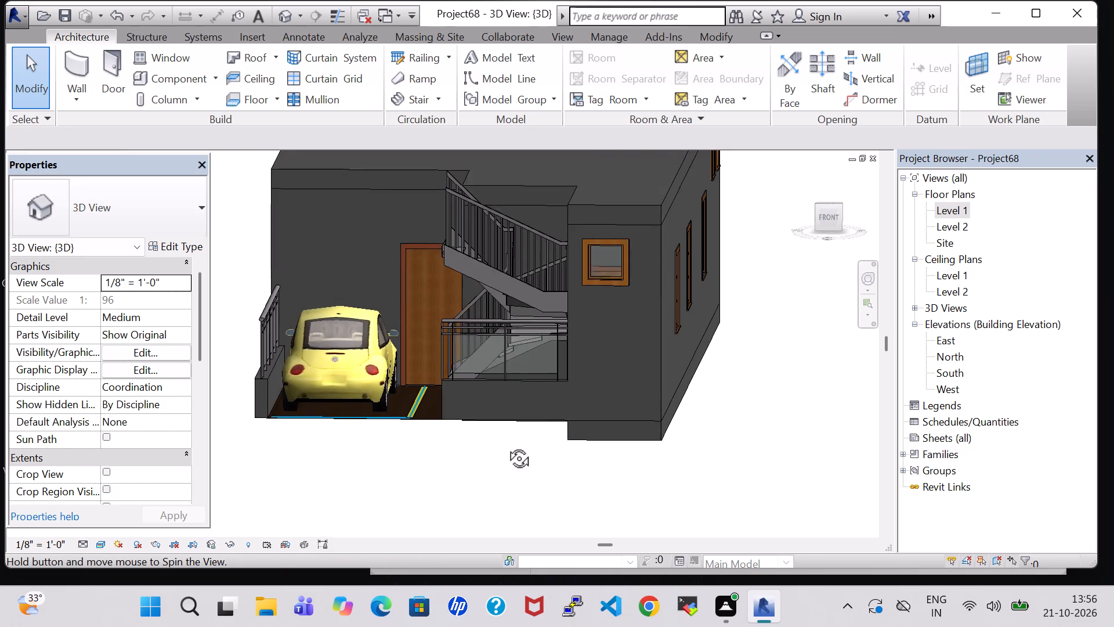
shift+middle_drag(506, 445, 631, 466)
middle_drag(674, 483, 599, 482)
scroll(665, 483, up, 1)
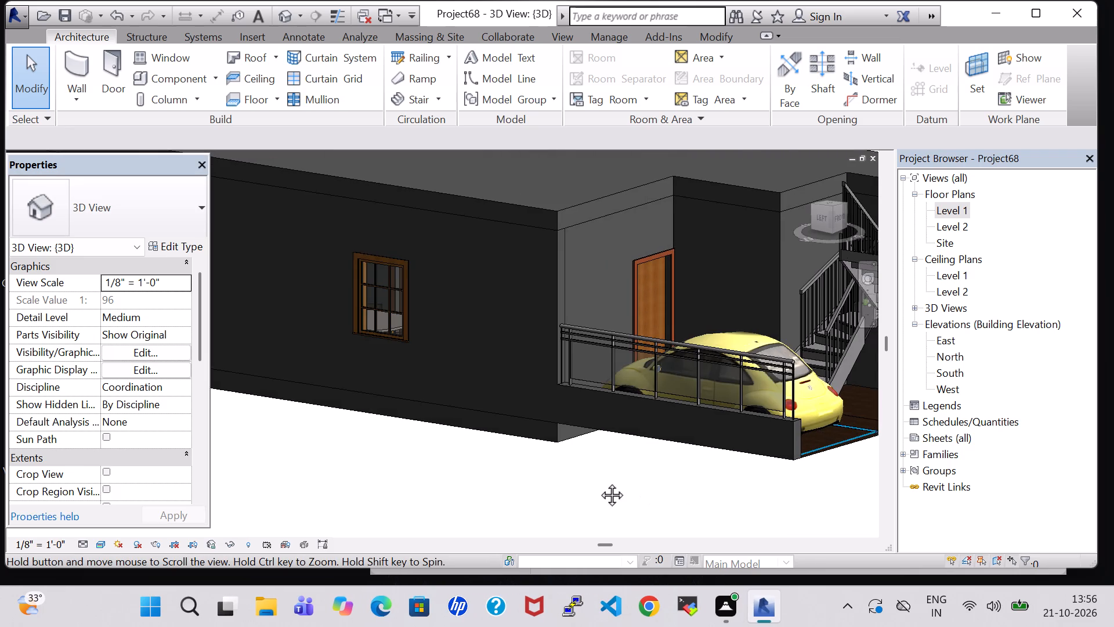
middle_drag(599, 482, 453, 464)
click(722, 366)
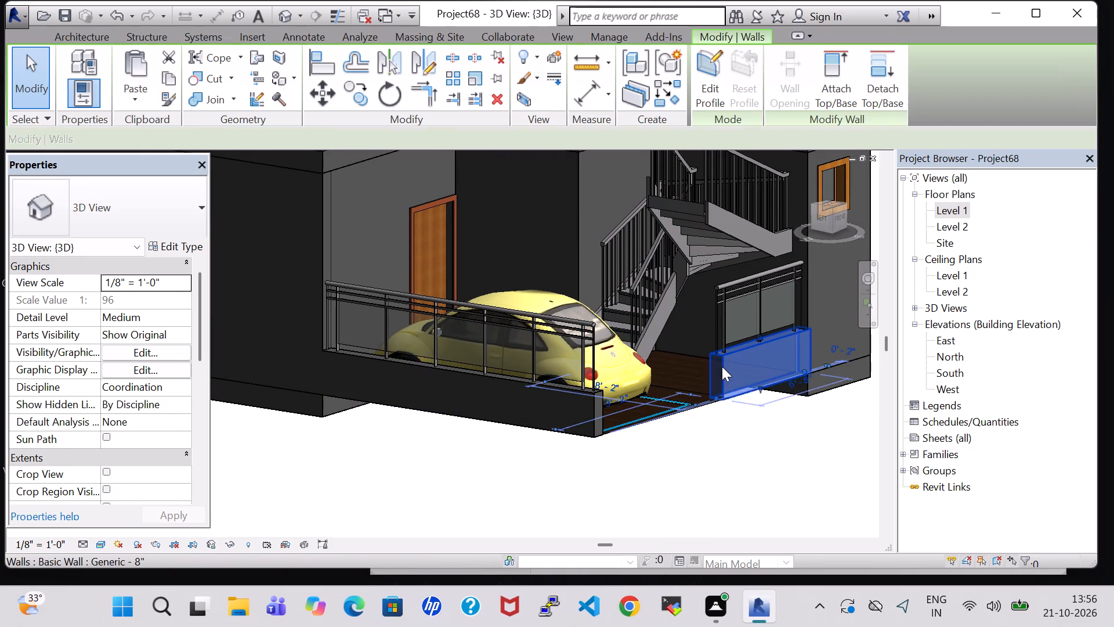
click(736, 449)
shift+middle_drag(722, 456, 699, 456)
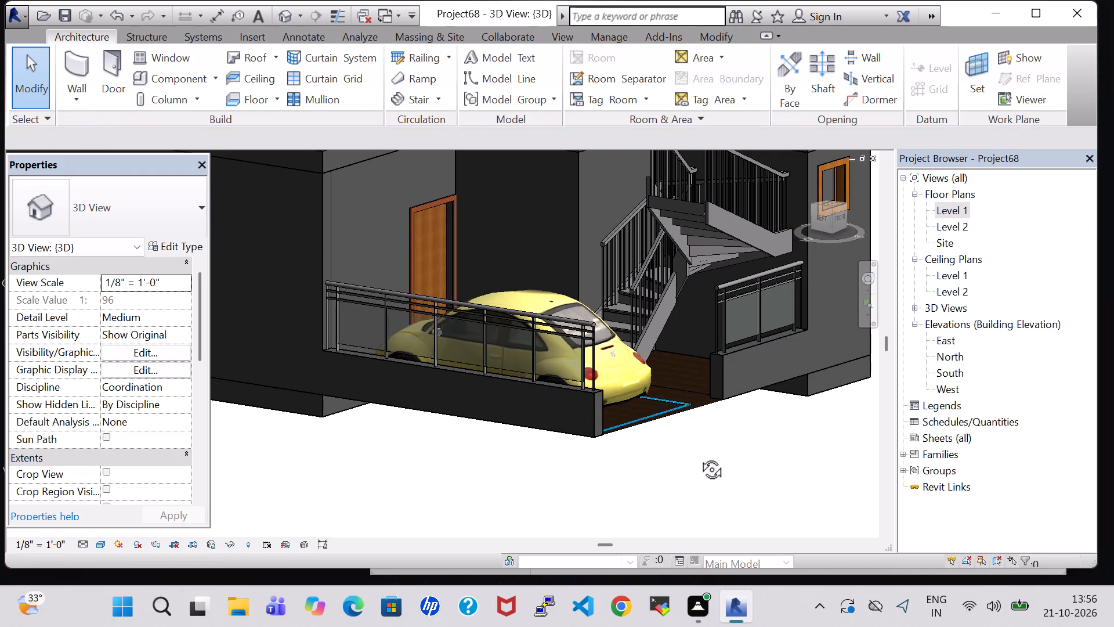
shift+middle_drag(699, 456, 581, 465)
middle_drag(544, 399, 598, 399)
scroll(544, 399, up, 1)
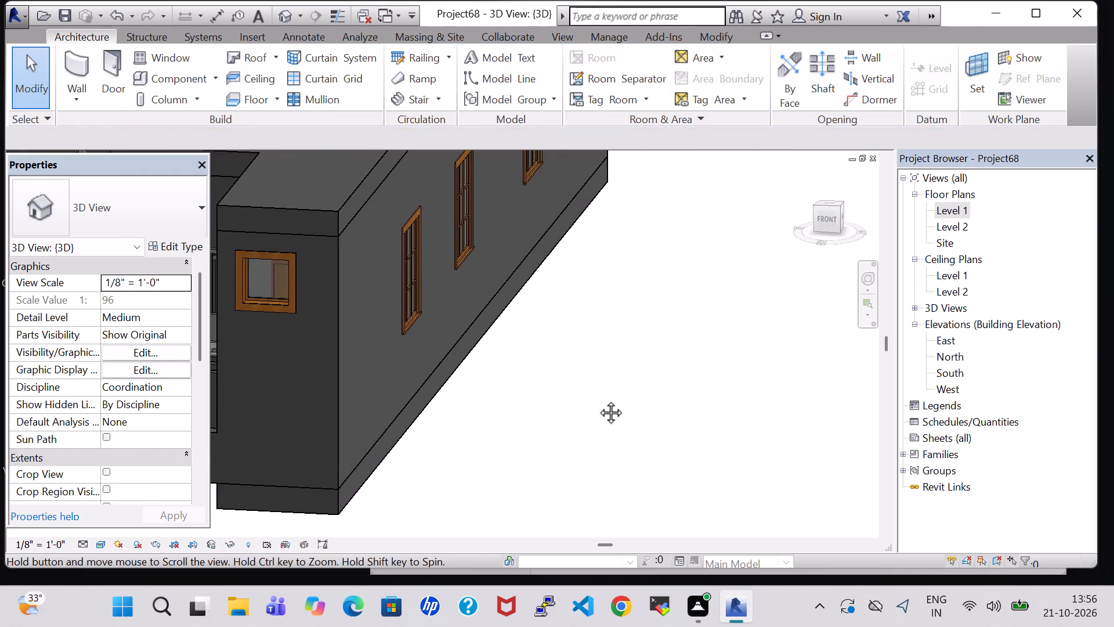
middle_drag(598, 399, 870, 402)
middle_drag(794, 415, 913, 391)
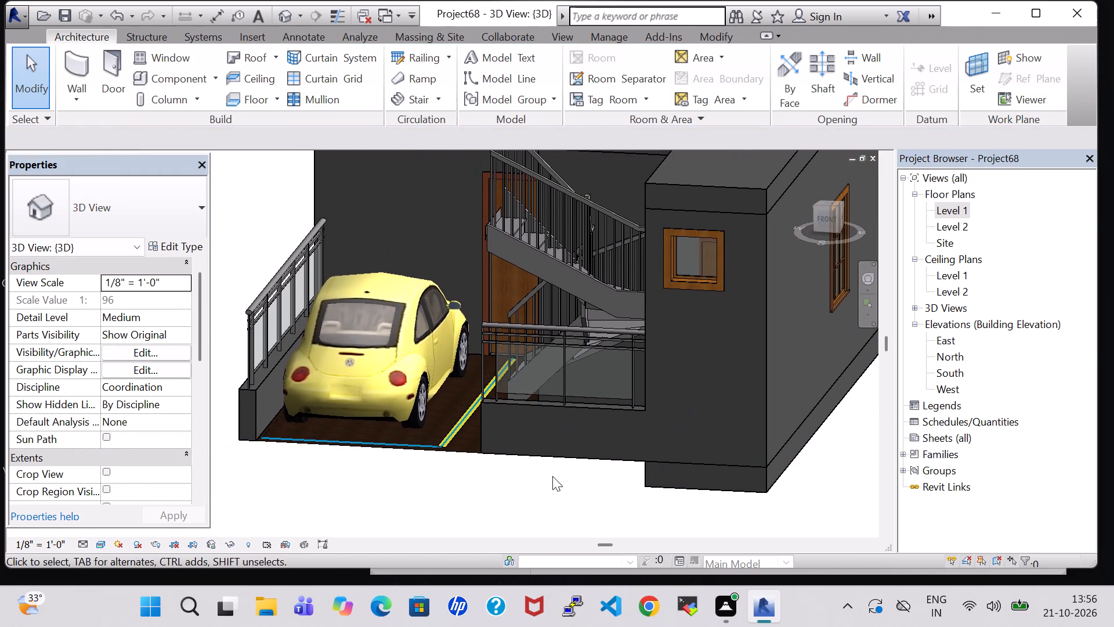
In the Level 1 floor plan, load the RPC Plant - Tropical family from the US Imperial Planting folder.
double_click(932, 208)
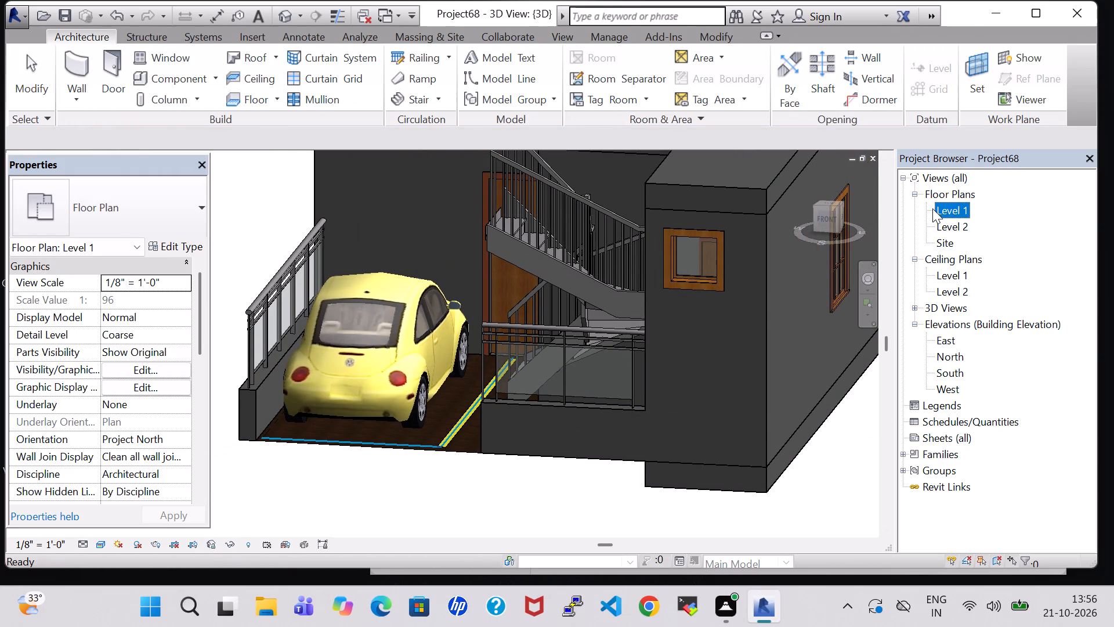
double_click(952, 210)
scroll(803, 277, down, 3)
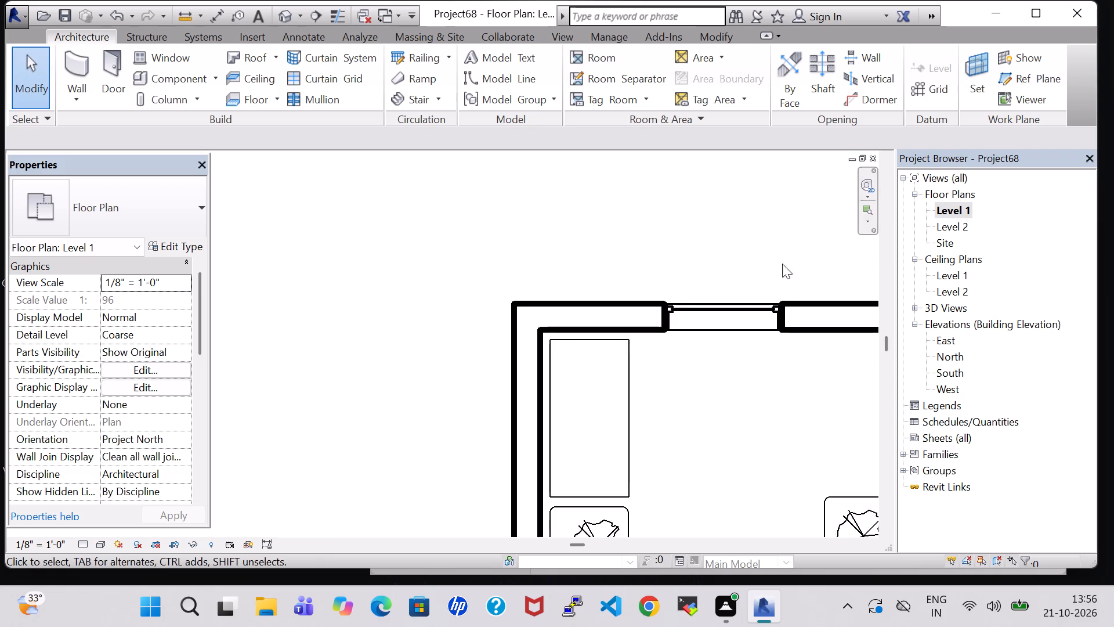
scroll(782, 264, down, 7)
middle_drag(746, 318, 555, 214)
scroll(555, 214, up, 1)
middle_drag(583, 244, 500, 129)
scroll(583, 244, up, 1)
scroll(538, 212, down, 5)
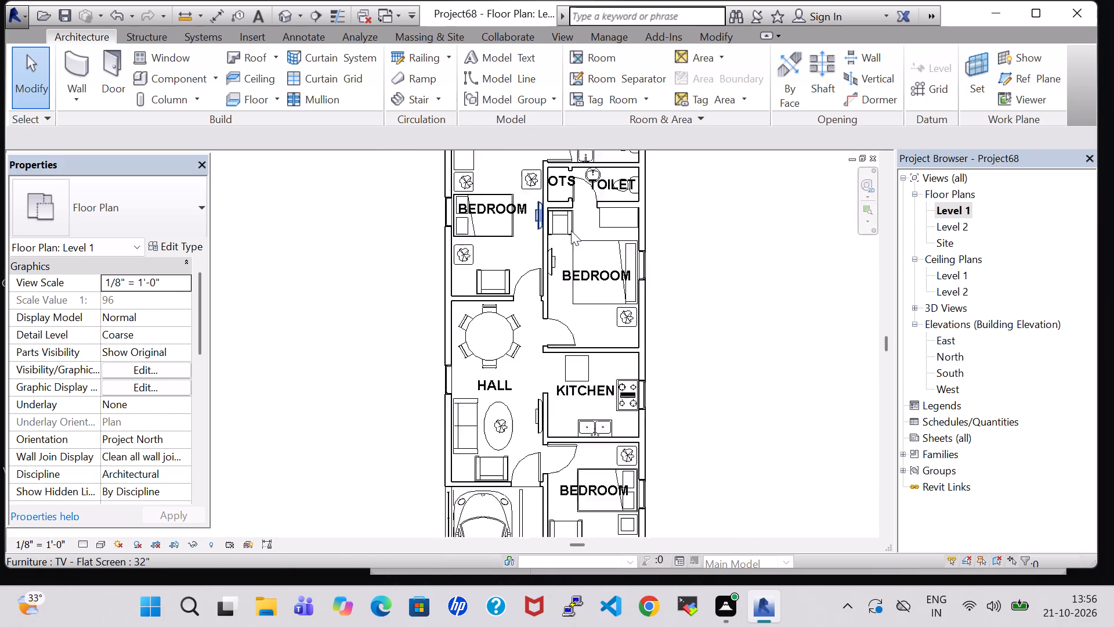
middle_drag(694, 330, 707, 164)
scroll(744, 257, up, 5)
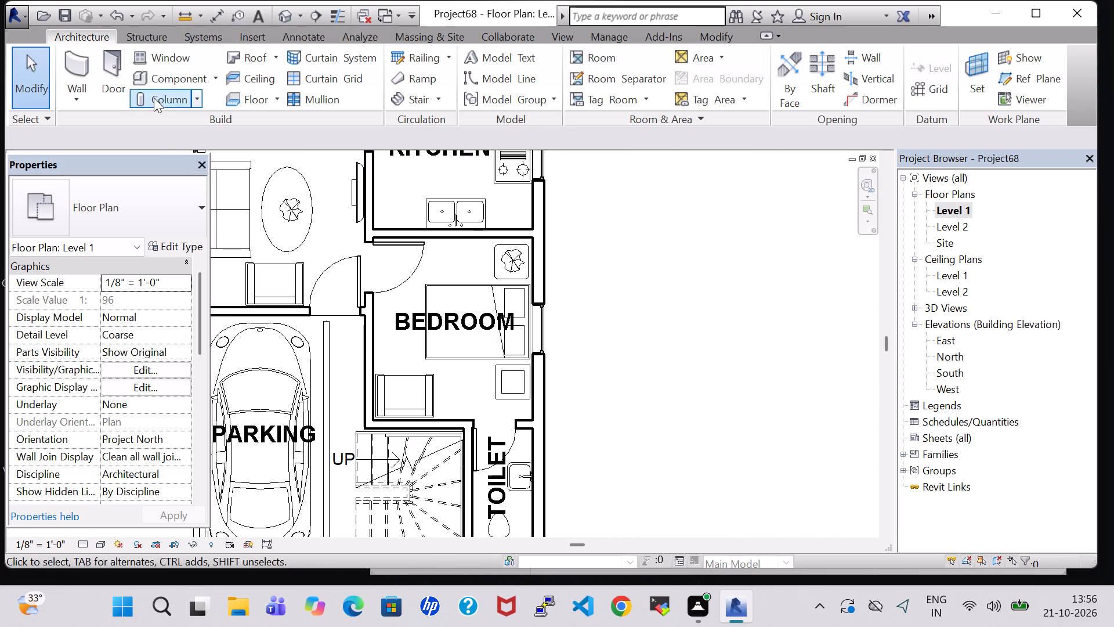
click(189, 77)
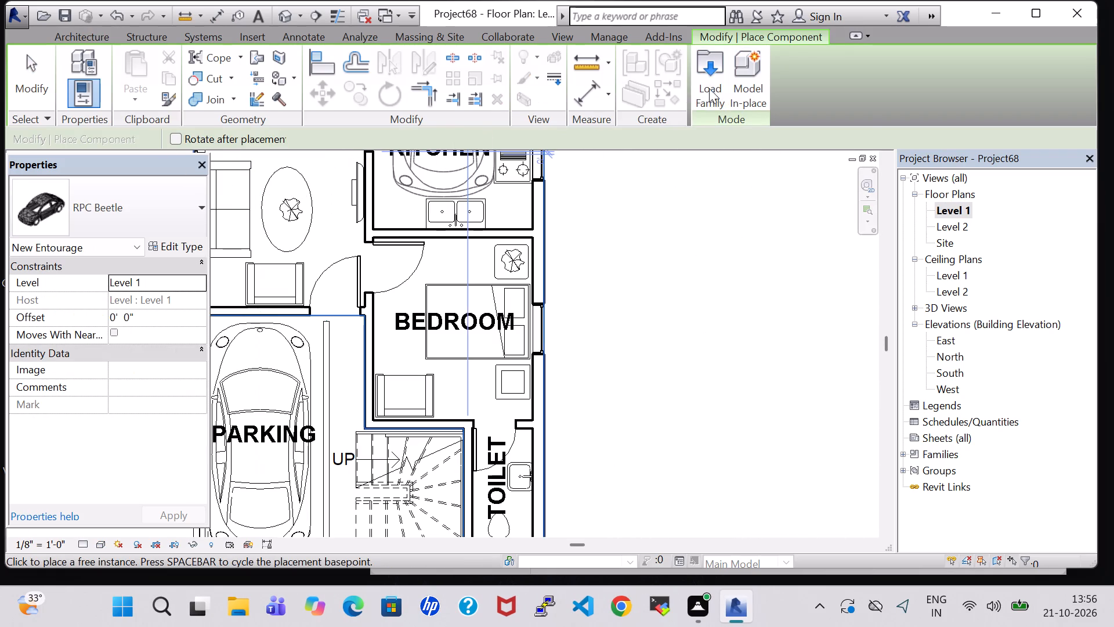
click(709, 88)
click(561, 401)
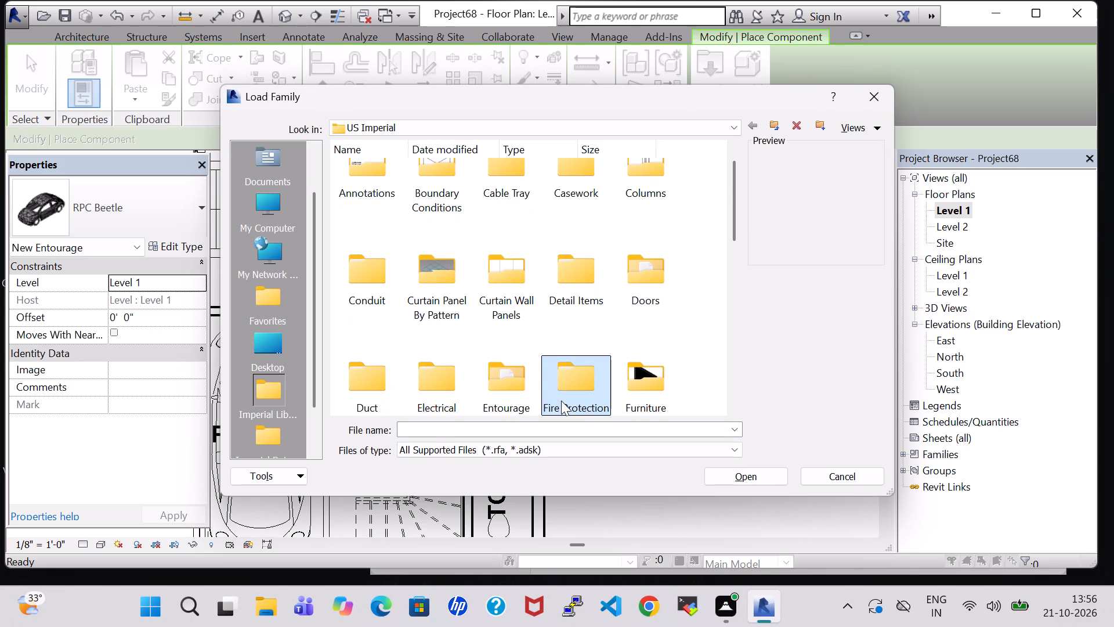
key(p)
double_click(462, 195)
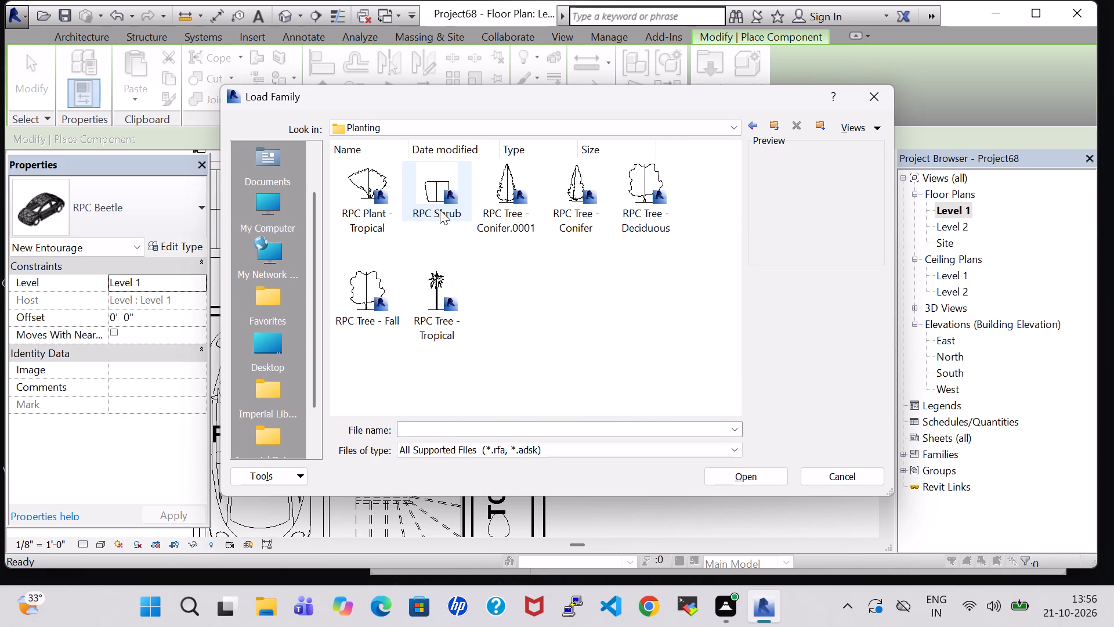
click(376, 172)
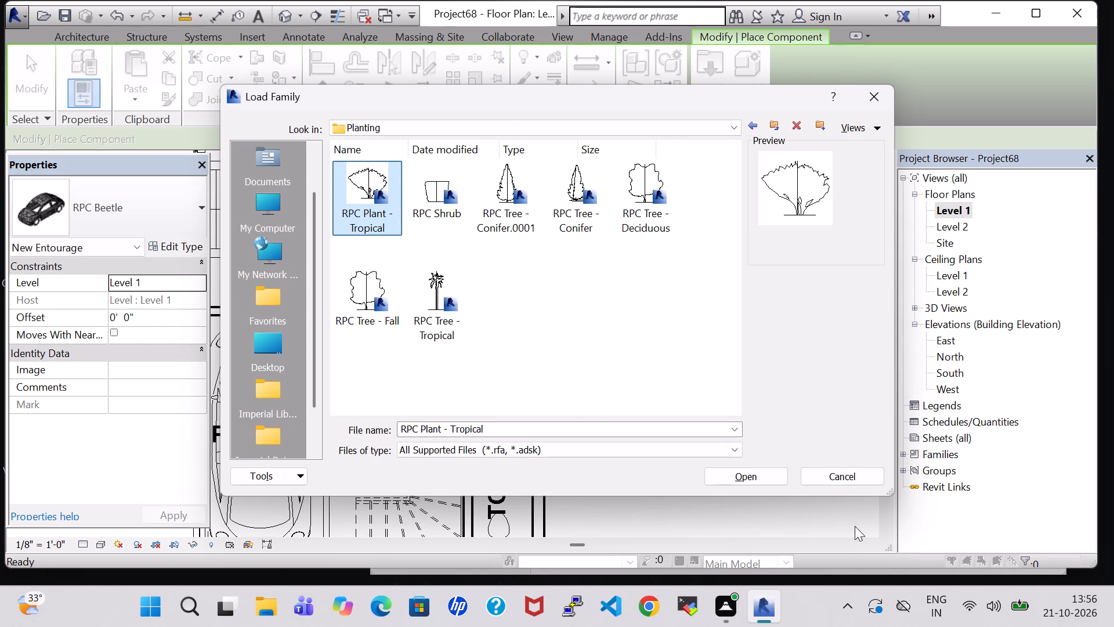
click(728, 479)
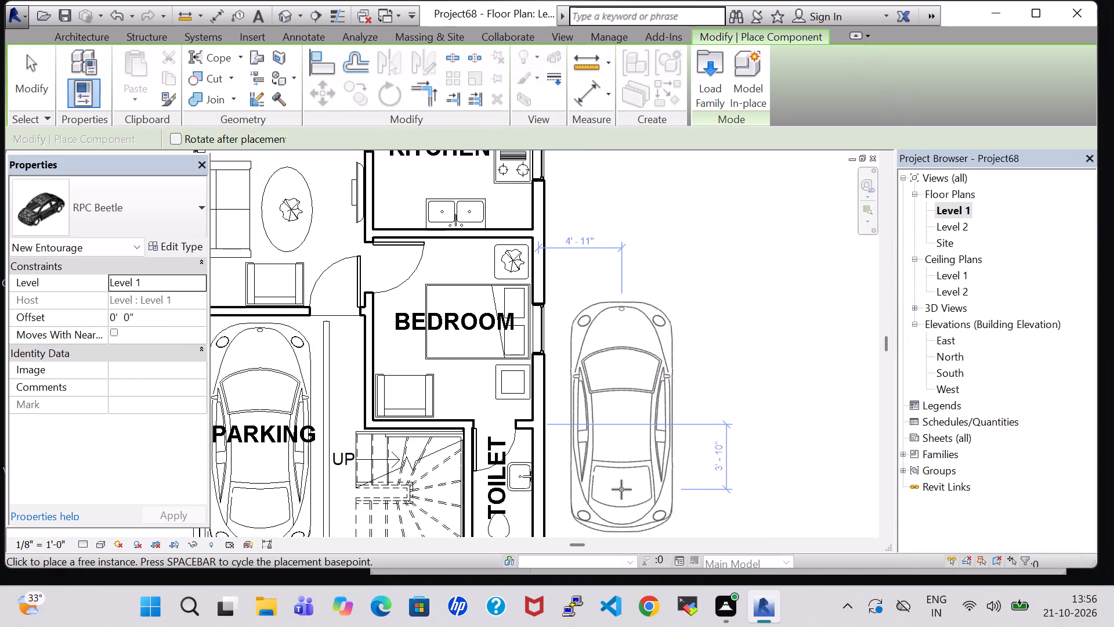
key(Escape)
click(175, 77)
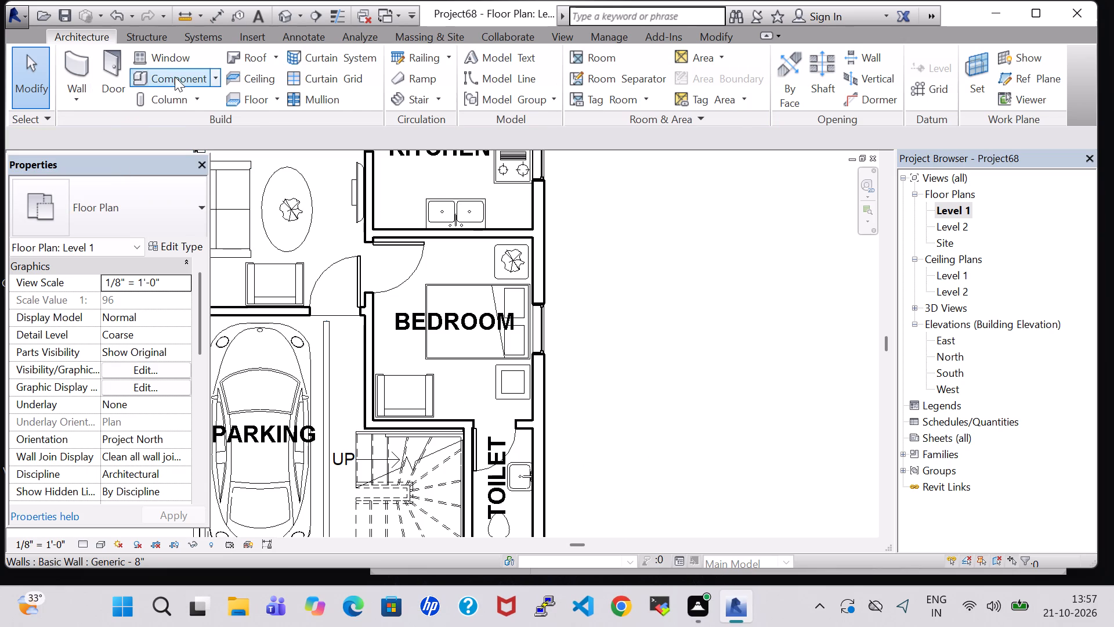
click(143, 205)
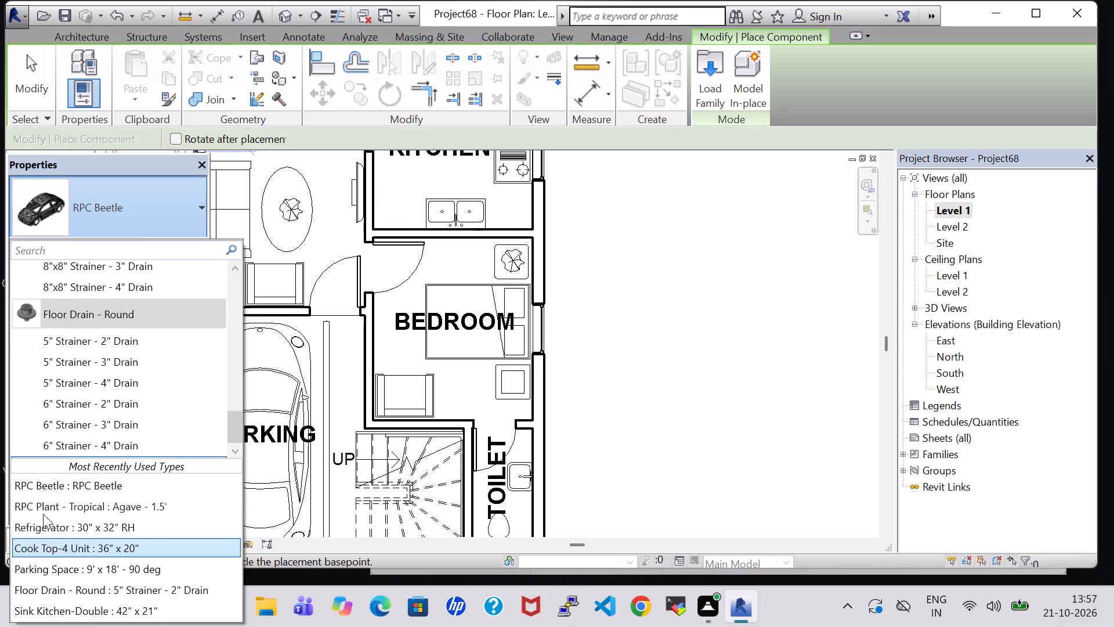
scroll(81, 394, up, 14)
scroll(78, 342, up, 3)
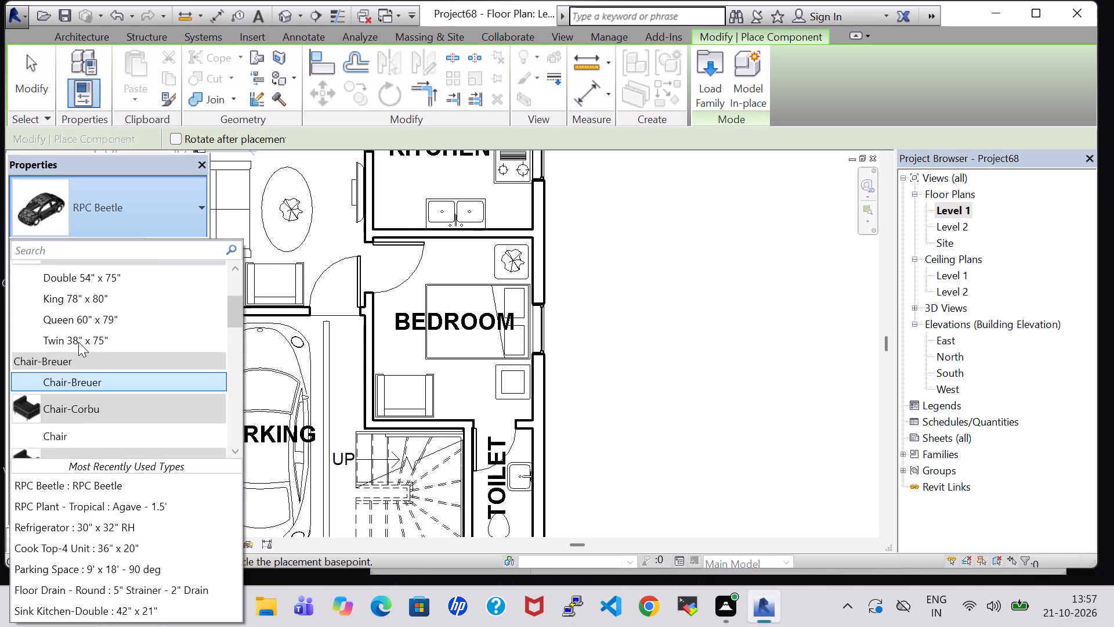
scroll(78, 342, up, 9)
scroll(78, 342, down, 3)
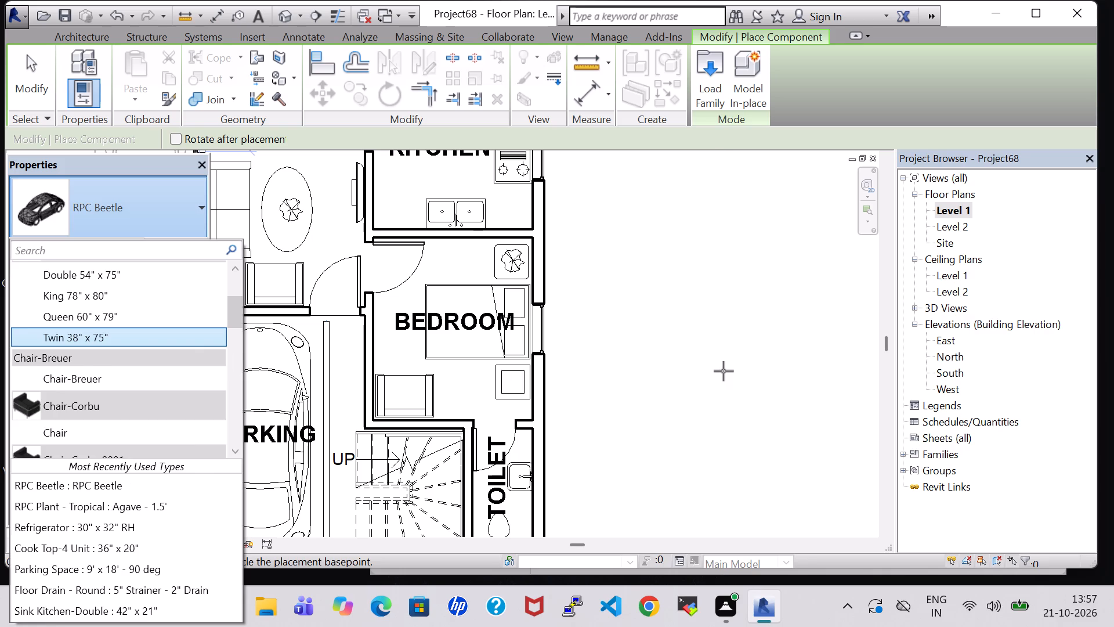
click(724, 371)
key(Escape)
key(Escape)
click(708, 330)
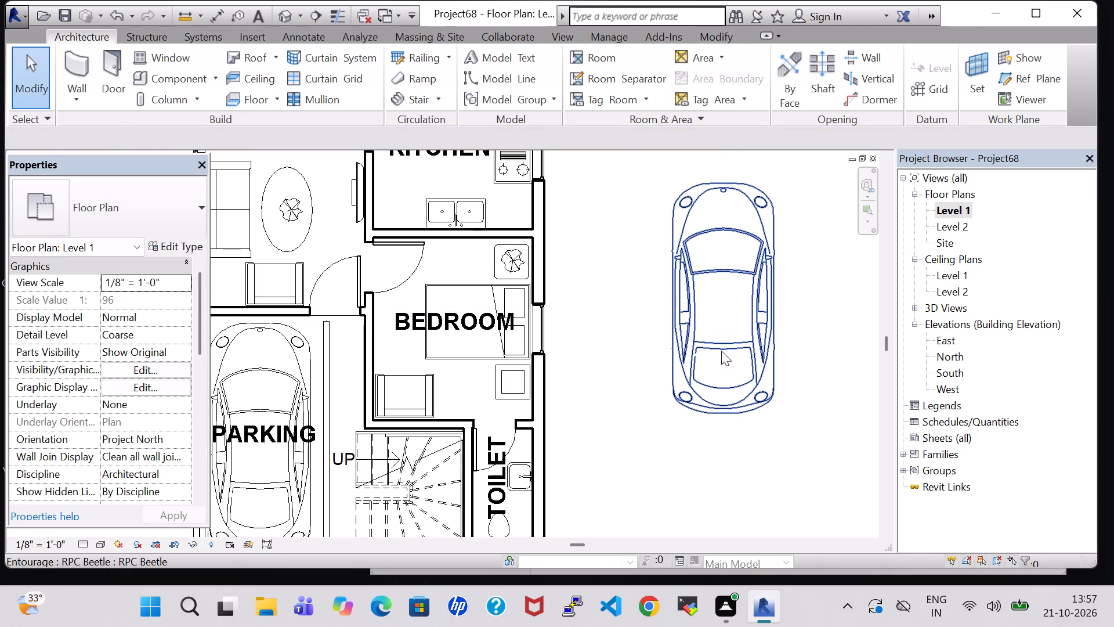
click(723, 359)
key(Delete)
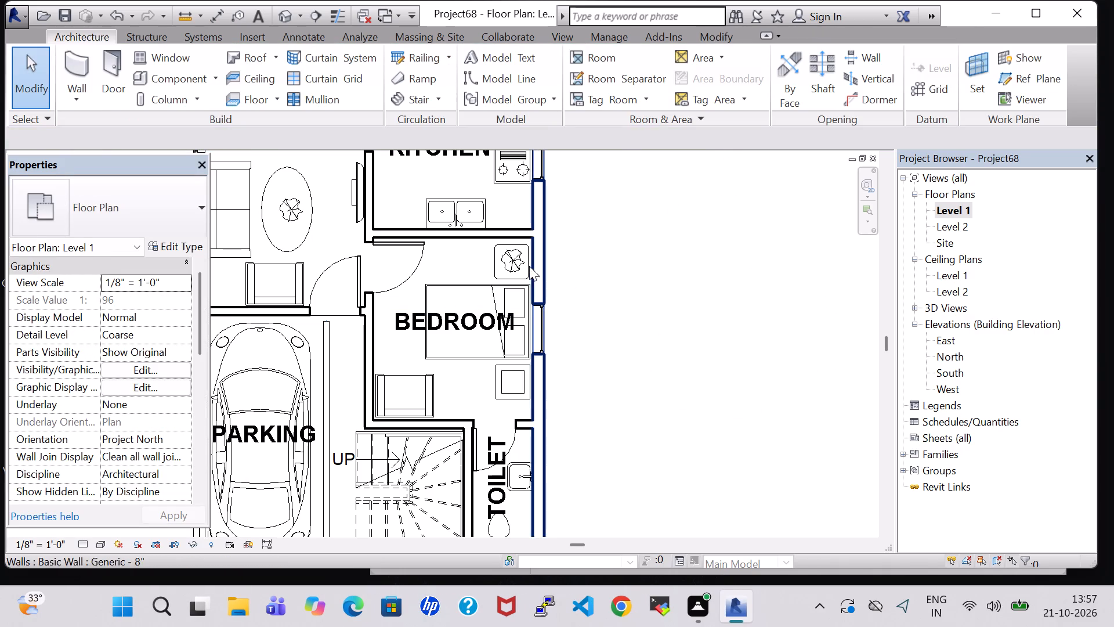
Place two Agave - 1.5' plants like the one in the bedroom, side by side under the stair's southern flight.
click(520, 265)
right_click(520, 265)
click(644, 308)
middle_drag(671, 391, 668, 312)
scroll(671, 391, up, 1)
middle_drag(668, 308, 708, 258)
scroll(708, 258, up, 1)
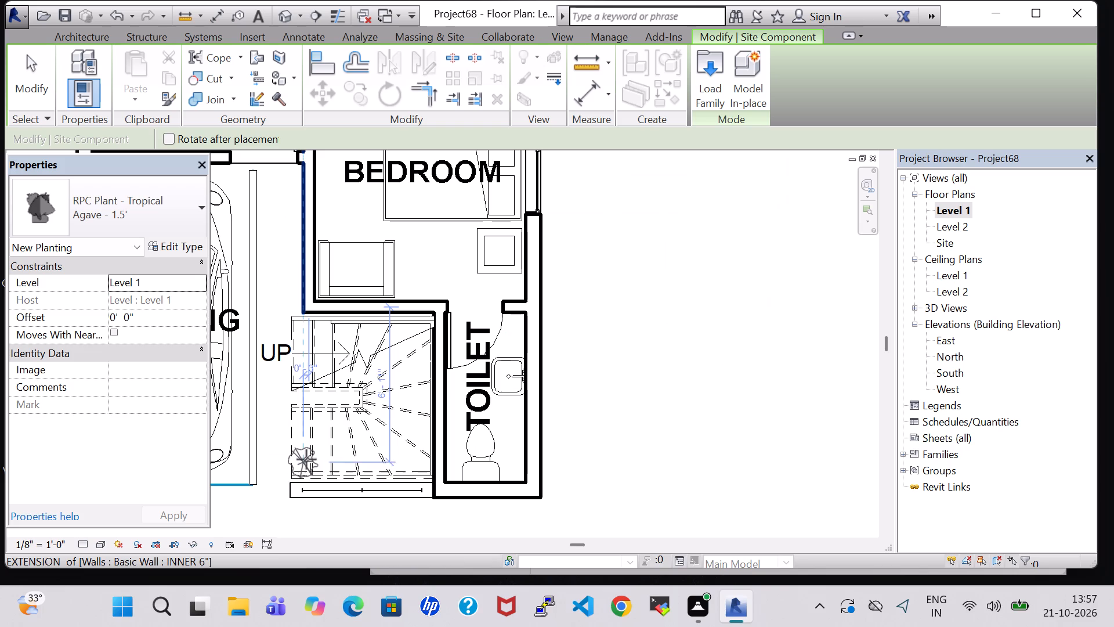
click(306, 457)
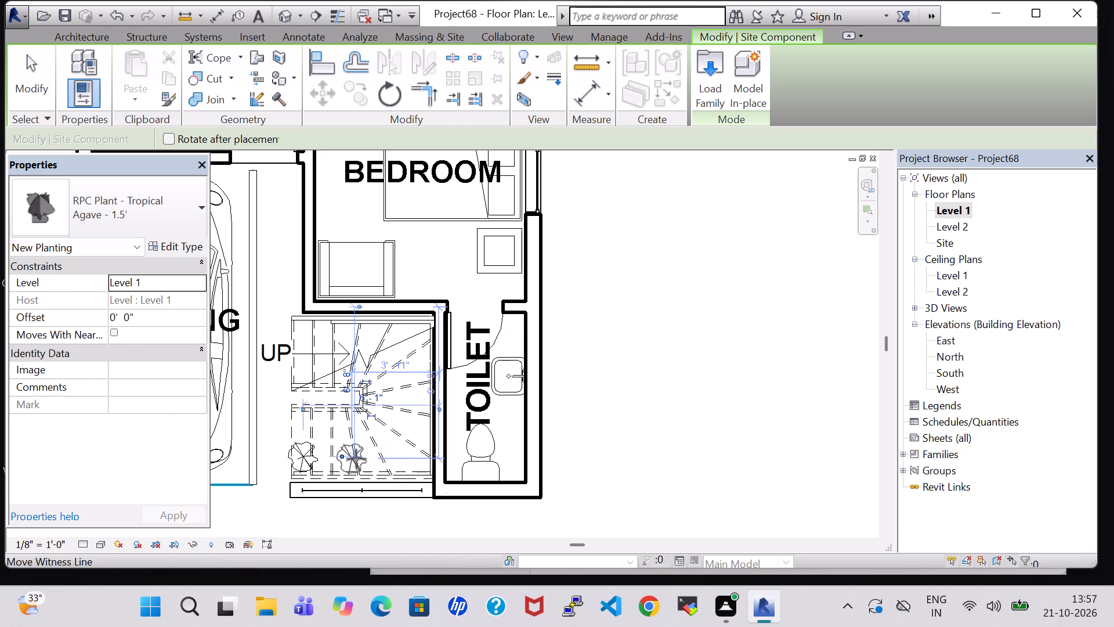
click(361, 459)
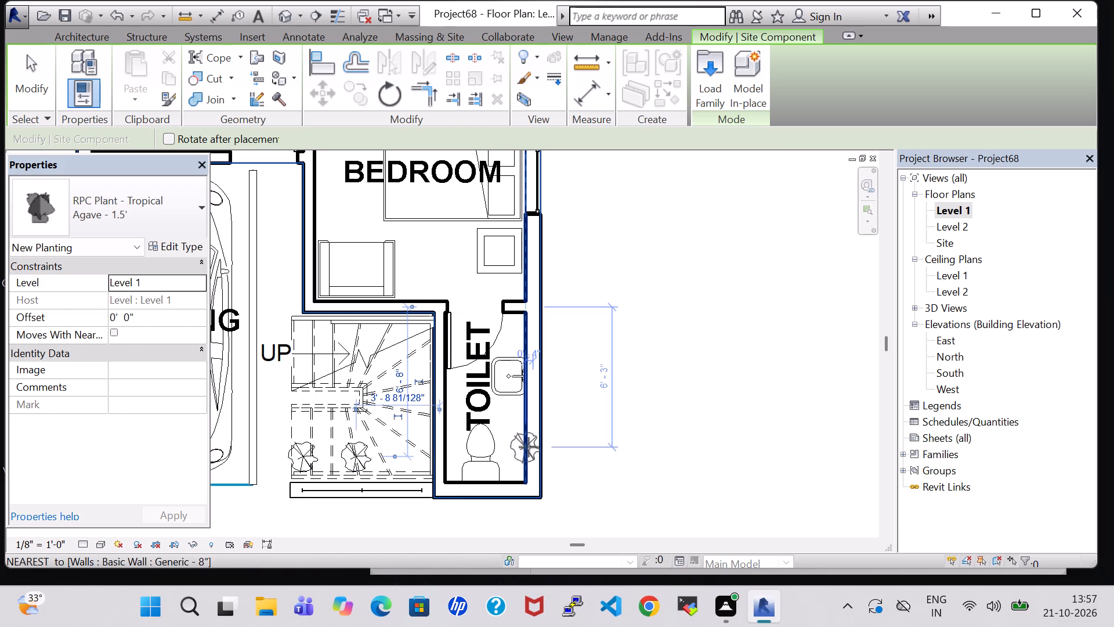
key(Escape)
key(Escape)
key(Escape)
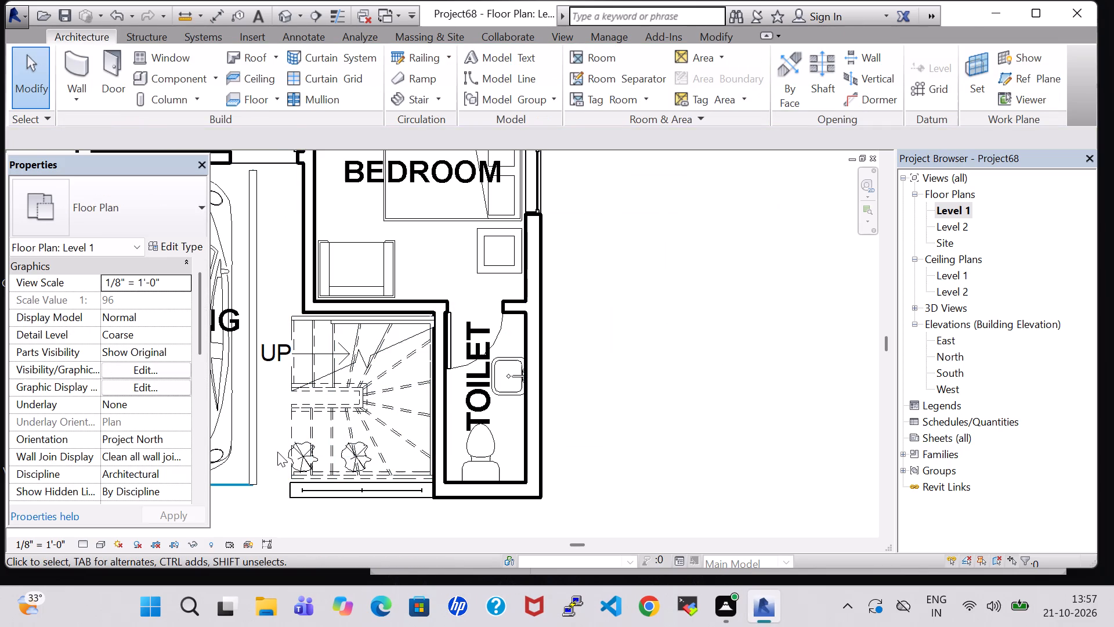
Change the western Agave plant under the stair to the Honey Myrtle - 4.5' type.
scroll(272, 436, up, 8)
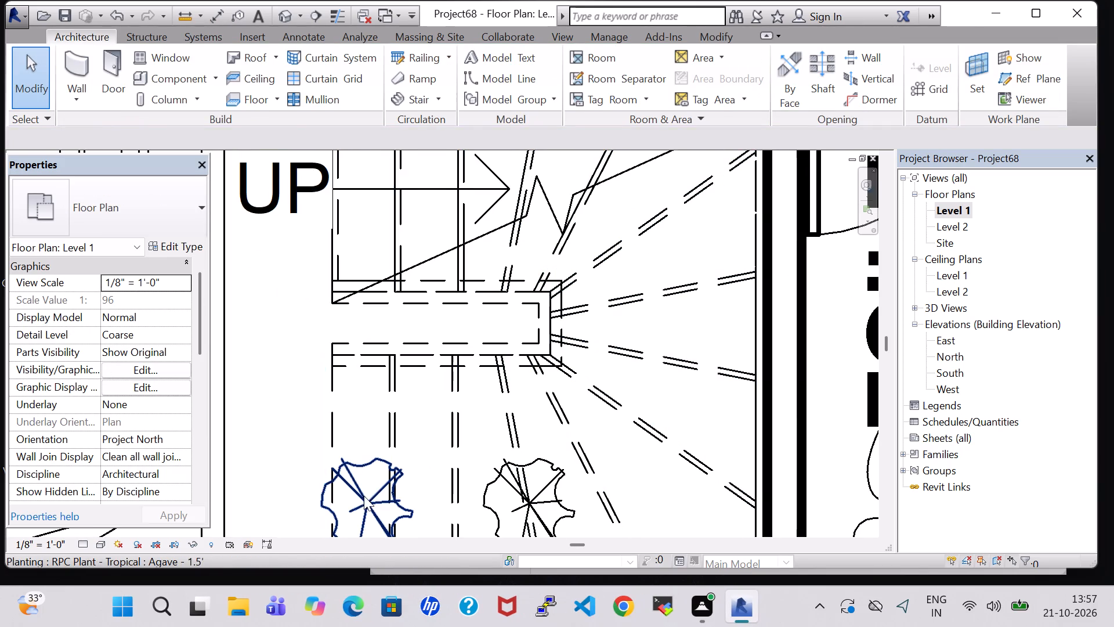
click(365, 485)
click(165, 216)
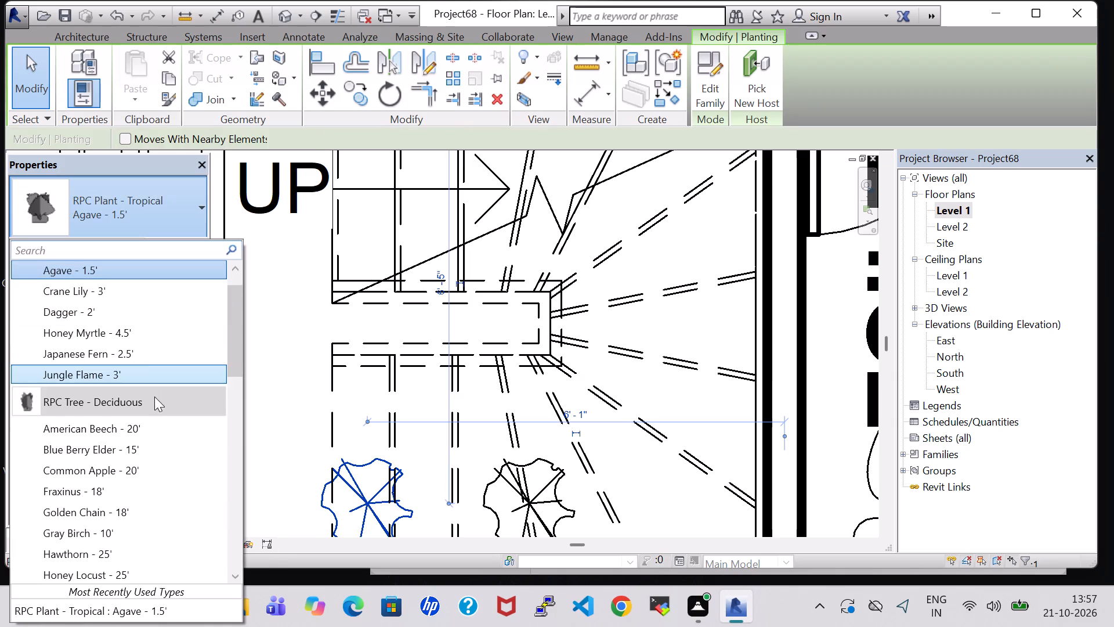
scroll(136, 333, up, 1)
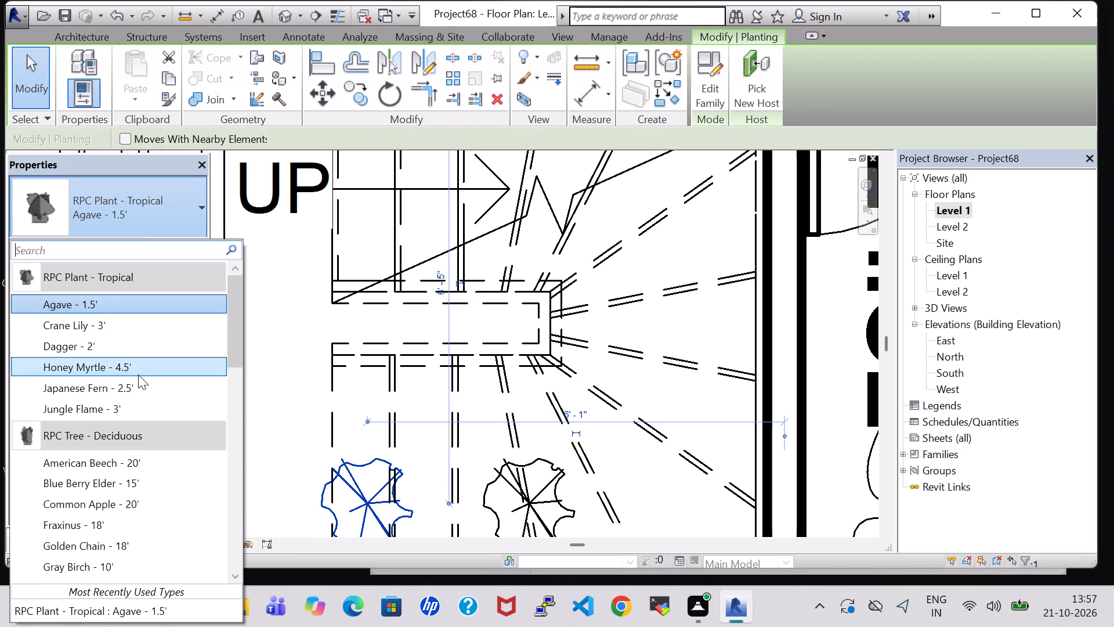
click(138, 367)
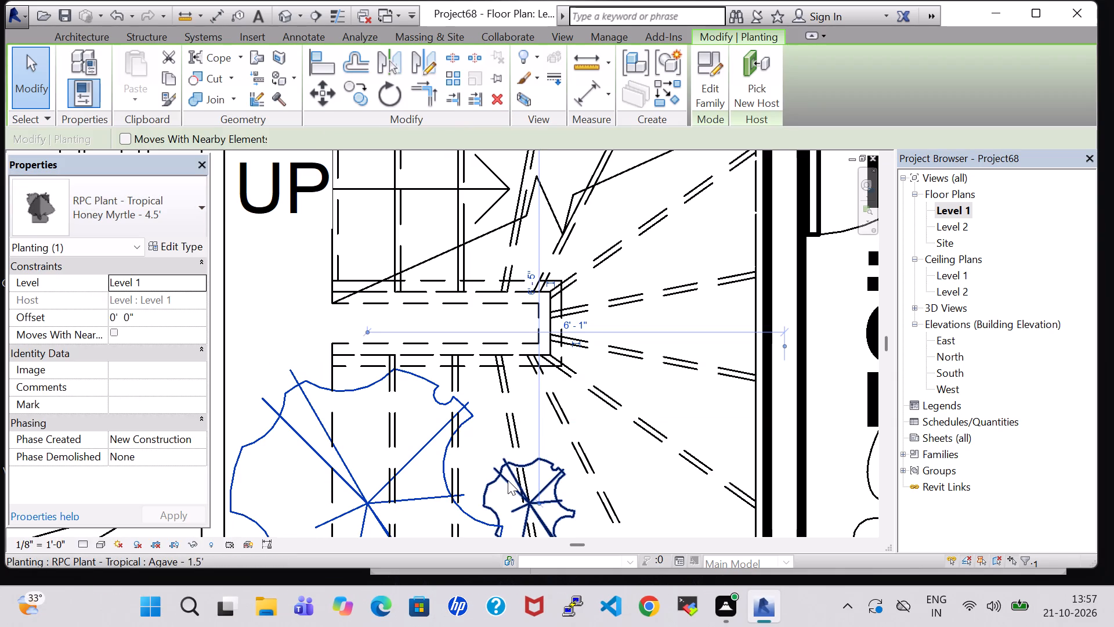
Delete the remaining Agave - 1.5' plant under the stair.
click(508, 480)
scroll(402, 428, down, 3)
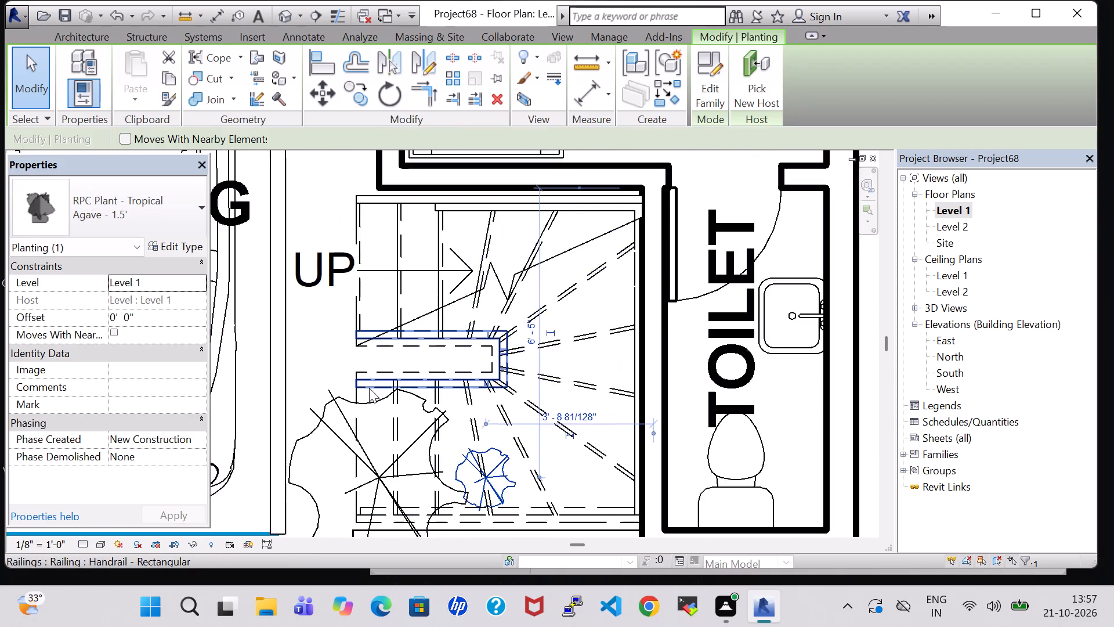
scroll(369, 388, down, 2)
click(482, 463)
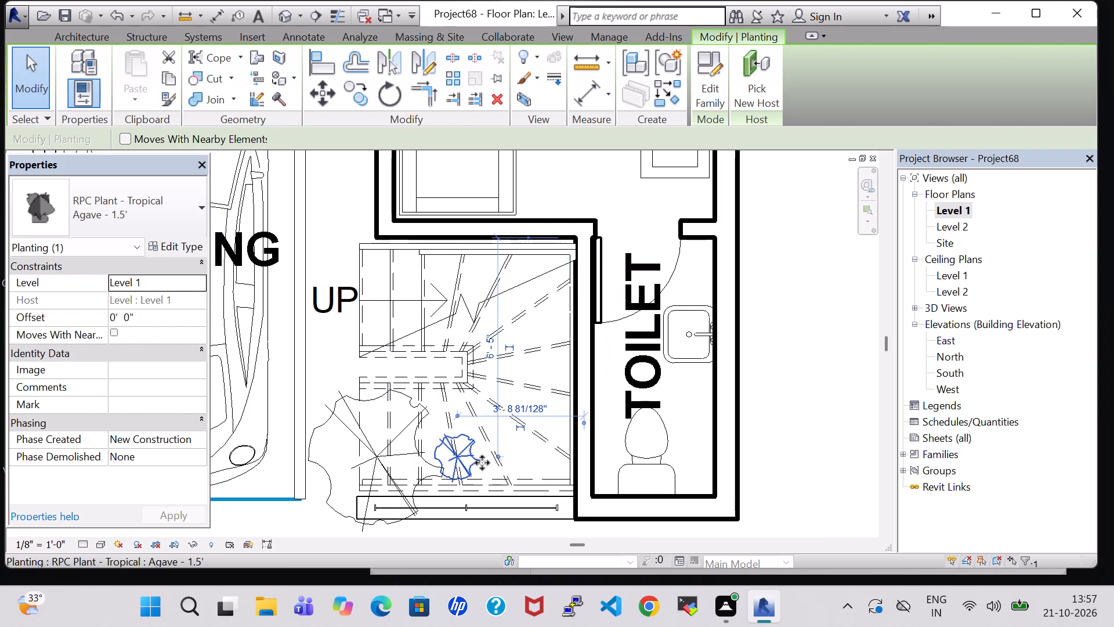
key(Delete)
scroll(429, 446, down, 1)
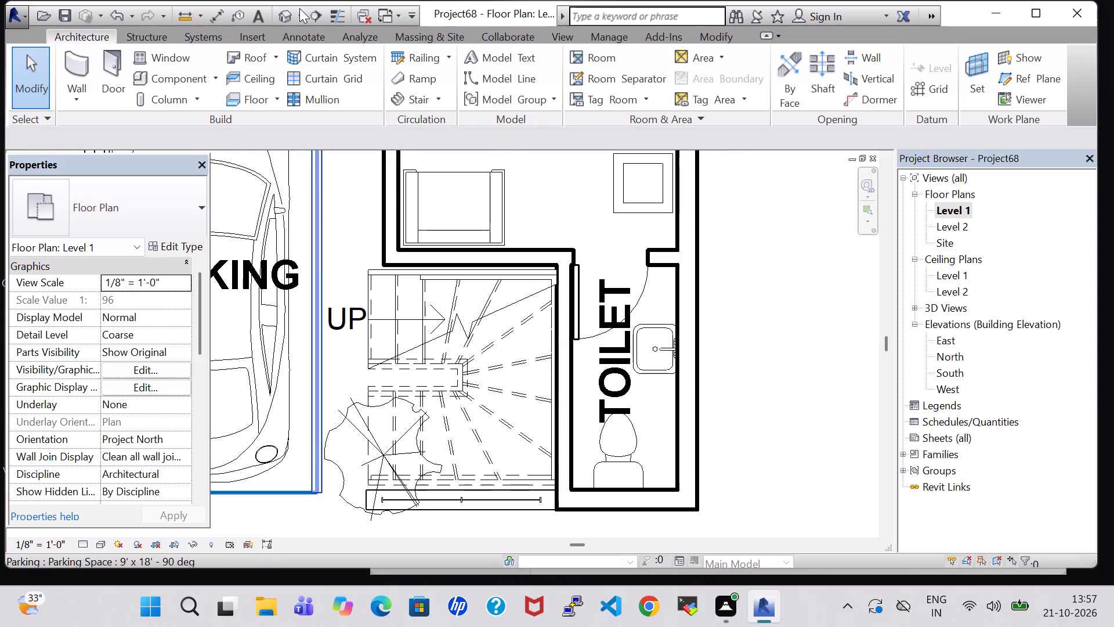
In the 3D view, change the plant beside the stair to the RPC Plant - Tropical Jungle Flame - 3' type.
click(287, 12)
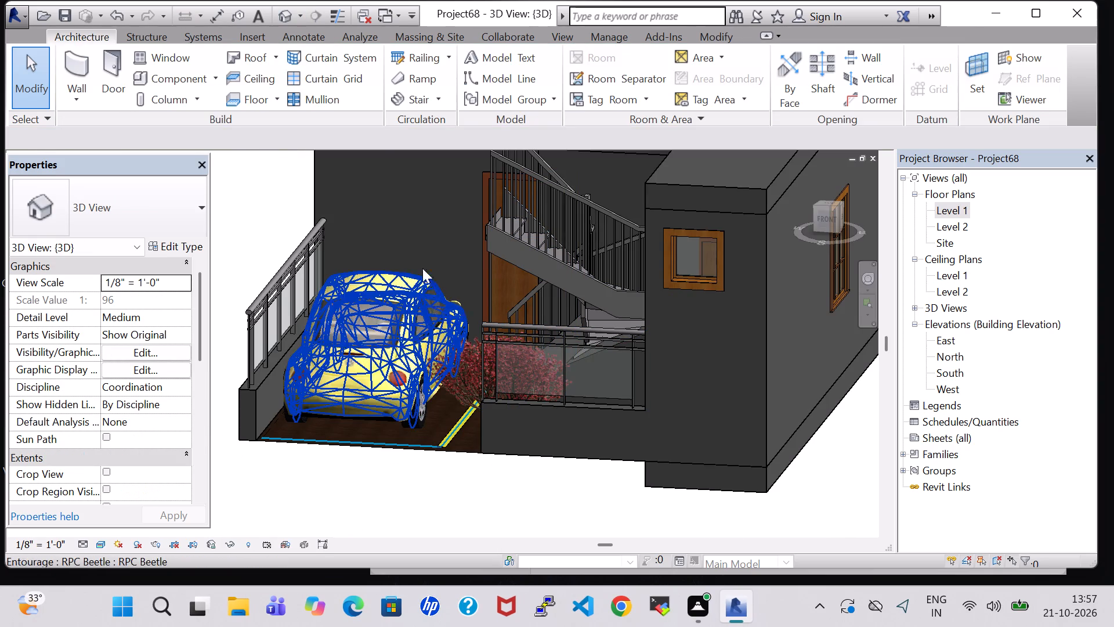
shift+middle_drag(398, 197, 448, 287)
middle_drag(569, 327, 532, 311)
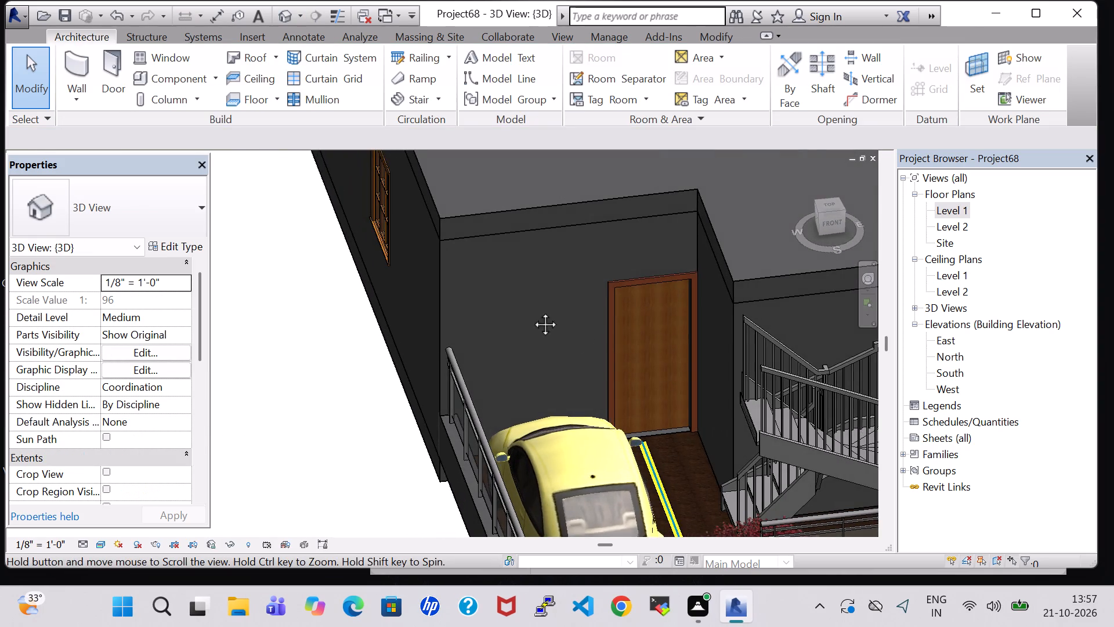
middle_drag(532, 311, 276, 200)
shift+middle_drag(430, 276, 530, 318)
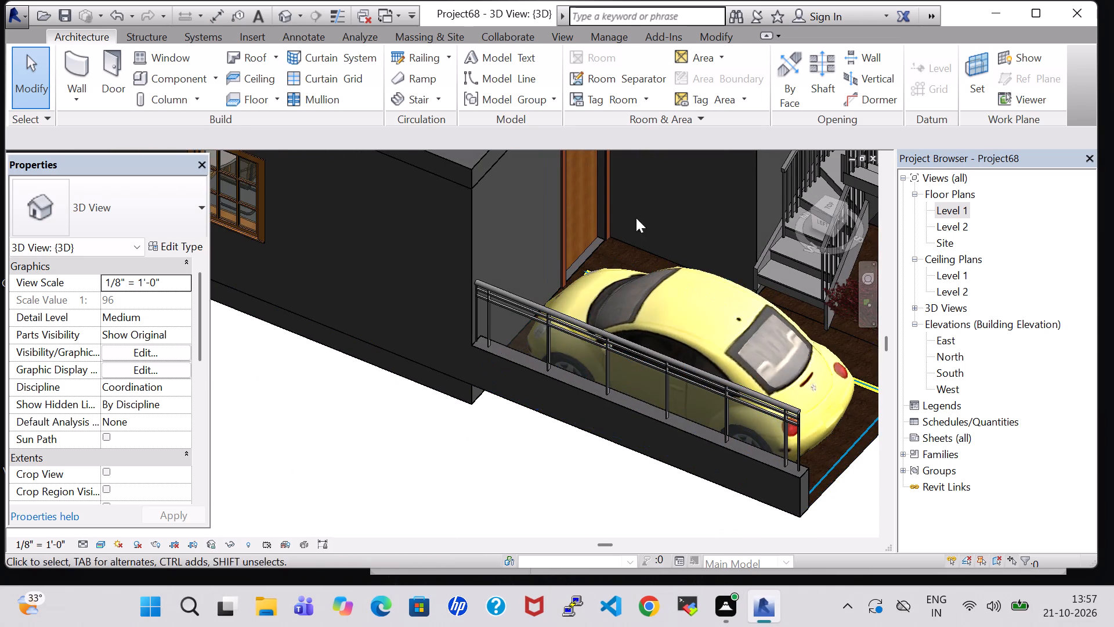
middle_drag(674, 201, 437, 256)
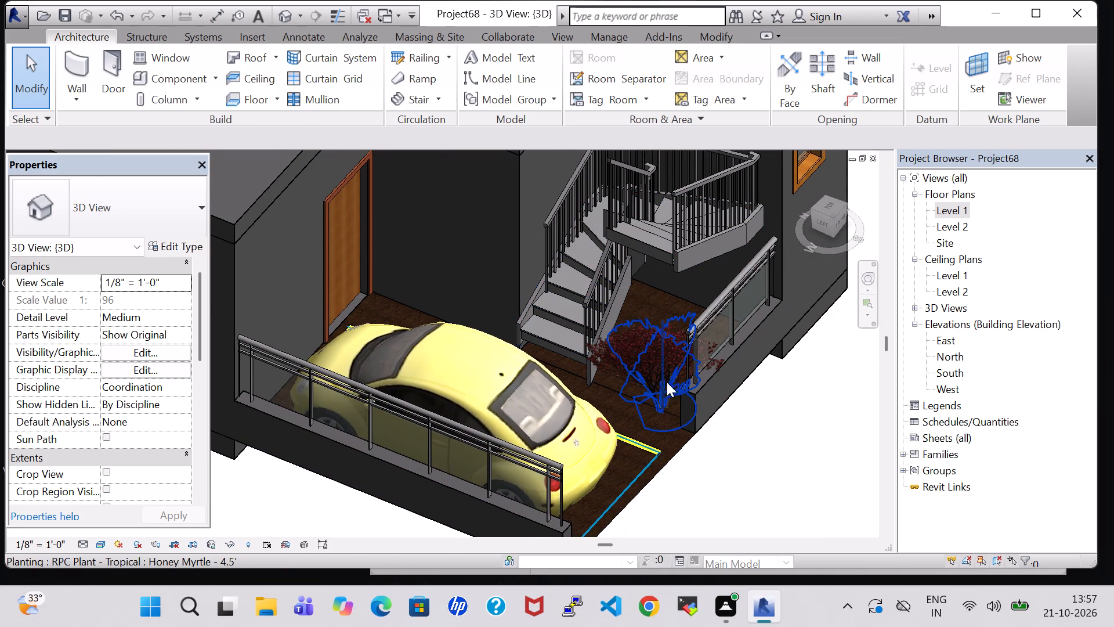
click(652, 343)
click(175, 207)
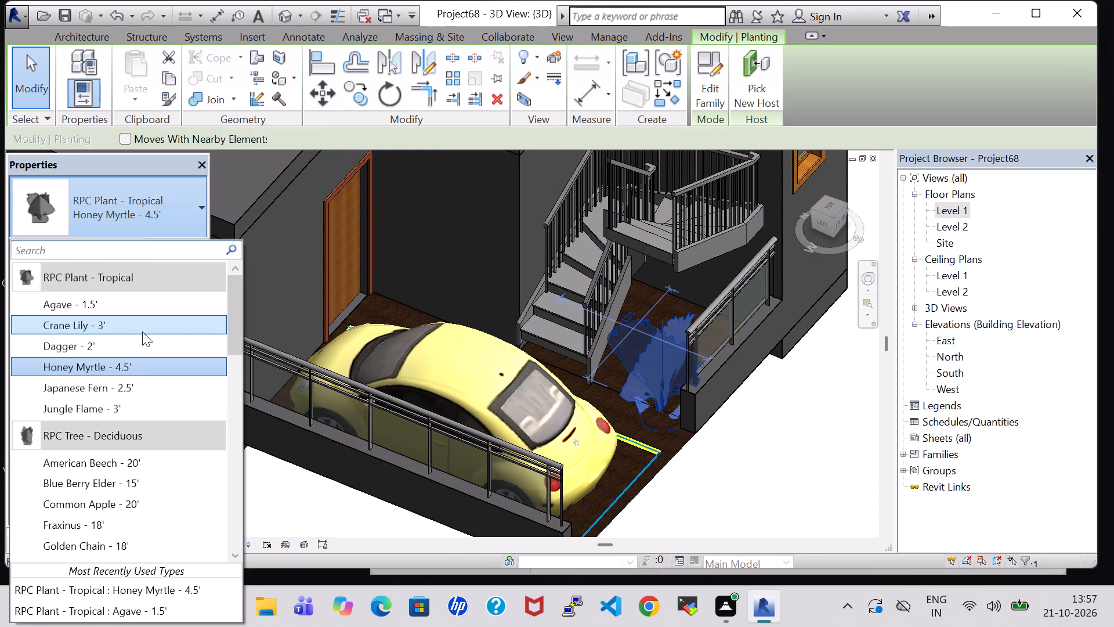
click(150, 401)
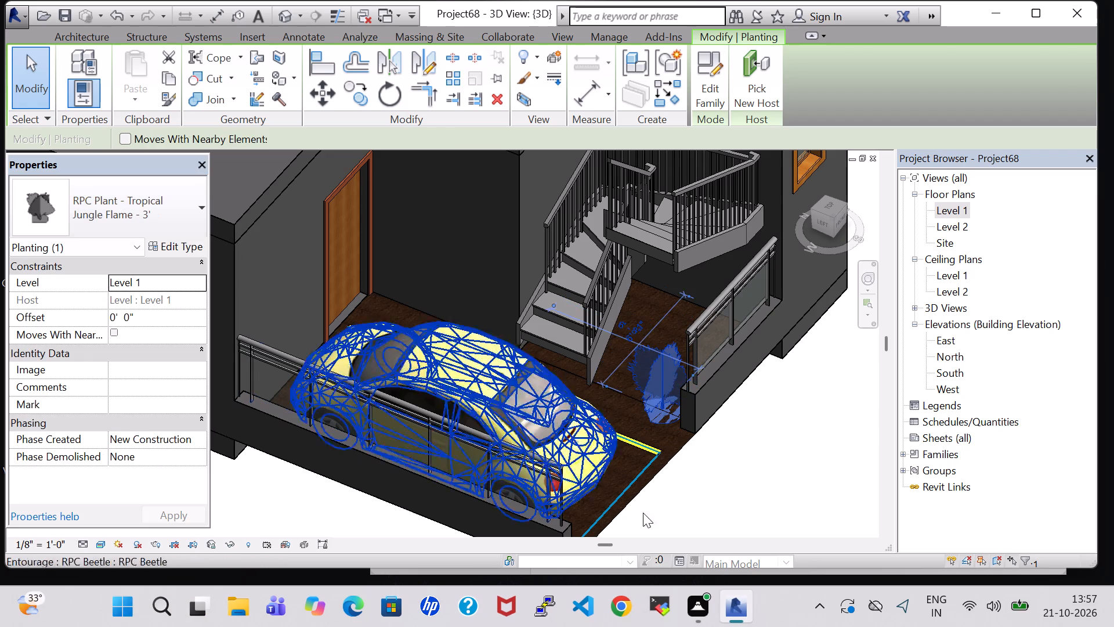
click(678, 522)
click(667, 402)
click(666, 381)
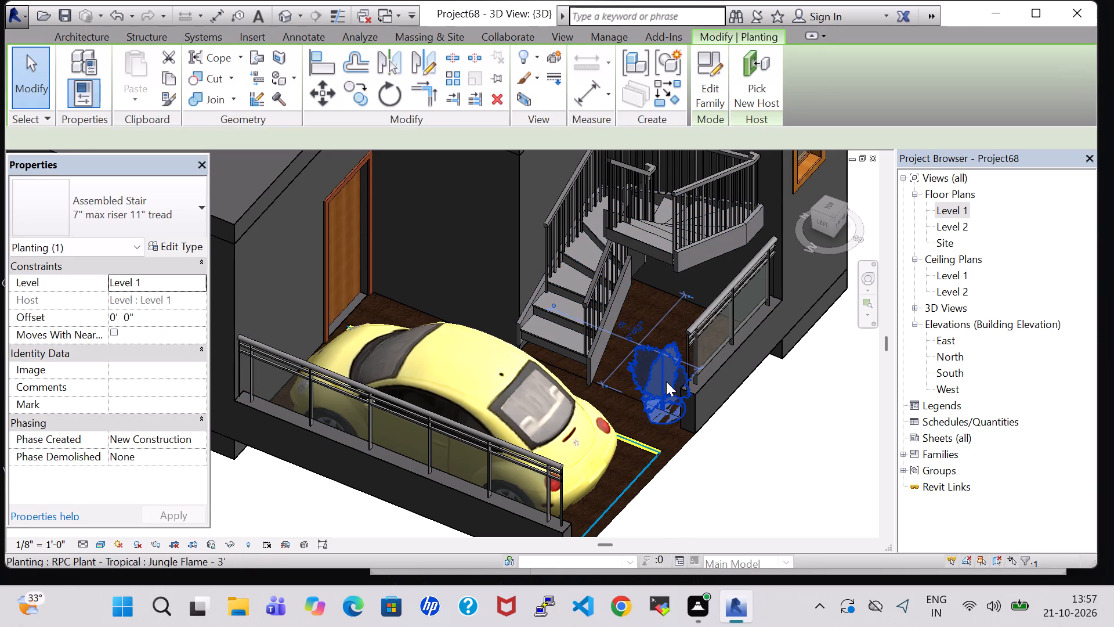
In the Level 1 floor plan, nudge the Jungle Flame plant slightly north and east, clear of the front railing wall, and check it in 3D.
double_click(946, 207)
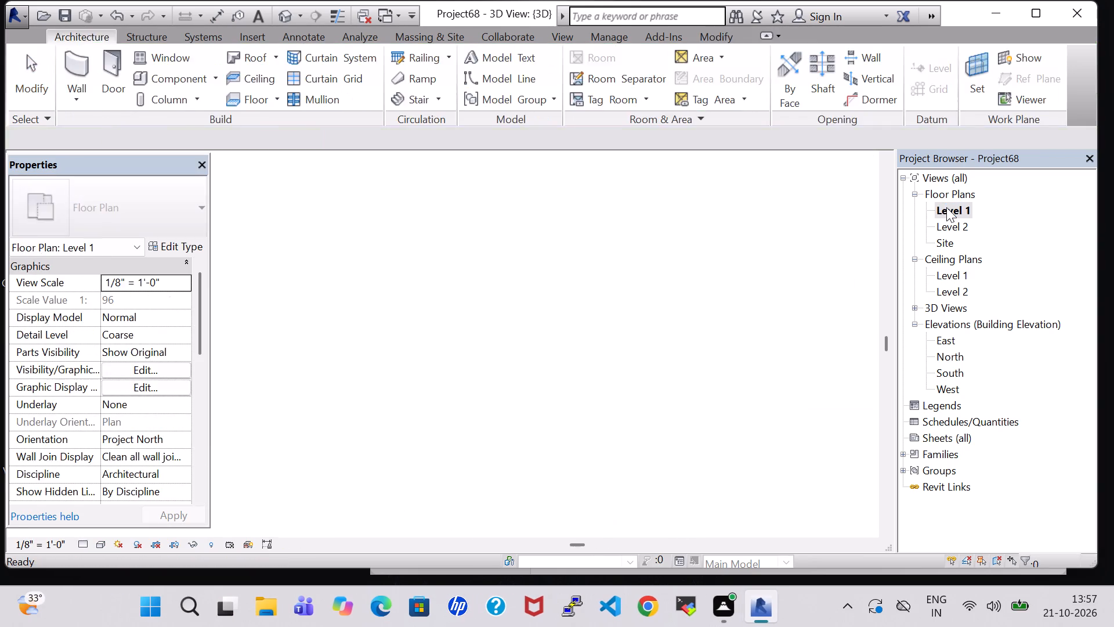
scroll(647, 353, down, 1)
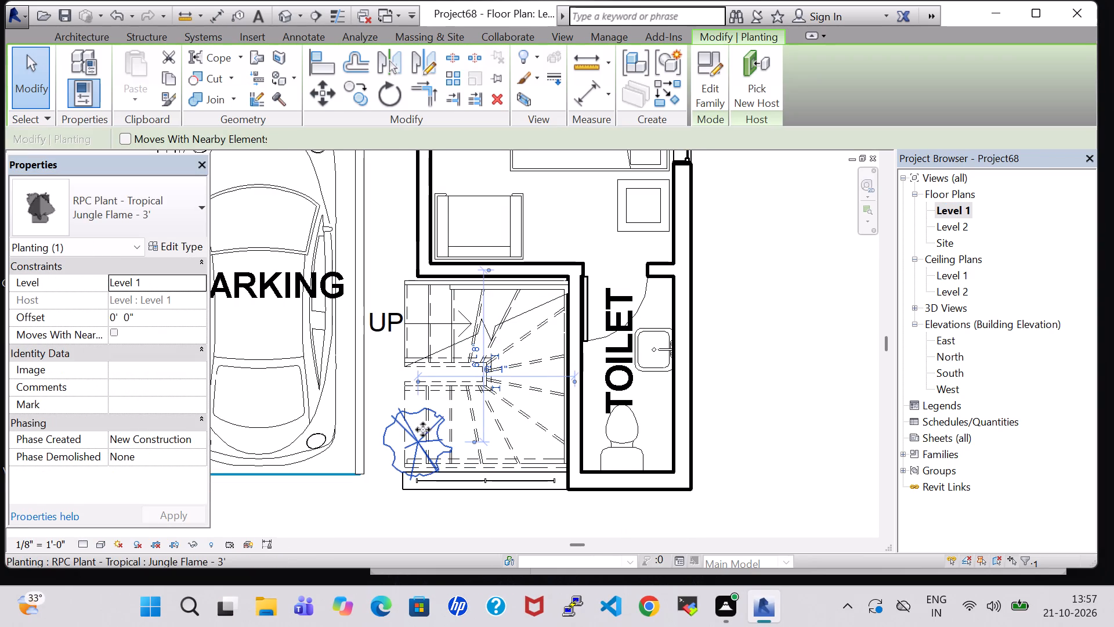
click(423, 430)
key(Up)
key(Up)
key(Up)
key(Right)
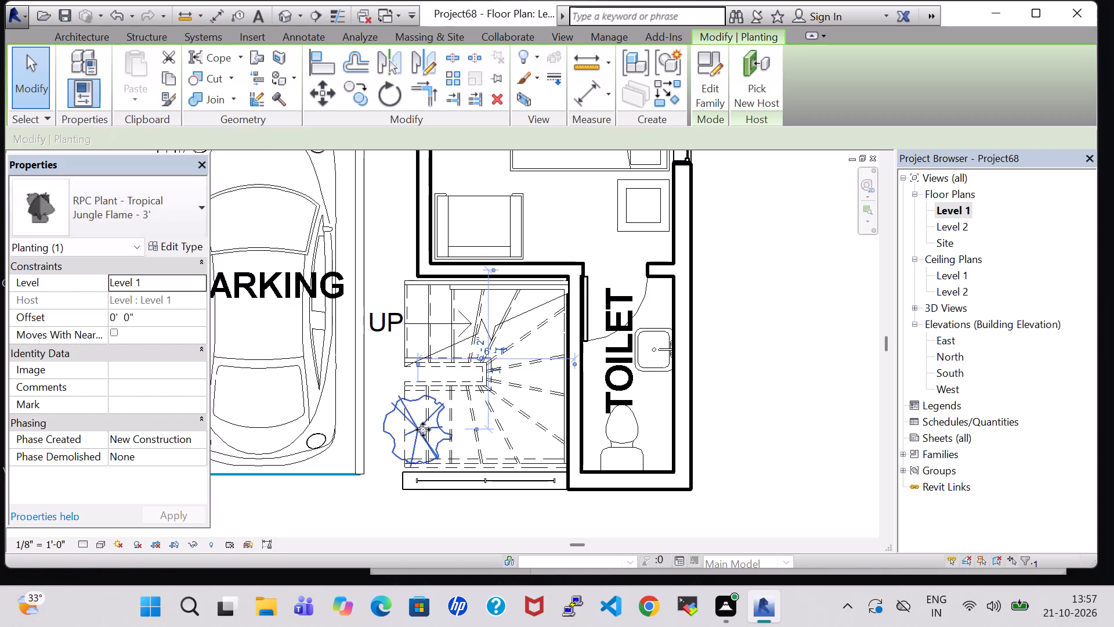
key(Right)
key(Right)
key(Right)
key(Down)
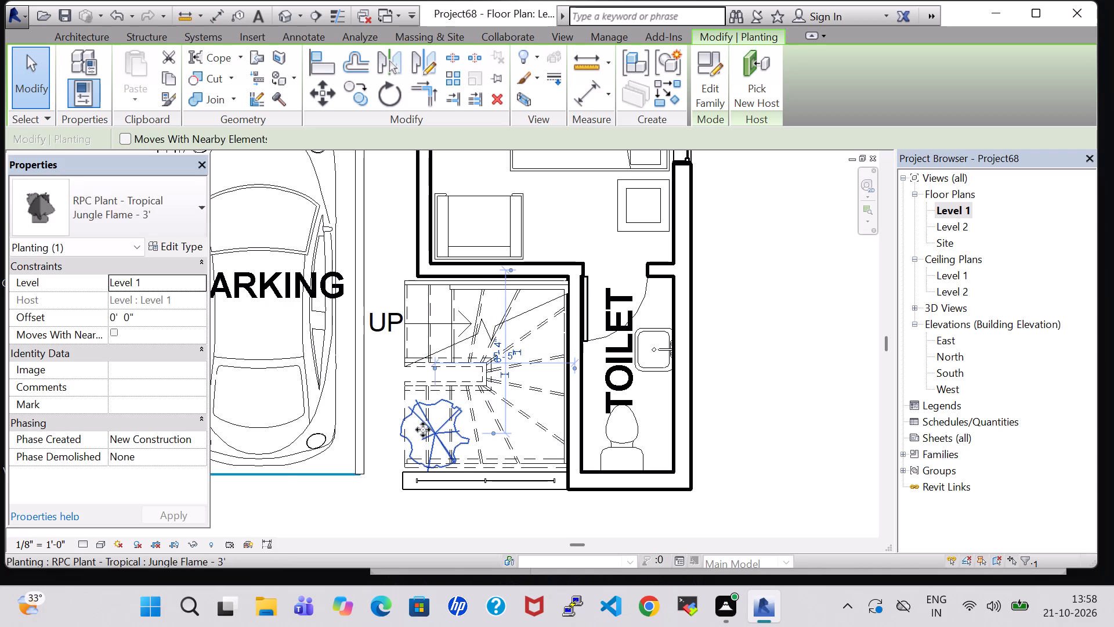
click(288, 15)
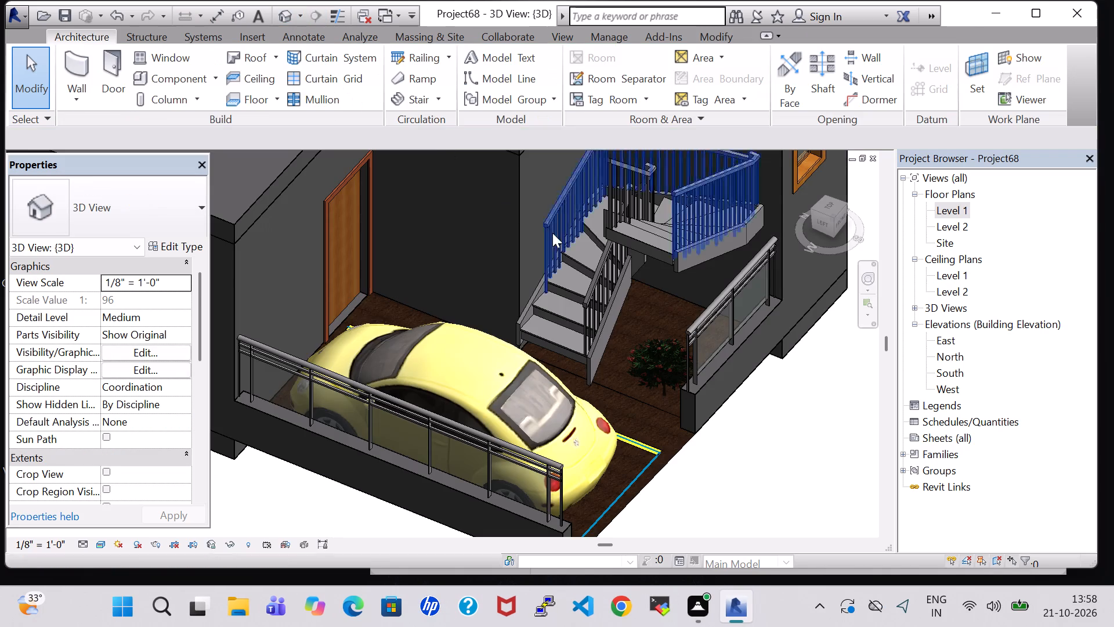
In the Level 1 floor plan, place a second Jungle Flame - 3' plant under the stair, level with the first and about 2'-1" from the toilet wall.
double_click(947, 210)
scroll(548, 290, down, 2)
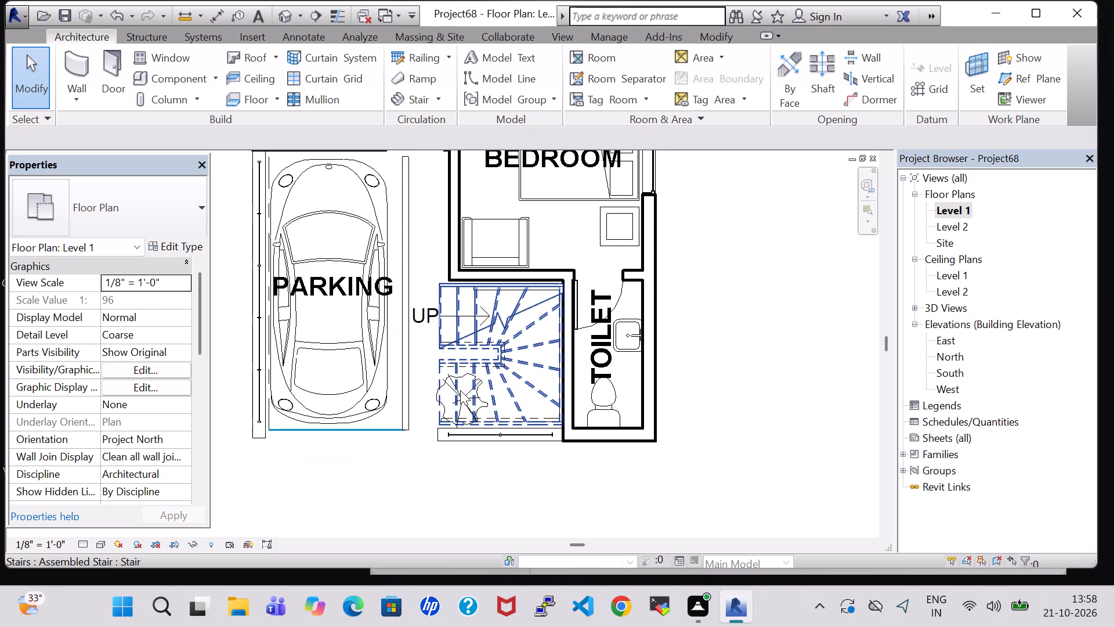
click(180, 77)
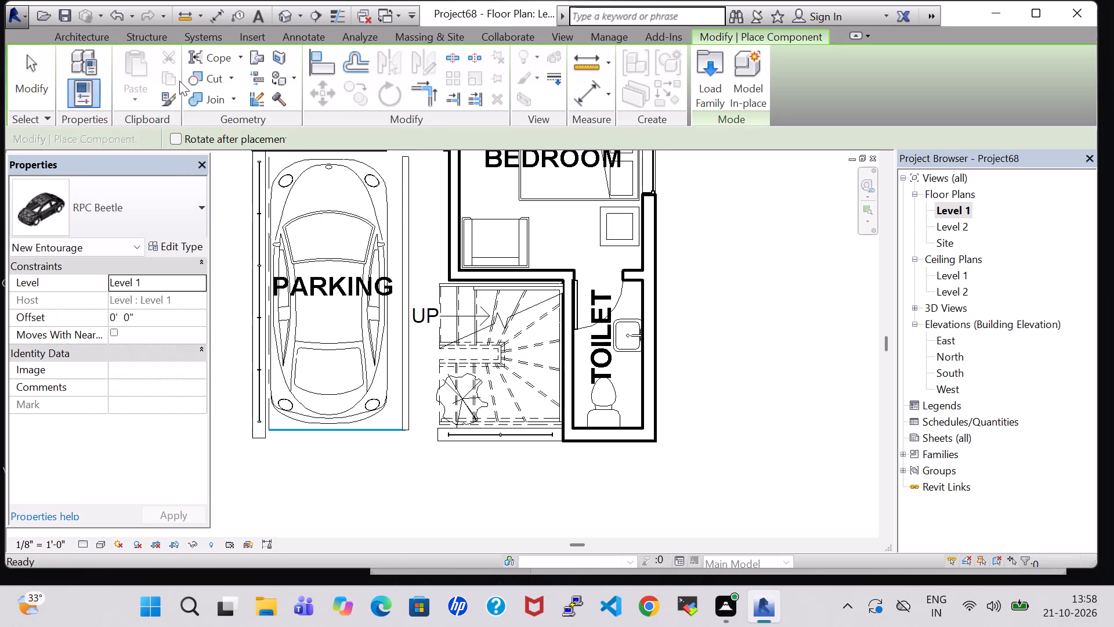
key(Escape)
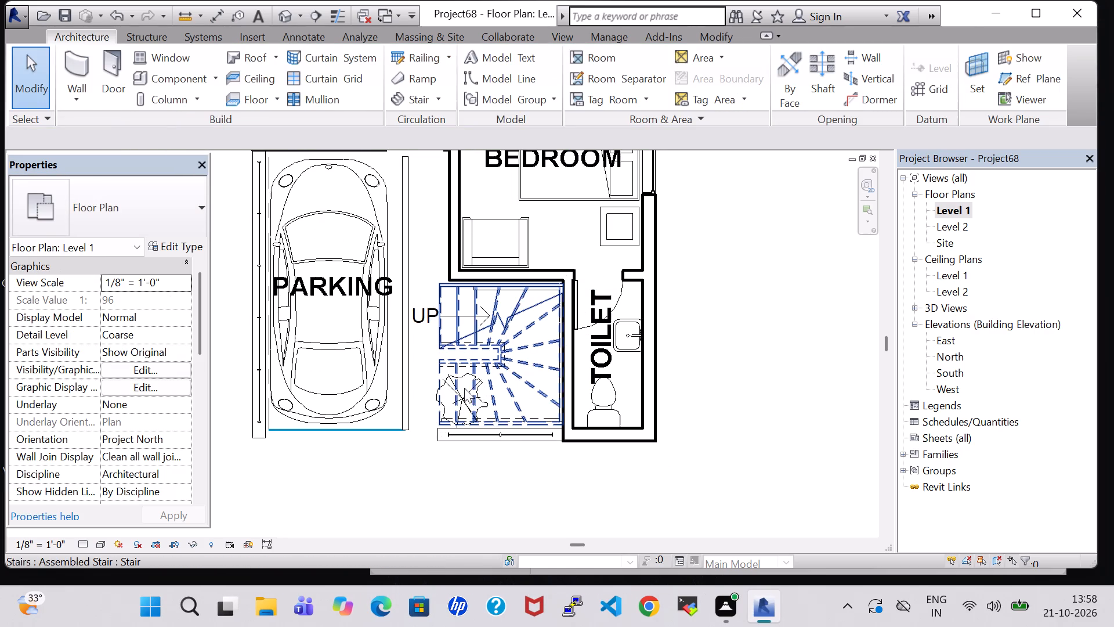
scroll(434, 400, up, 8)
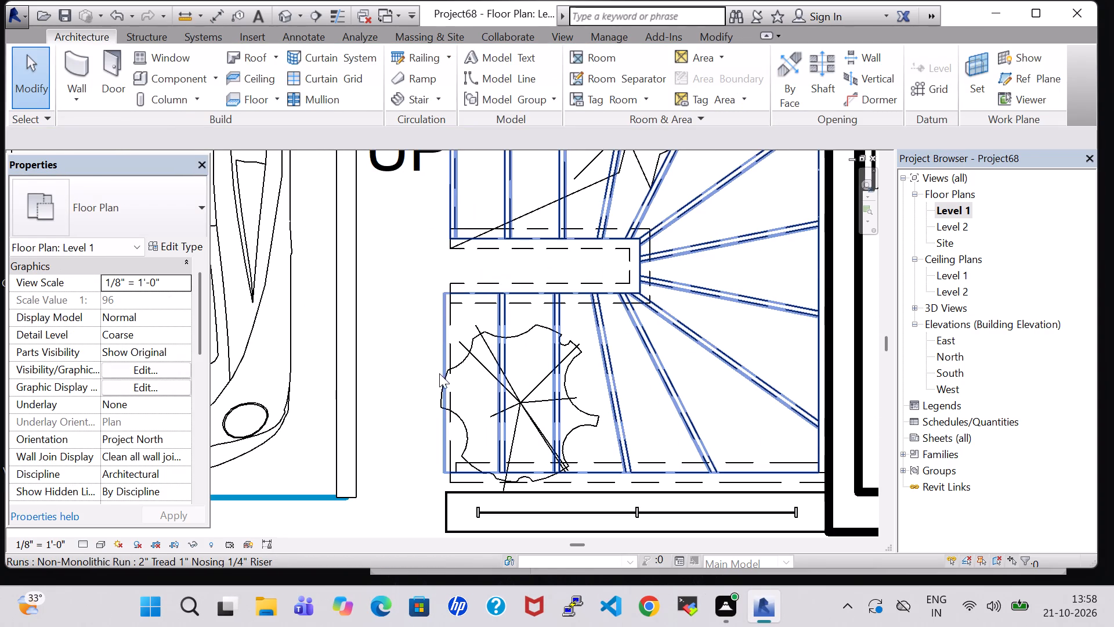
click(464, 362)
right_click(464, 362)
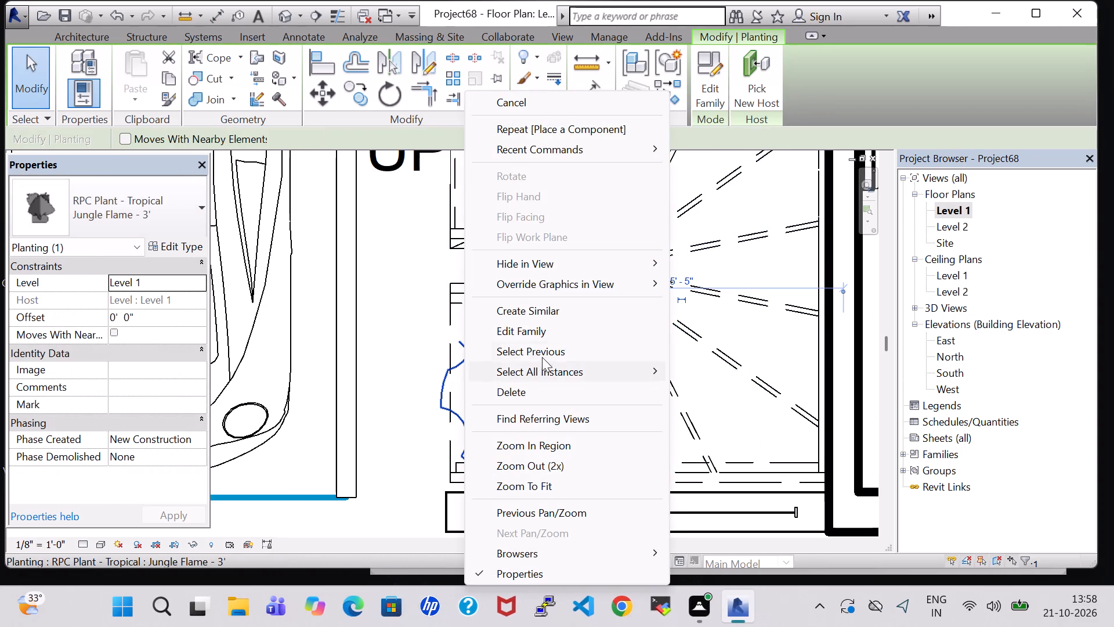
click(563, 308)
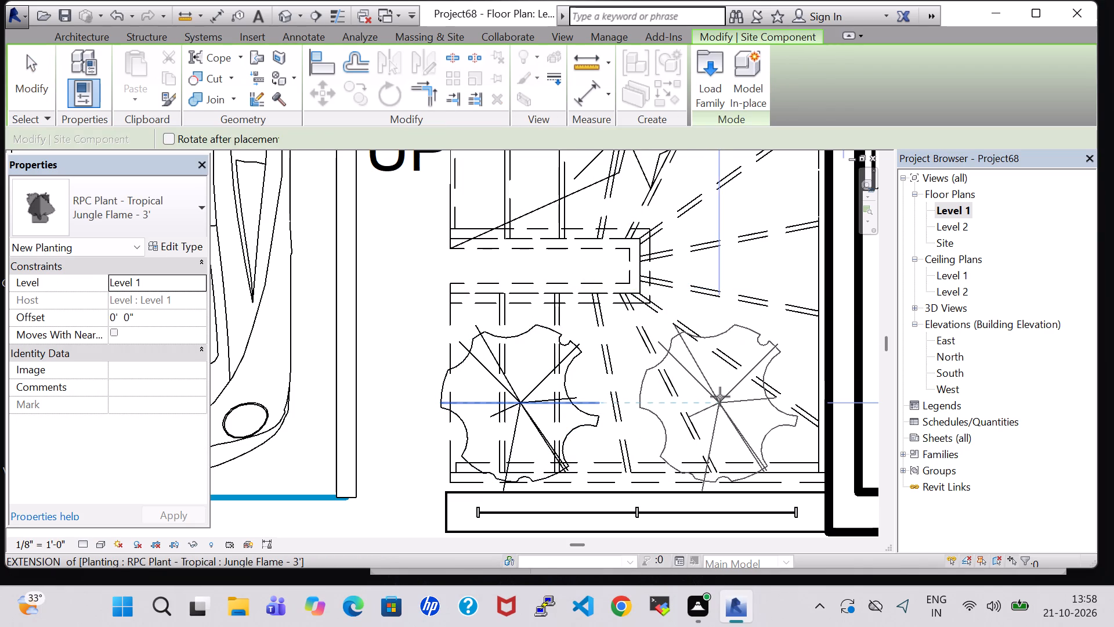
click(719, 398)
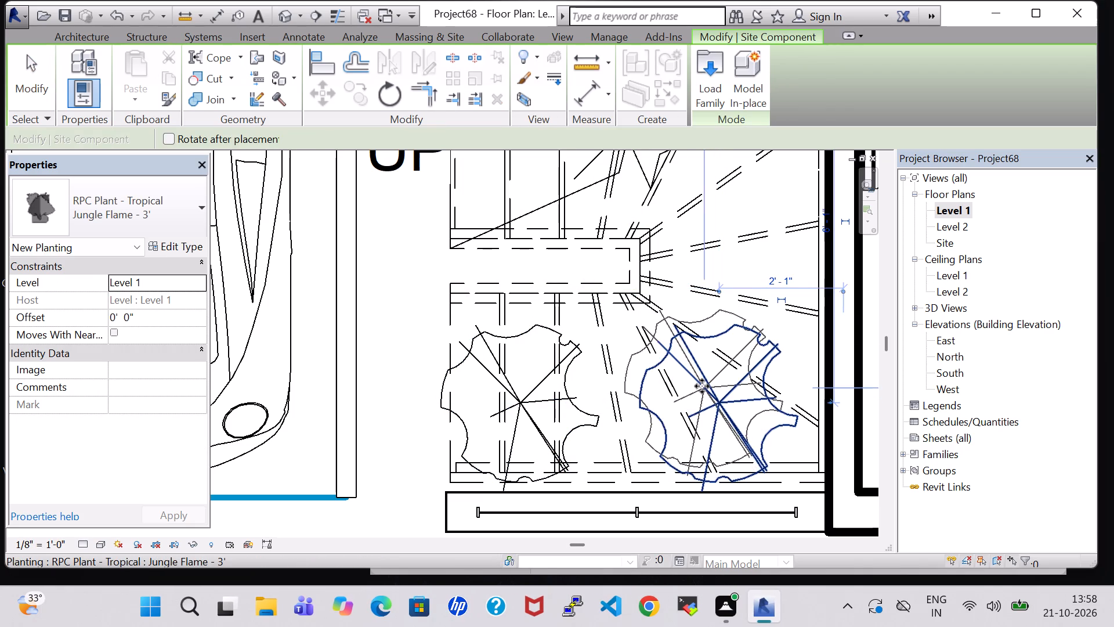
key(Escape)
key(Escape)
Examine the two Jungle Flame plants behind the front railing and the surrounding parking area in the 3D view.
click(287, 12)
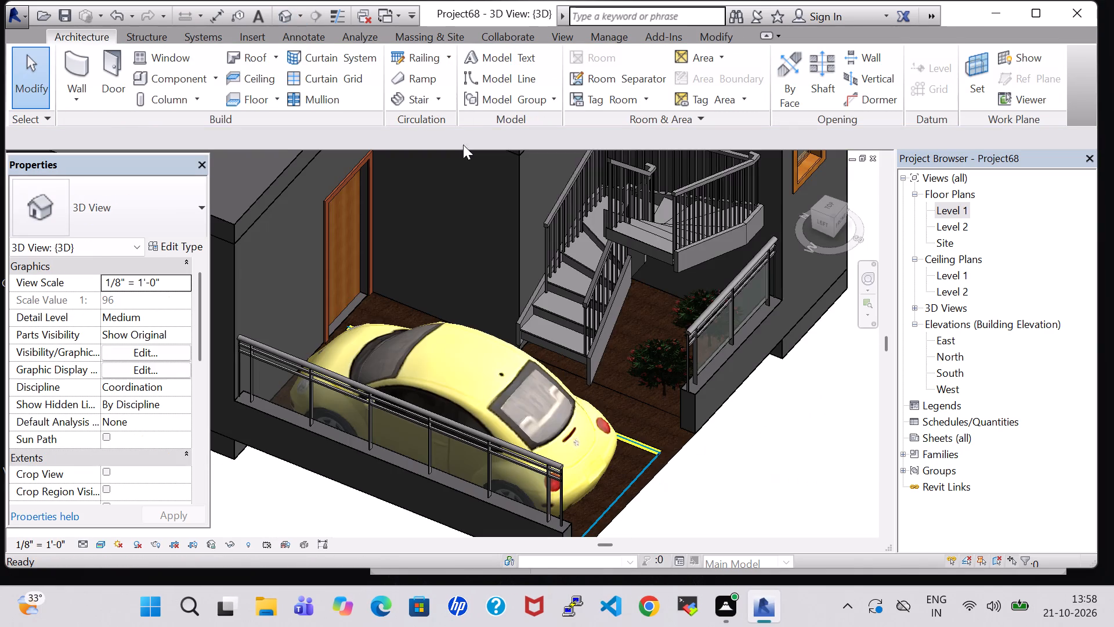
scroll(776, 433, up, 2)
shift+middle_drag(776, 433, 700, 393)
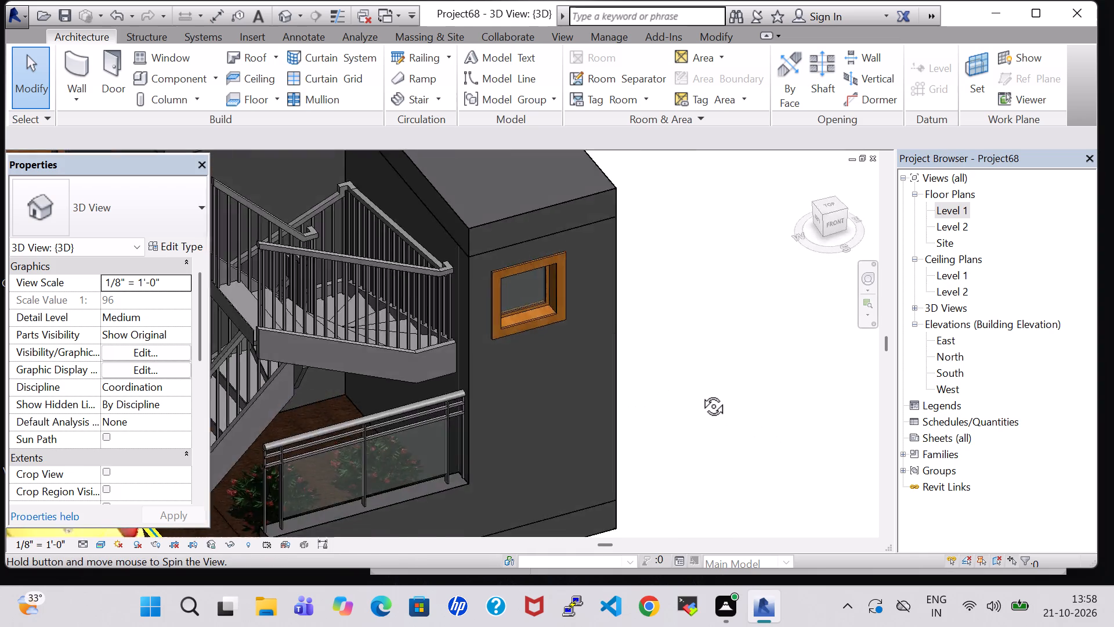
shift+middle_drag(700, 393, 670, 356)
middle_drag(541, 380, 820, 253)
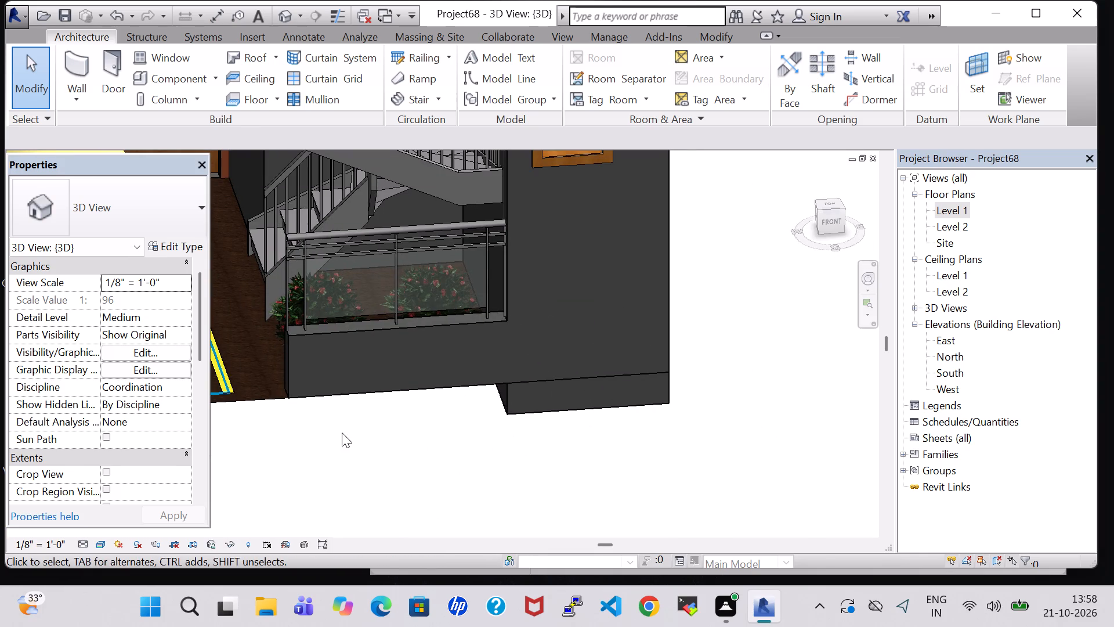
middle_drag(342, 433, 670, 431)
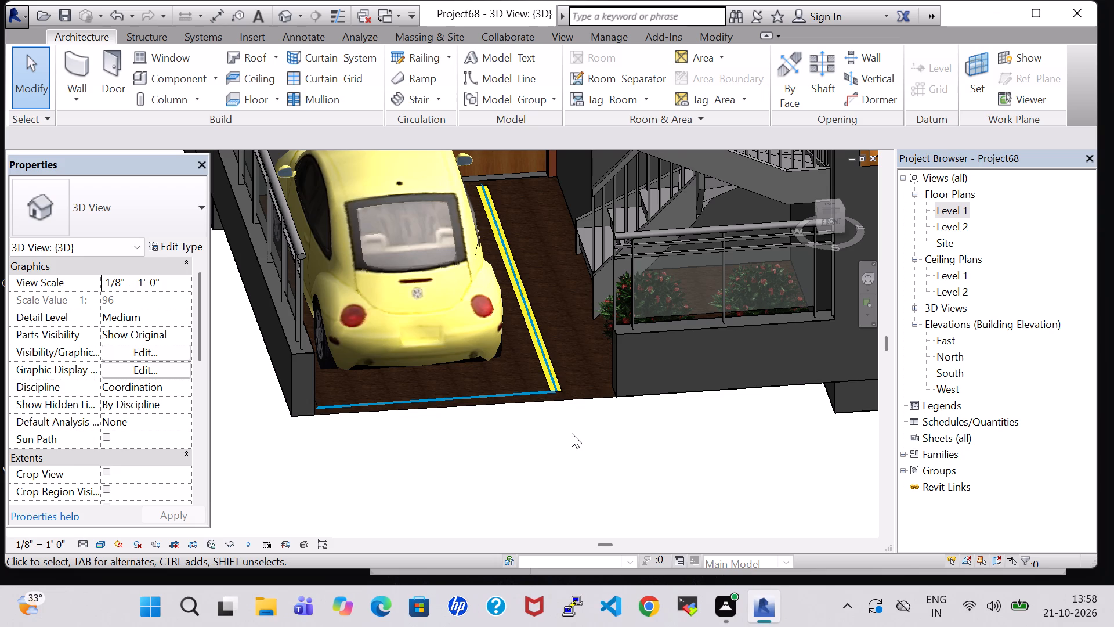
scroll(570, 431, down, 2)
shift+middle_drag(552, 258, 540, 440)
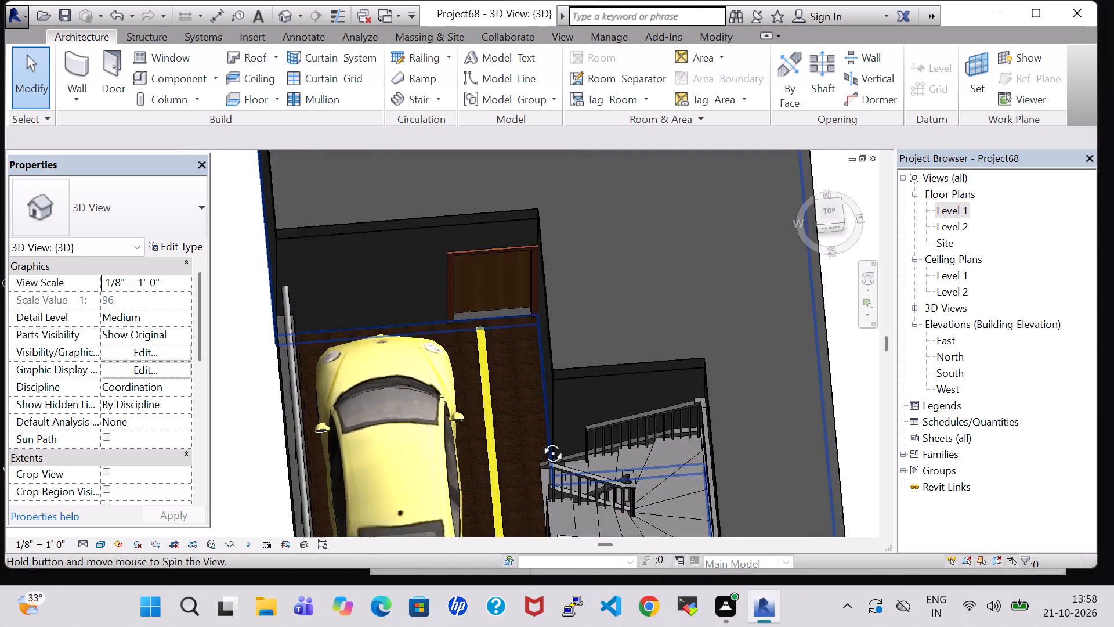
shift+middle_drag(540, 440, 523, 296)
Duplicate the type of the low front wall under the stair railing as a new wall type named Generic - 2".
click(532, 445)
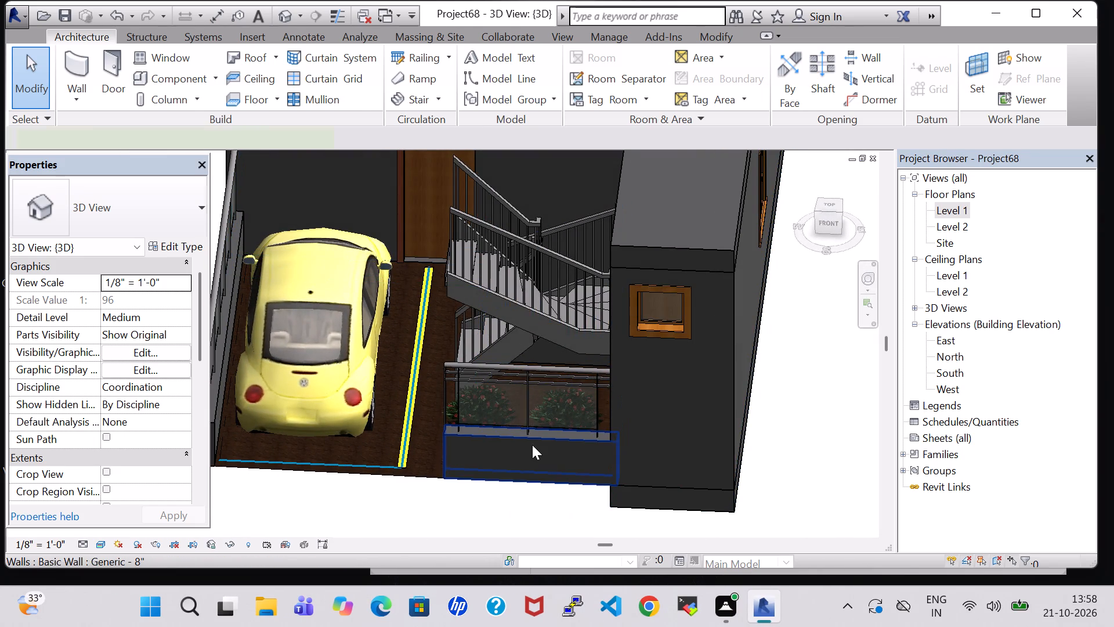
click(176, 251)
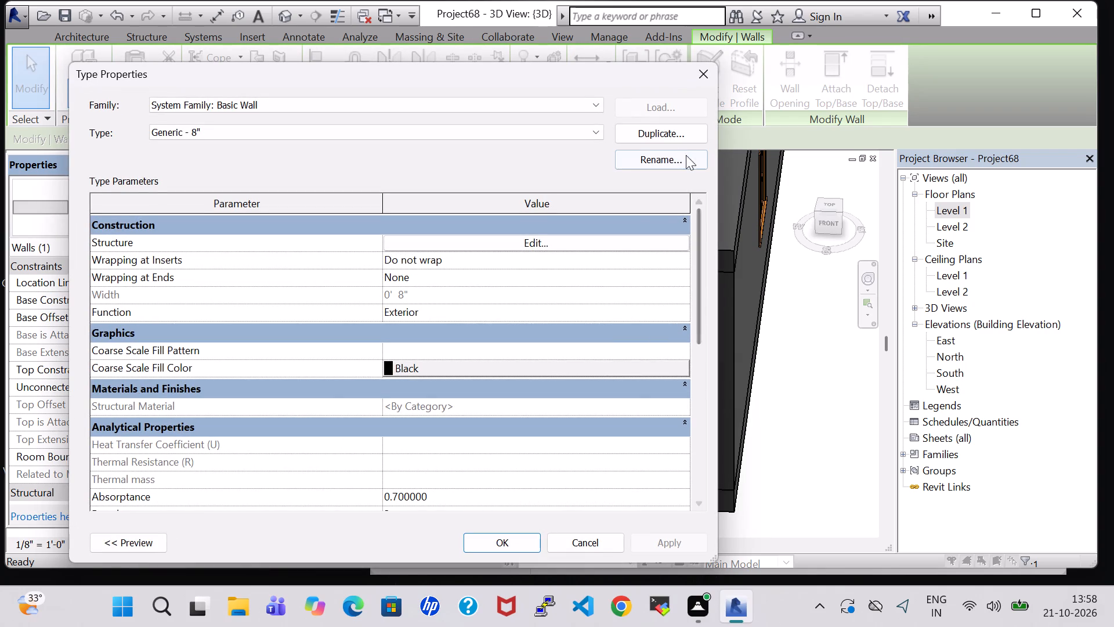
click(662, 134)
click(386, 300)
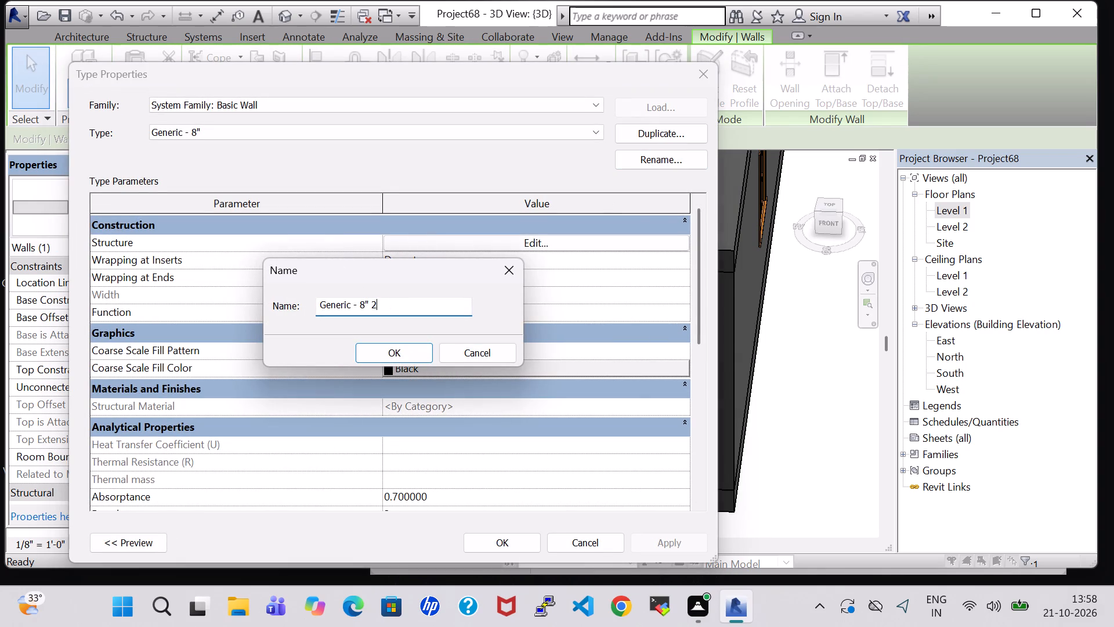
key(BackSpace)
key(BackSpace)
key(BackSpace)
key(BackSpace)
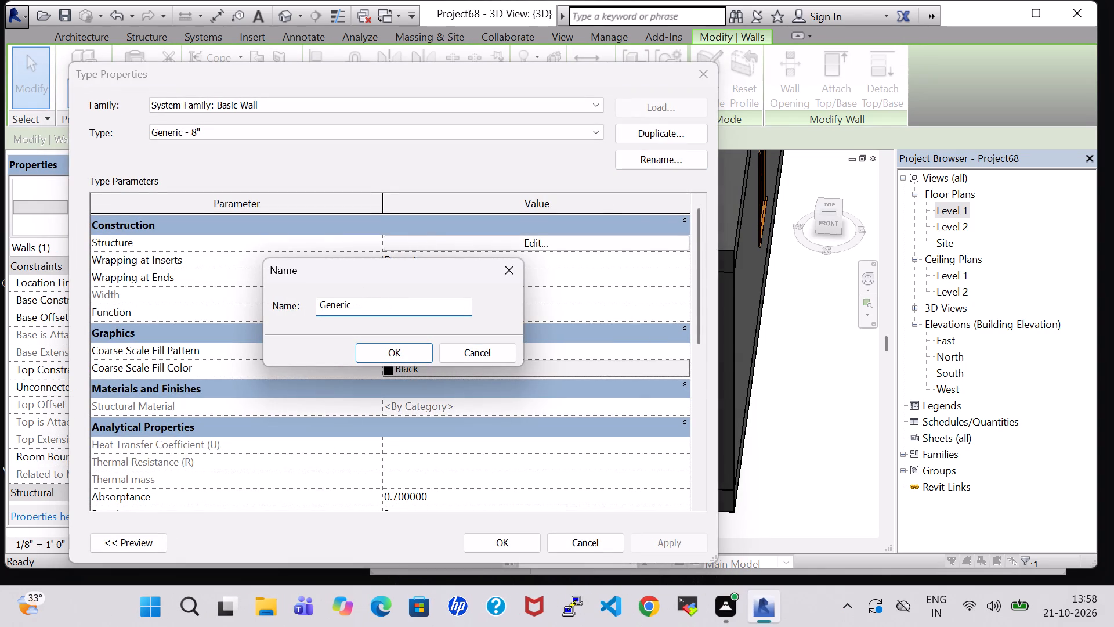
key(2)
key(shift+quotedbl)
click(388, 353)
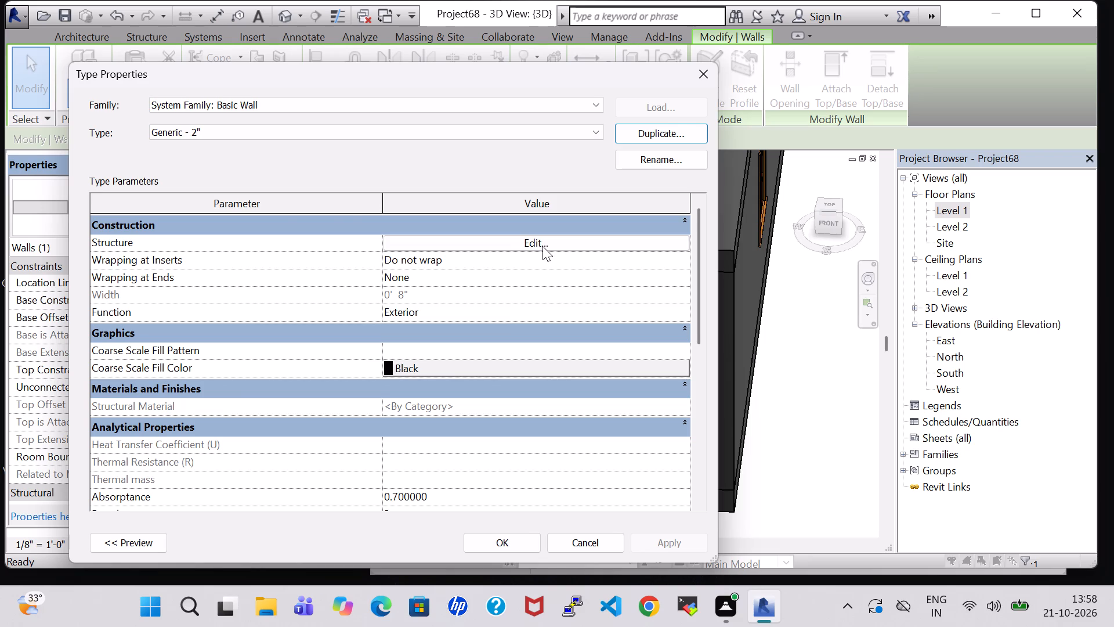
Set the structure layer material of the Generic - 2" wall type to Birch.
click(542, 246)
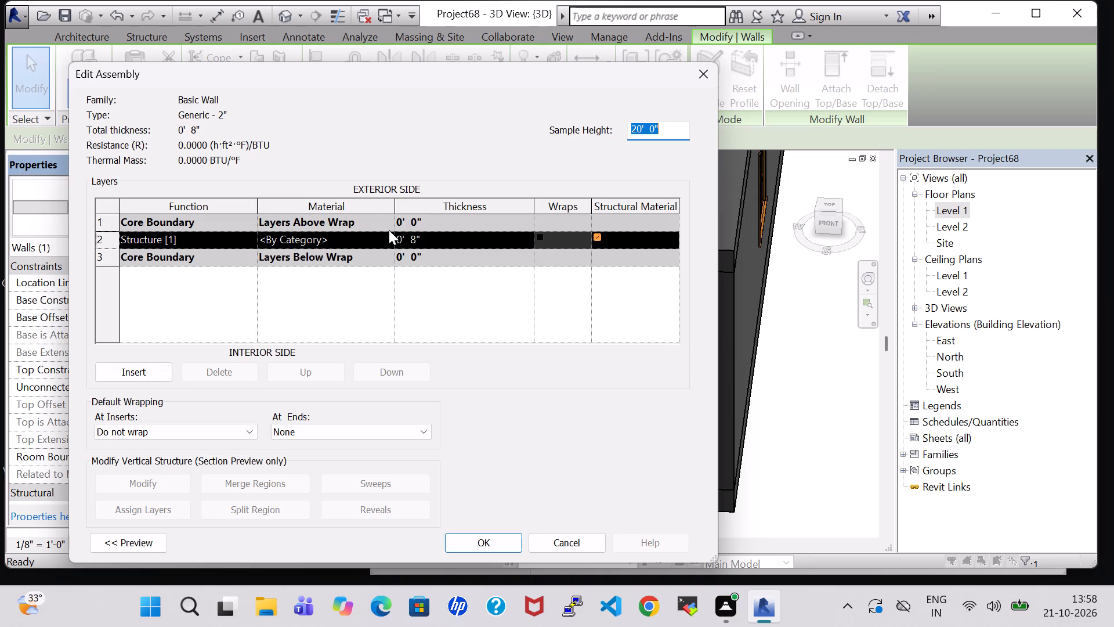
click(389, 235)
click(265, 392)
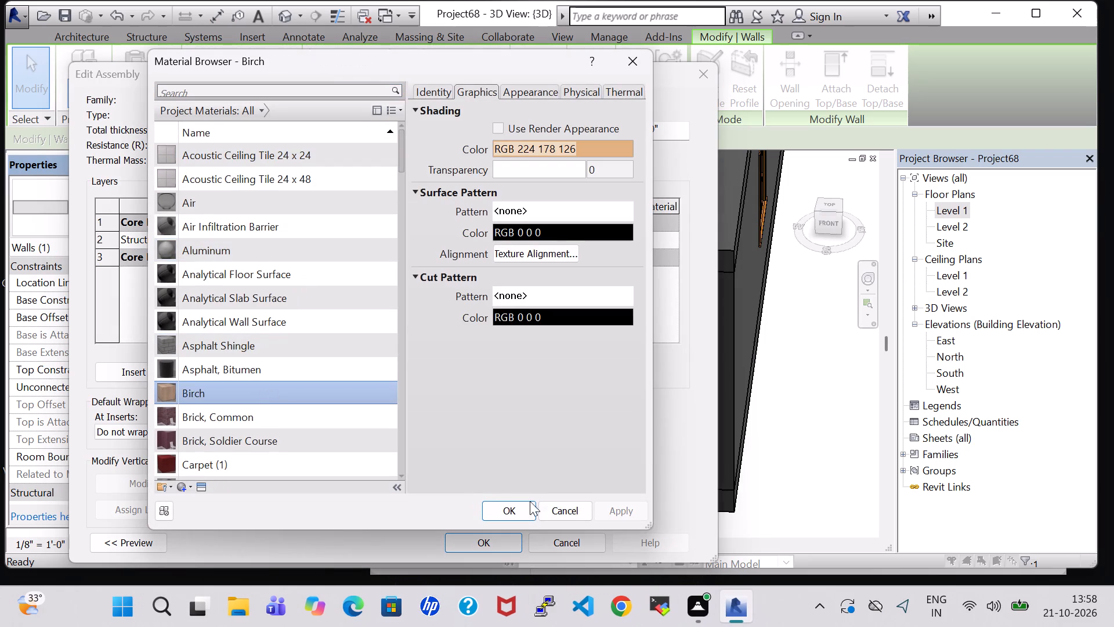
click(513, 508)
click(511, 539)
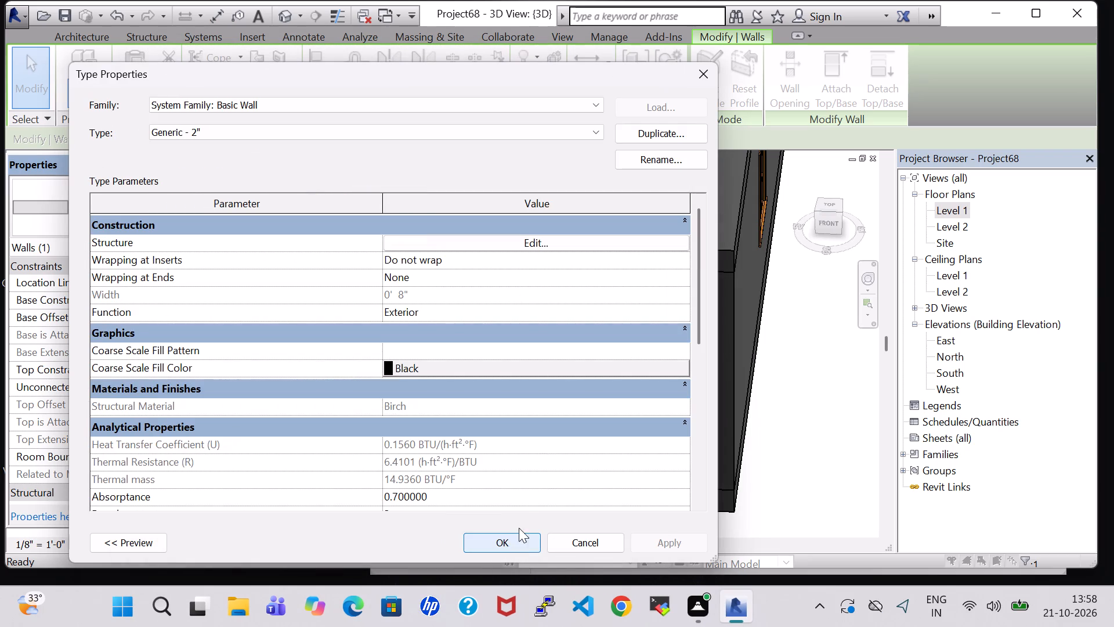
click(500, 535)
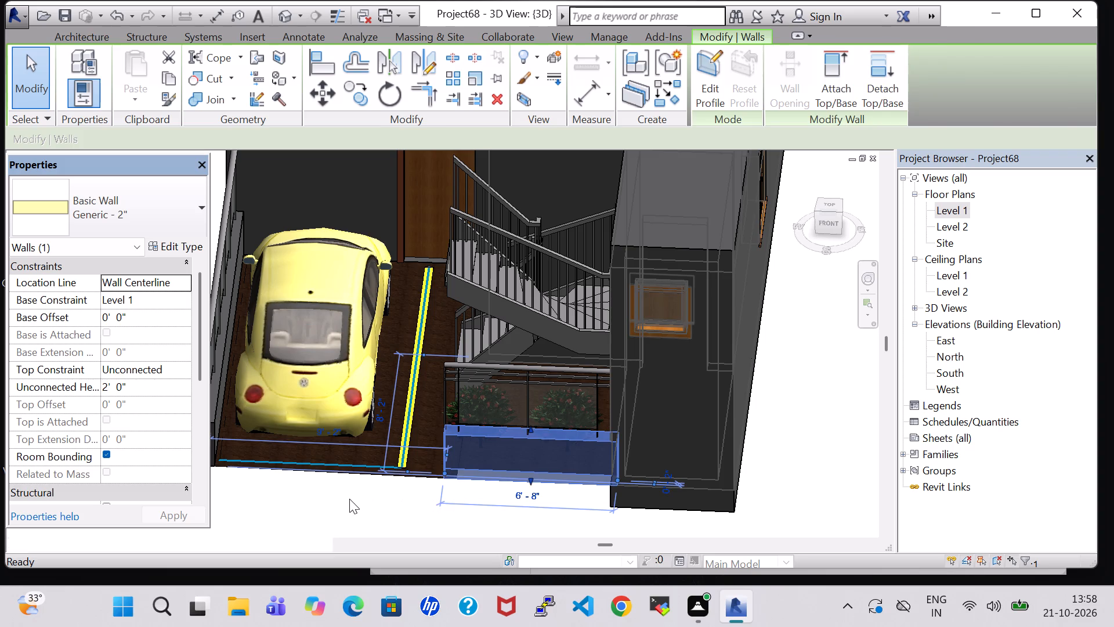
click(349, 499)
Change the low wall along the west side of the parking to the Generic - 2" type.
middle_drag(344, 493, 507, 496)
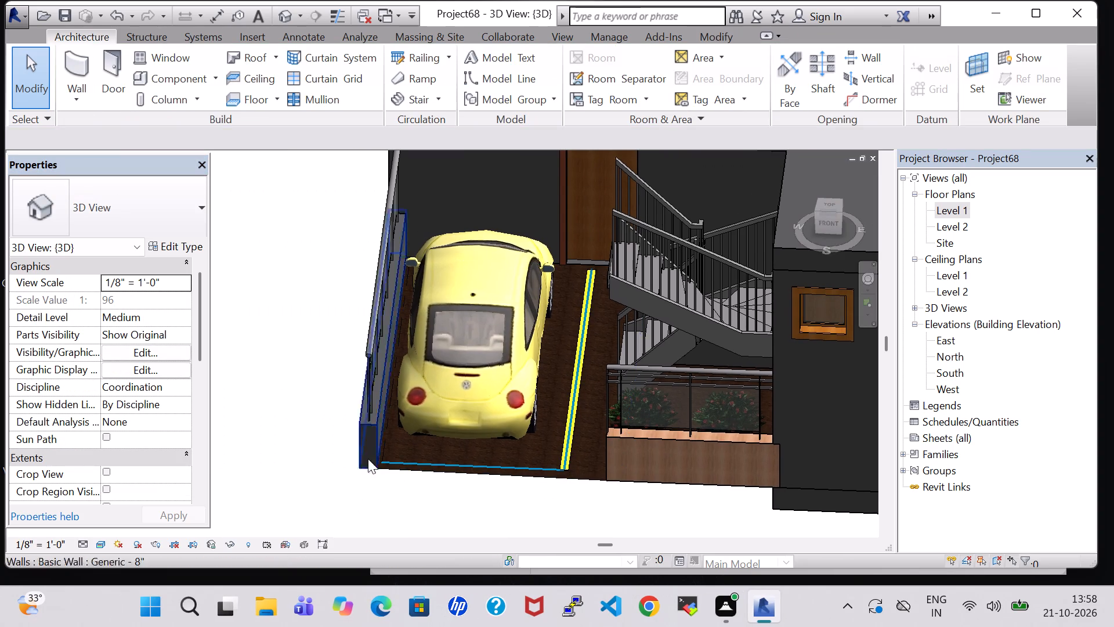
click(366, 443)
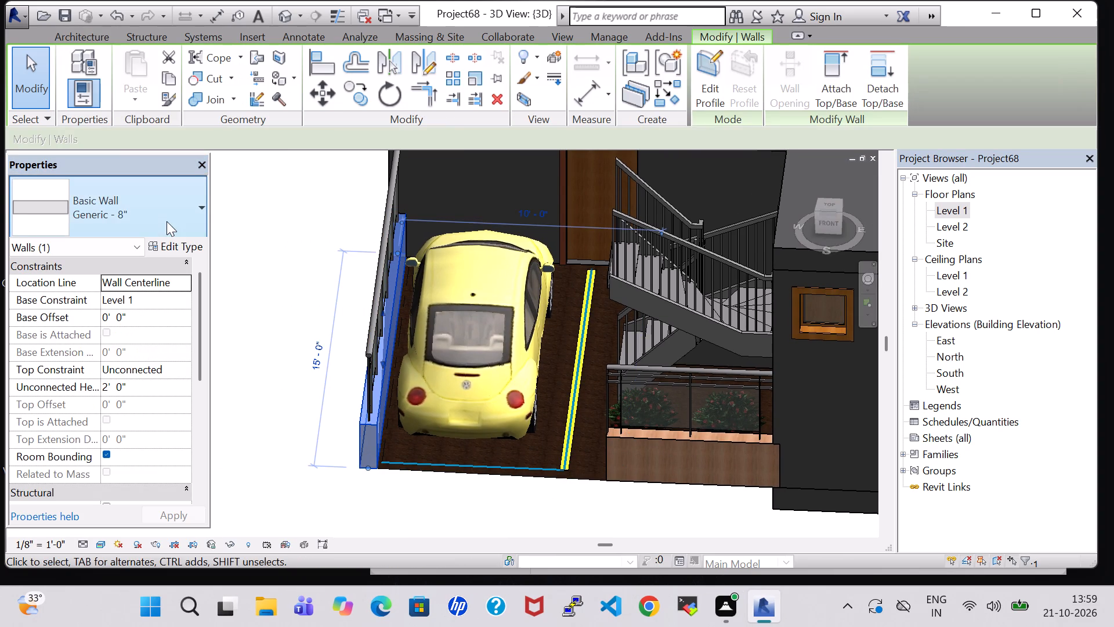
click(171, 227)
click(165, 546)
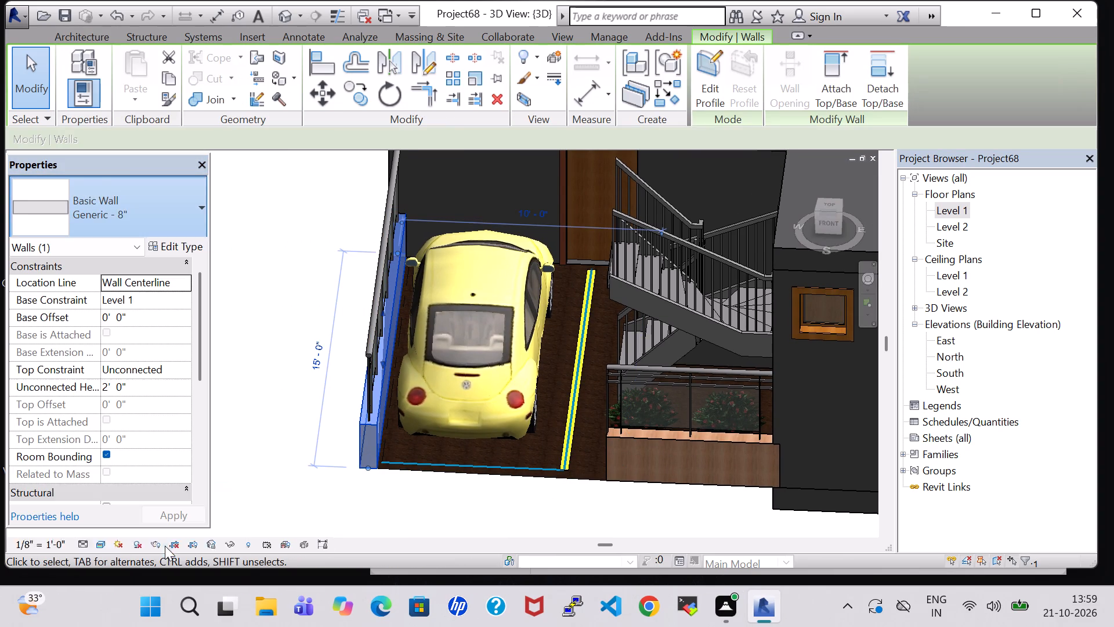
click(249, 422)
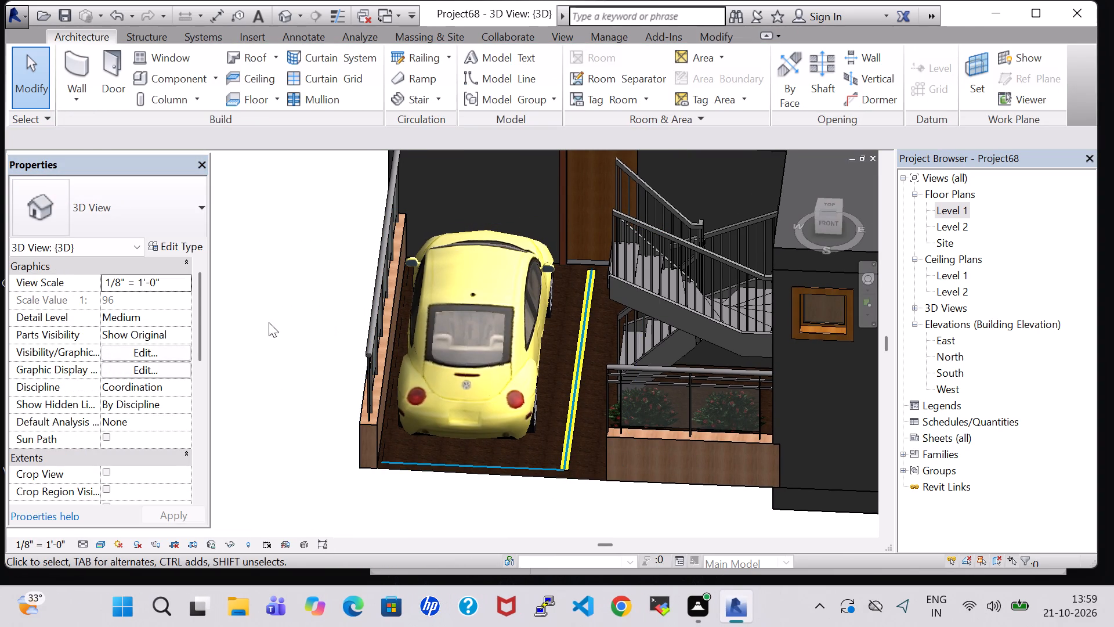
Set the structure layer material of the Generic - 12" roof type to Brick, Soldier Course.
middle_drag(316, 282, 269, 449)
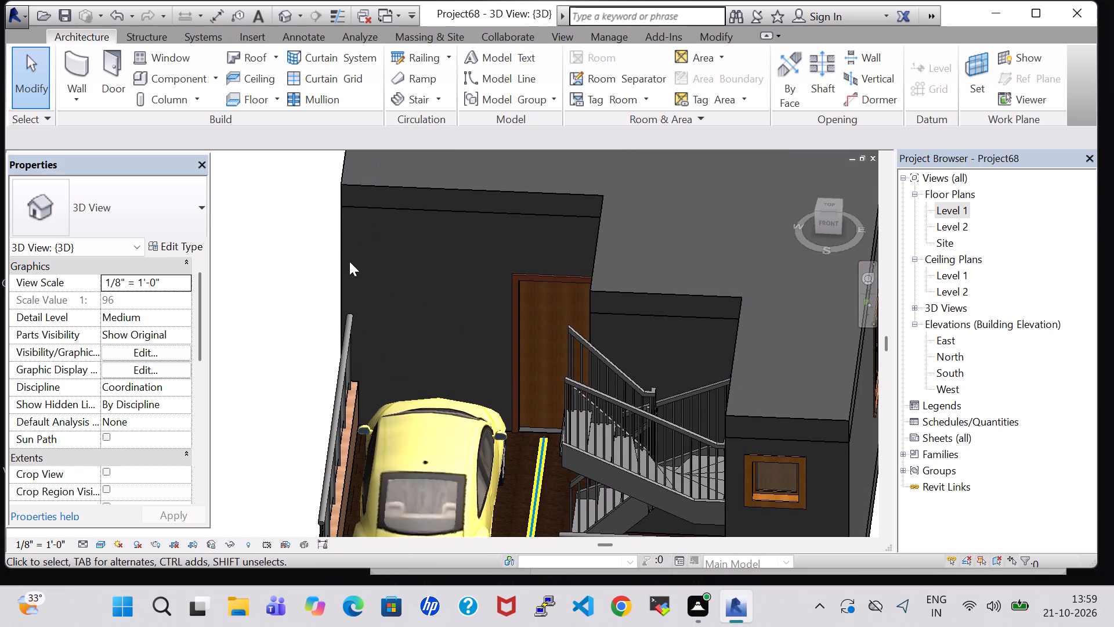
click(406, 185)
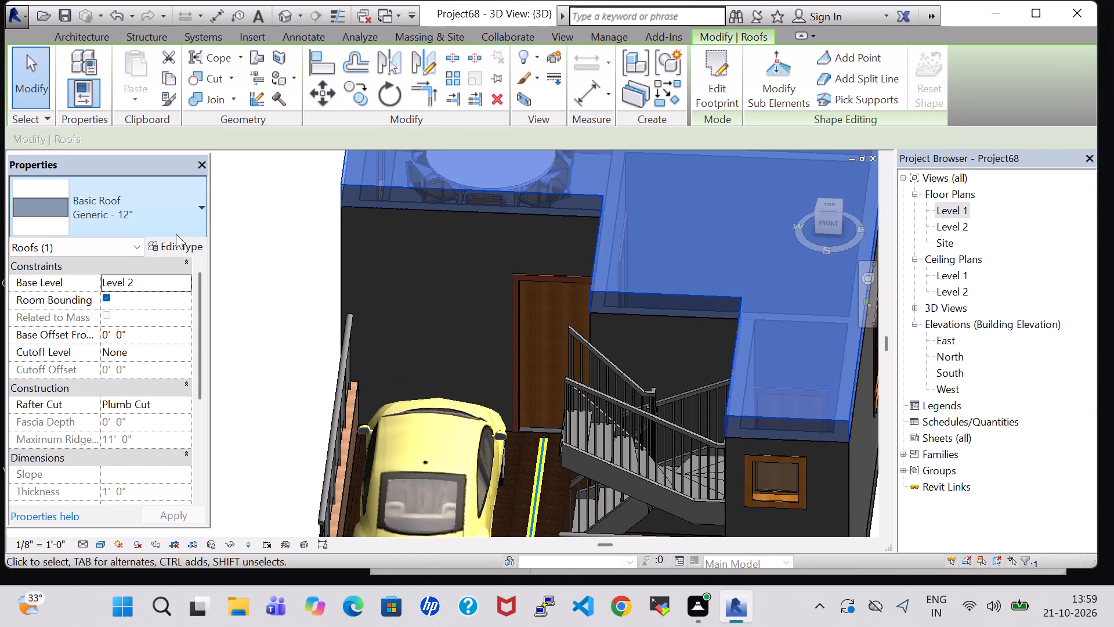
click(187, 250)
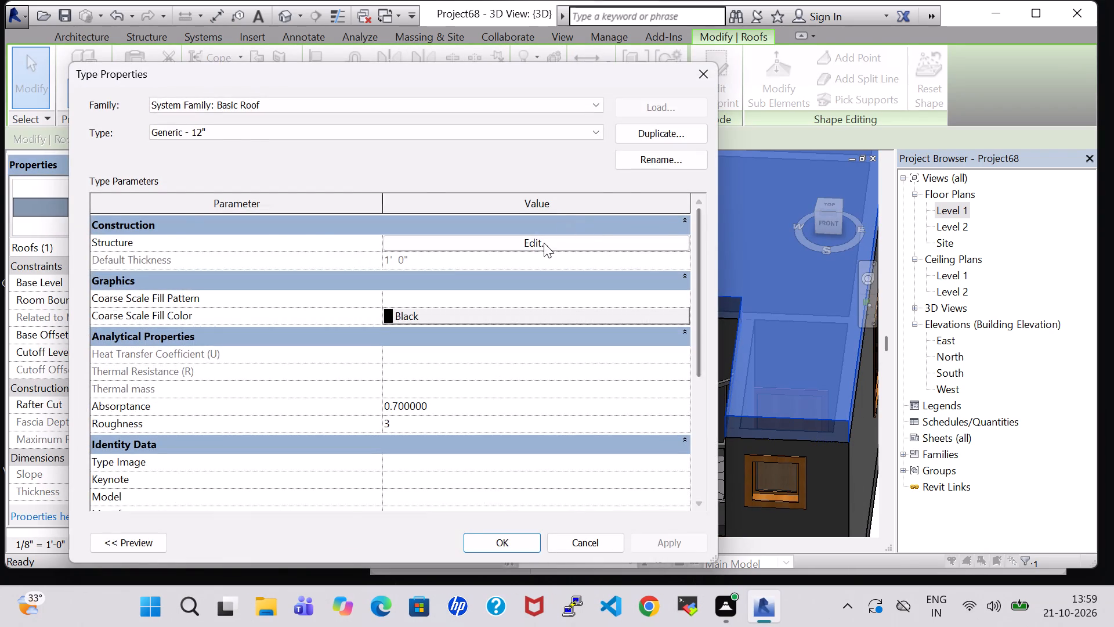
click(543, 243)
click(385, 236)
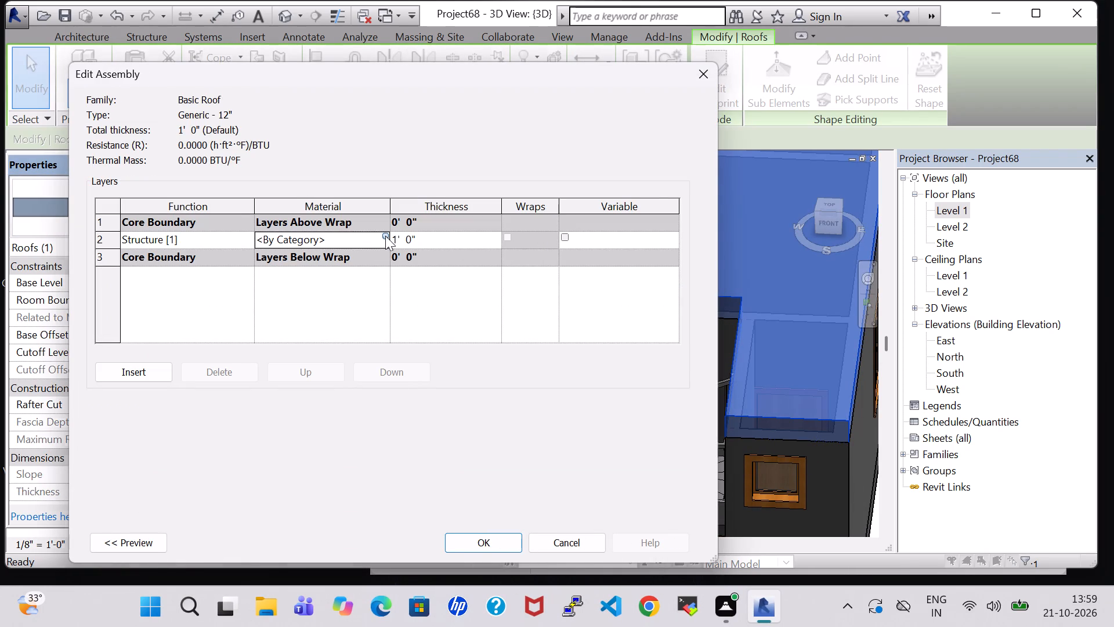
click(211, 356)
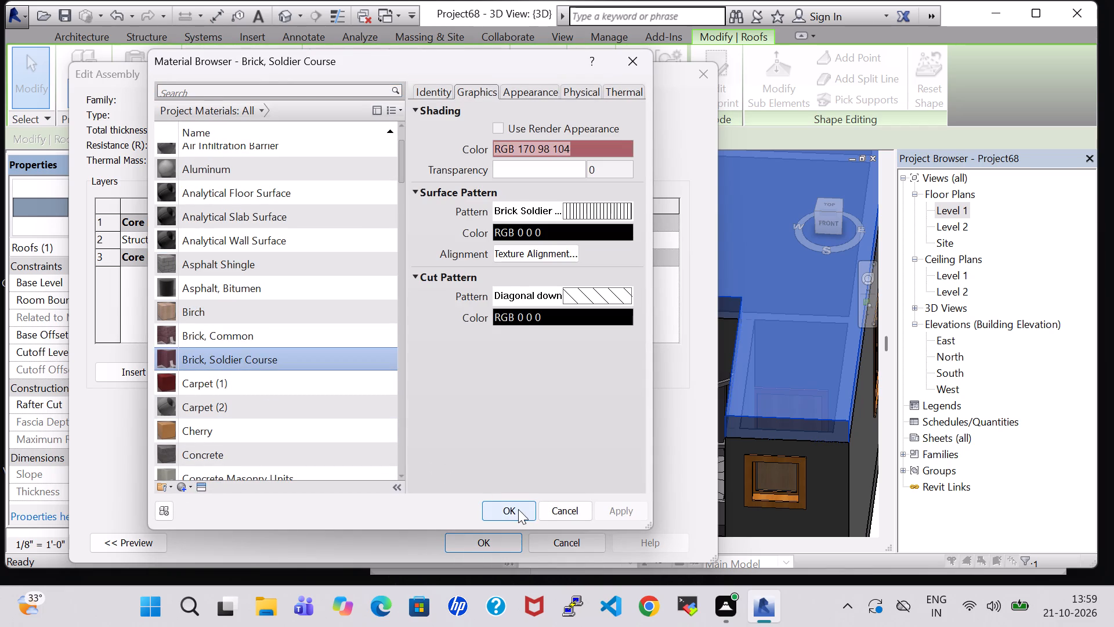
click(507, 503)
click(504, 543)
click(504, 540)
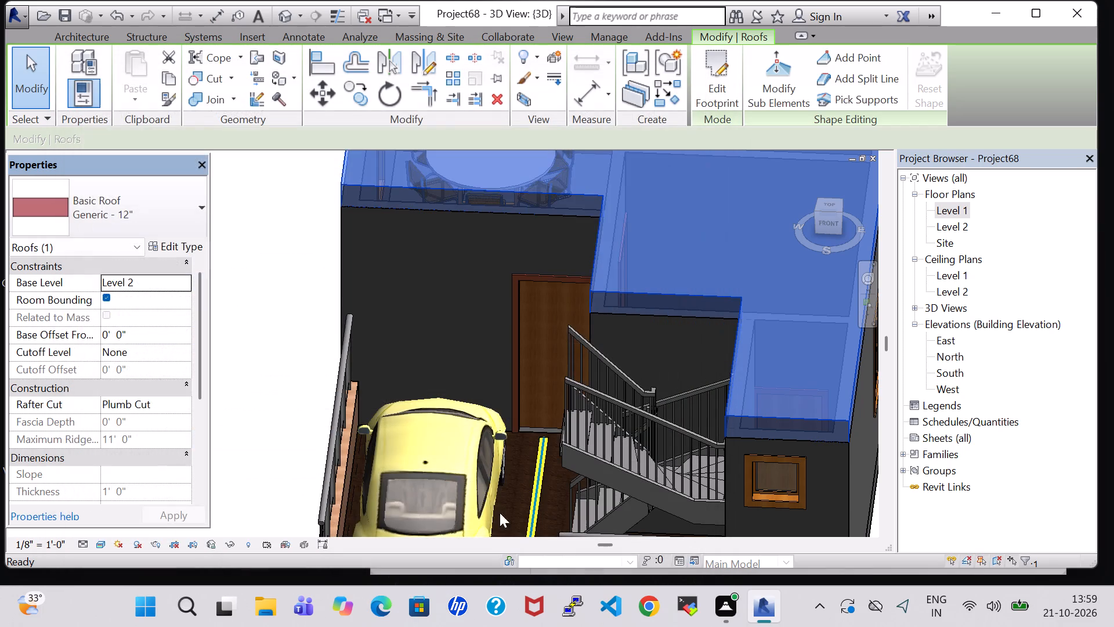
click(278, 294)
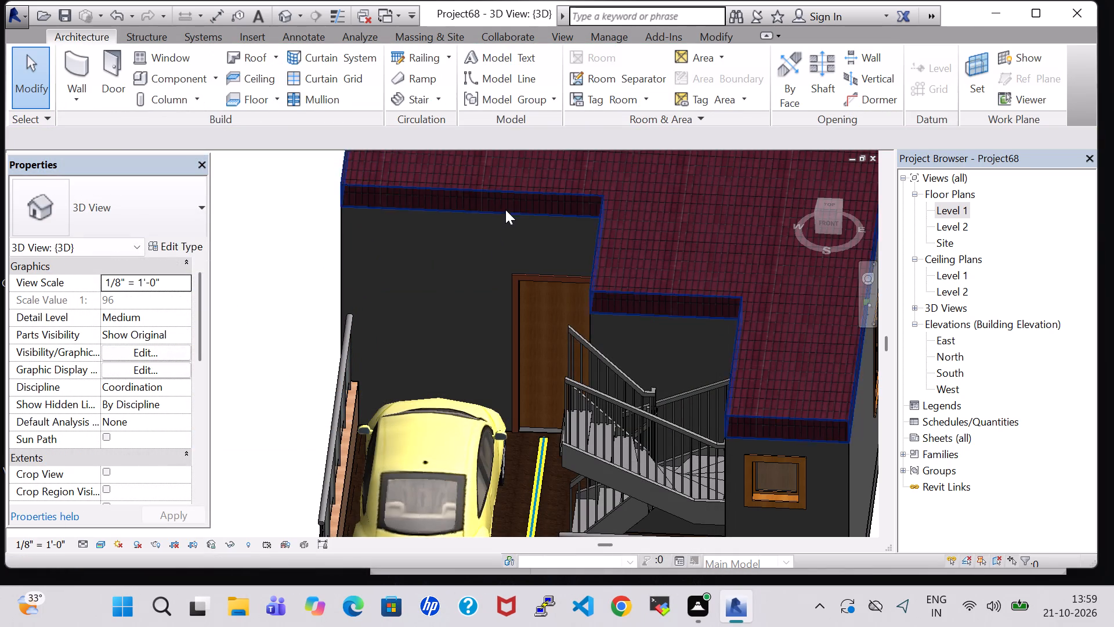
Set the structure layer material of the Generic - 8" wall type to Brick, Common.
click(339, 268)
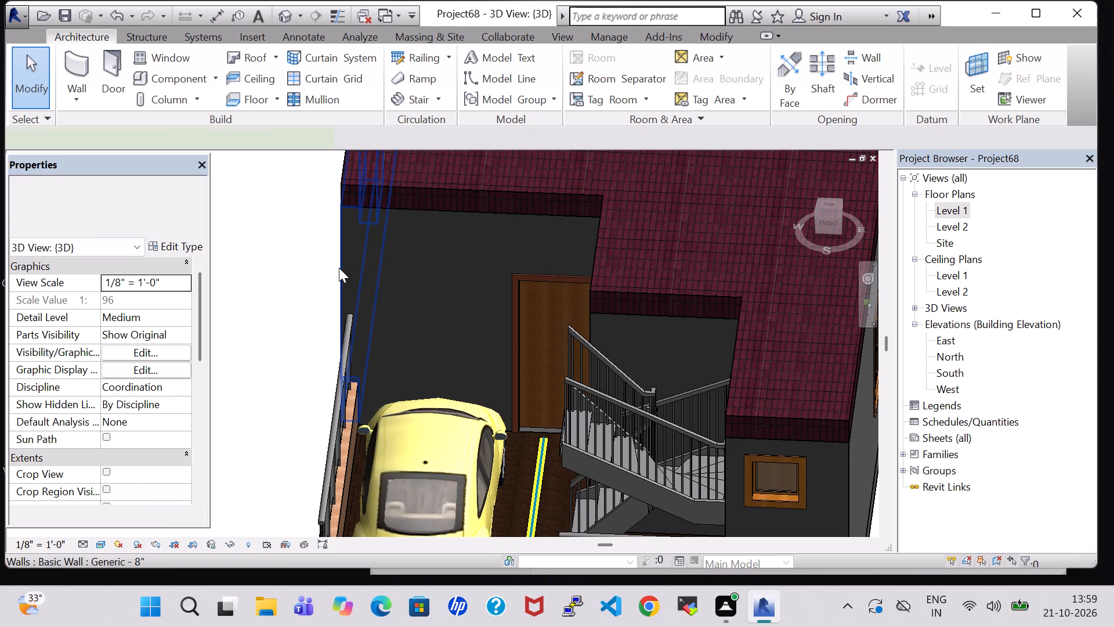
click(189, 249)
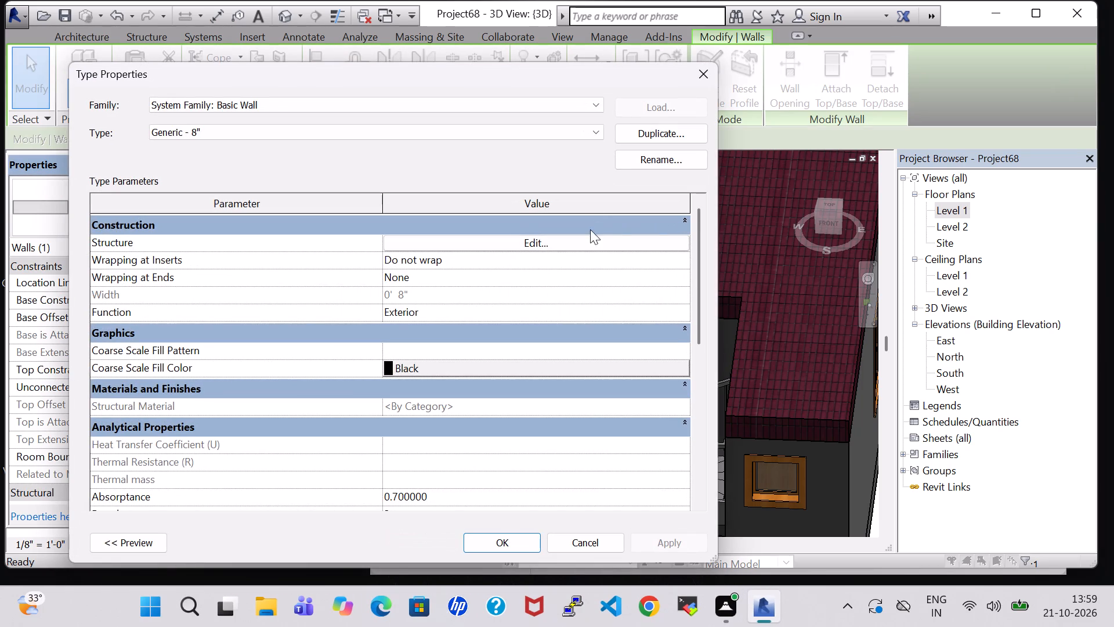
click(553, 242)
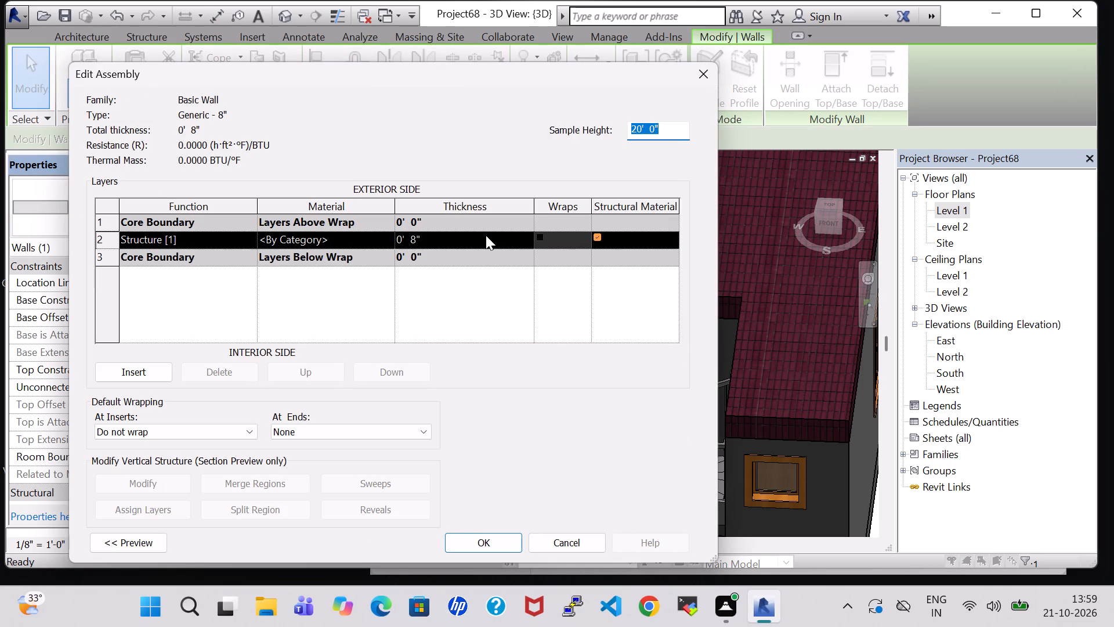
click(389, 236)
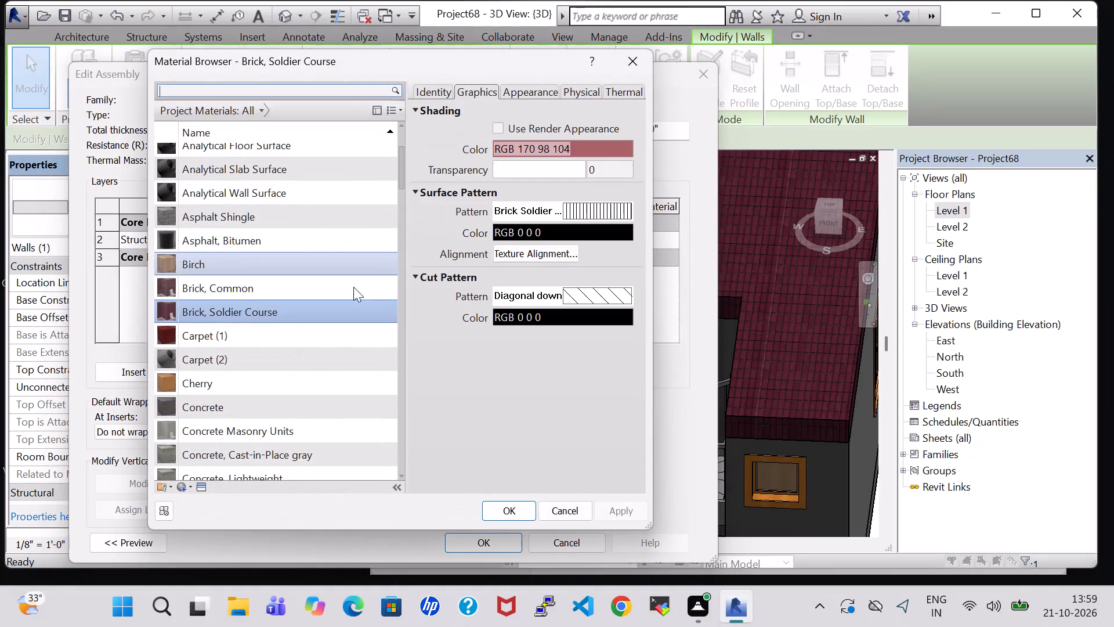
click(261, 297)
click(518, 507)
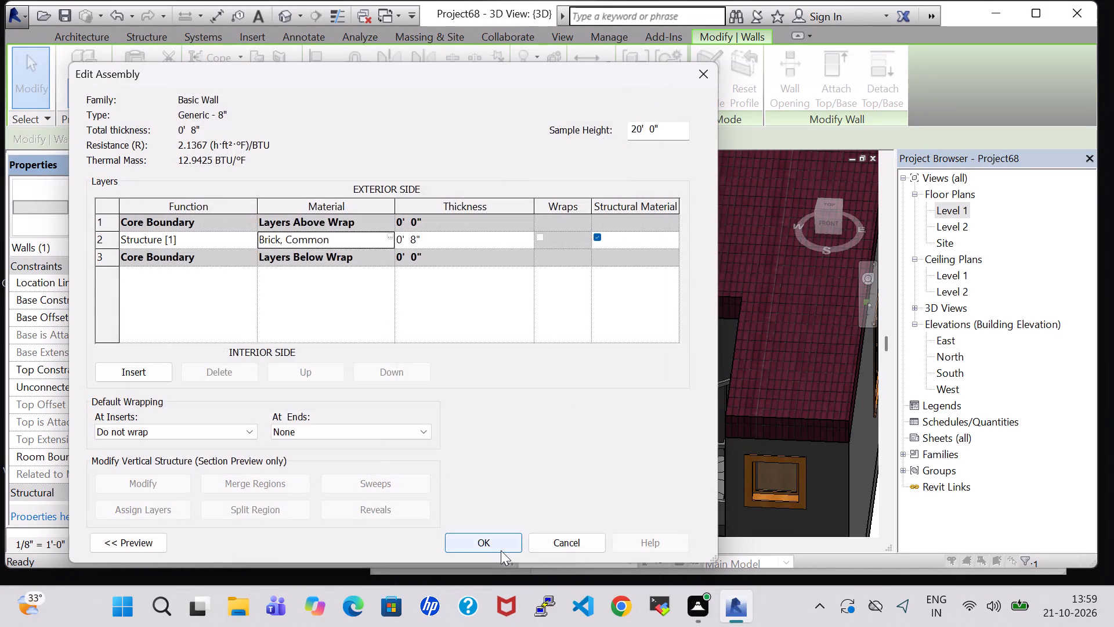
click(501, 550)
click(497, 538)
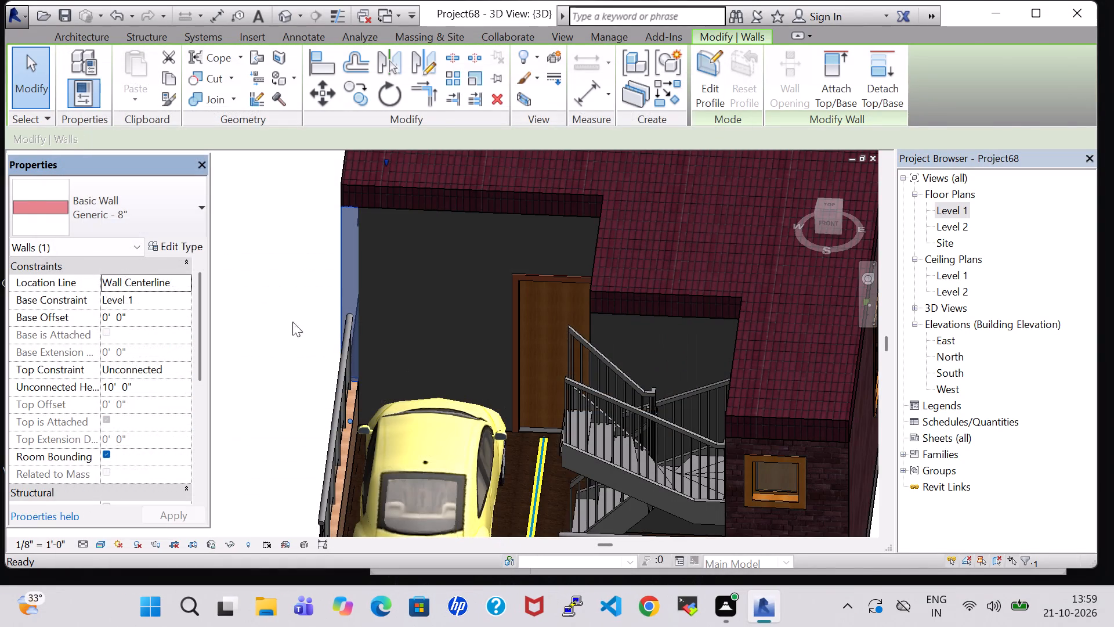
click(261, 313)
Set the structure layer material of the INNER 6" wall type, used behind the parked car, to Brick, Common.
middle_drag(261, 313, 267, 320)
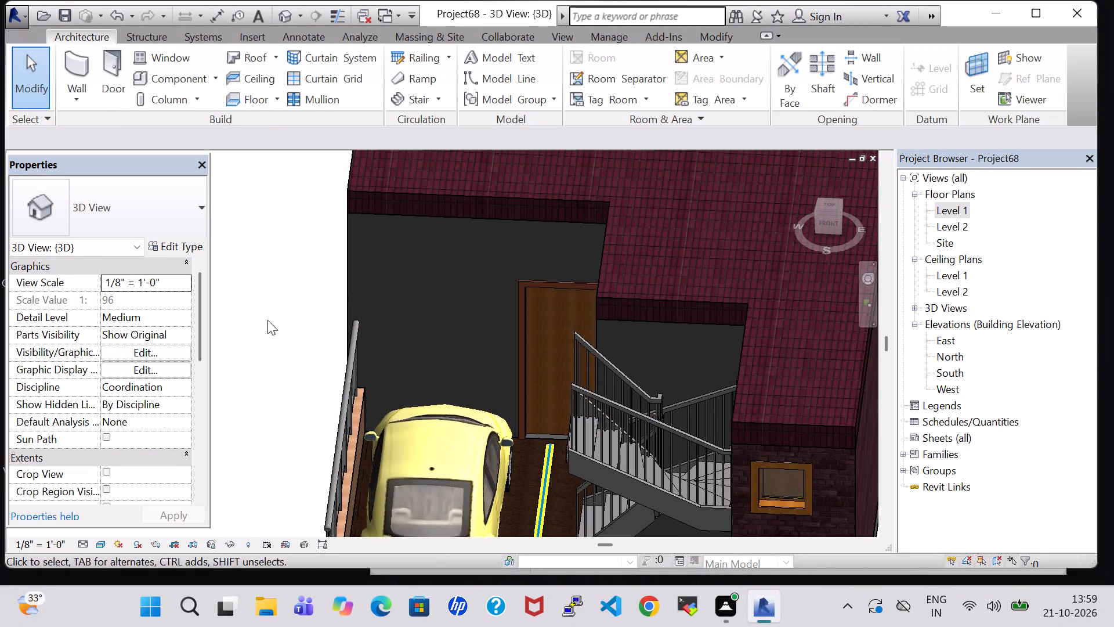
shift+middle_drag(267, 320, 335, 338)
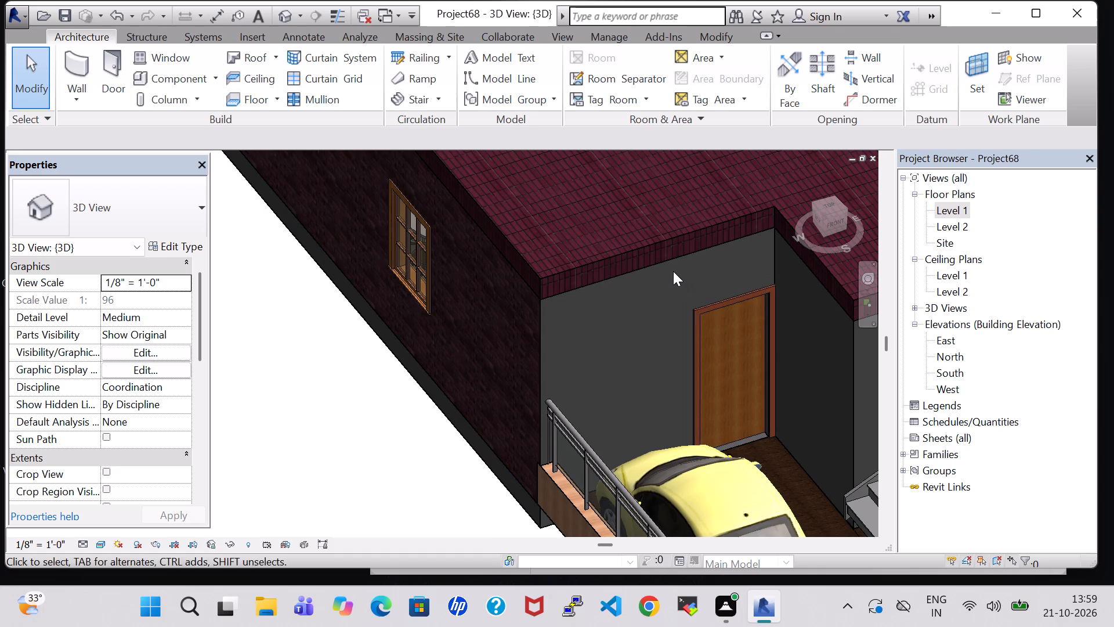
click(672, 266)
click(175, 249)
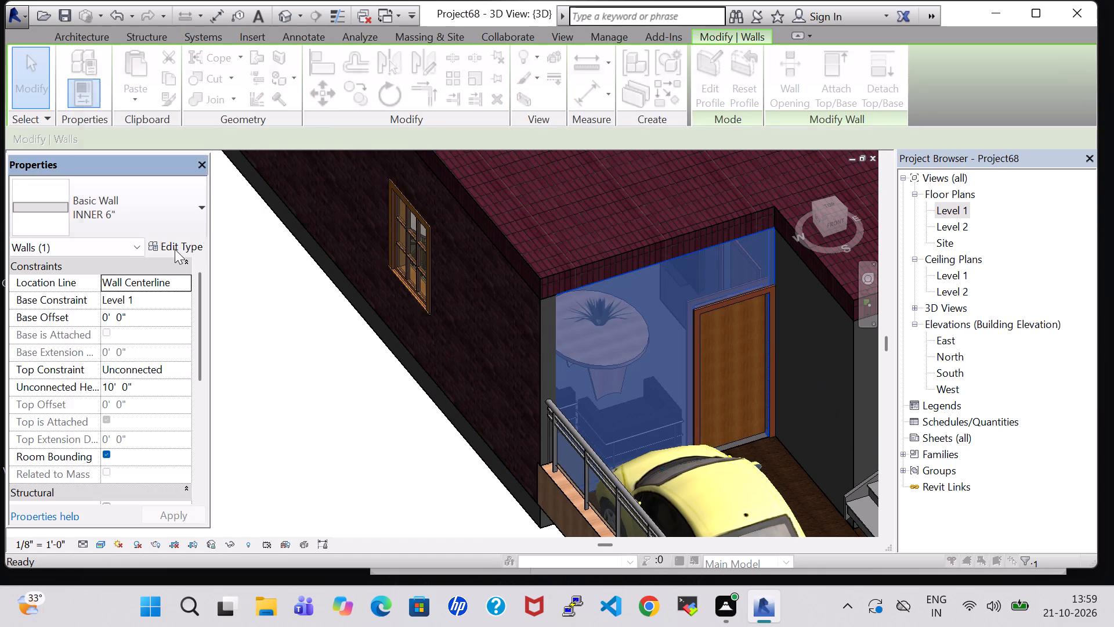
click(564, 242)
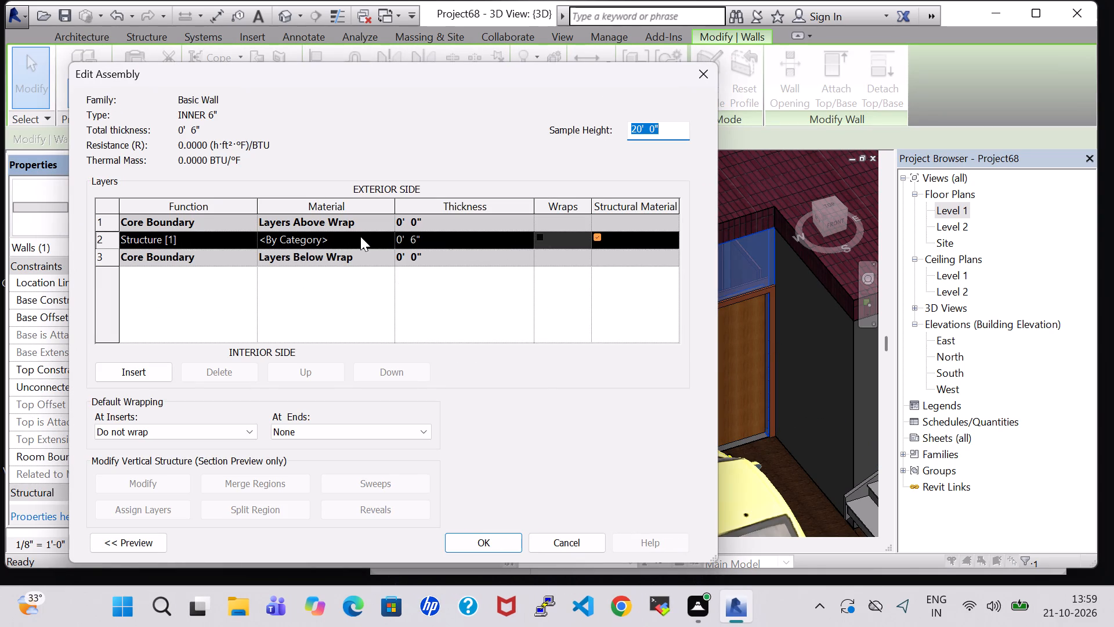
click(393, 236)
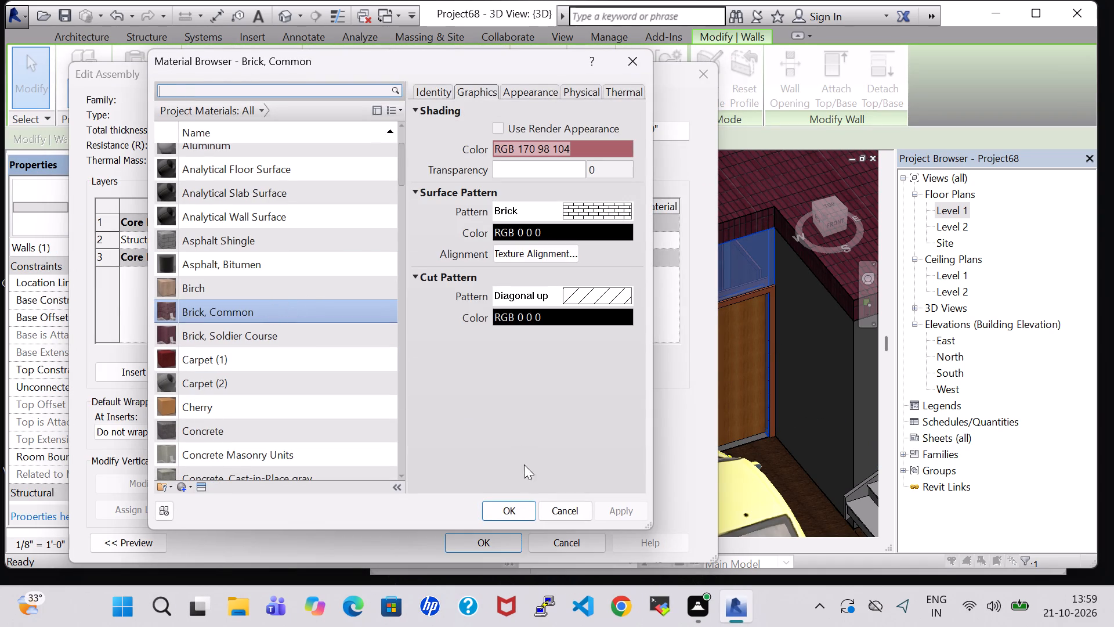
click(528, 502)
click(495, 539)
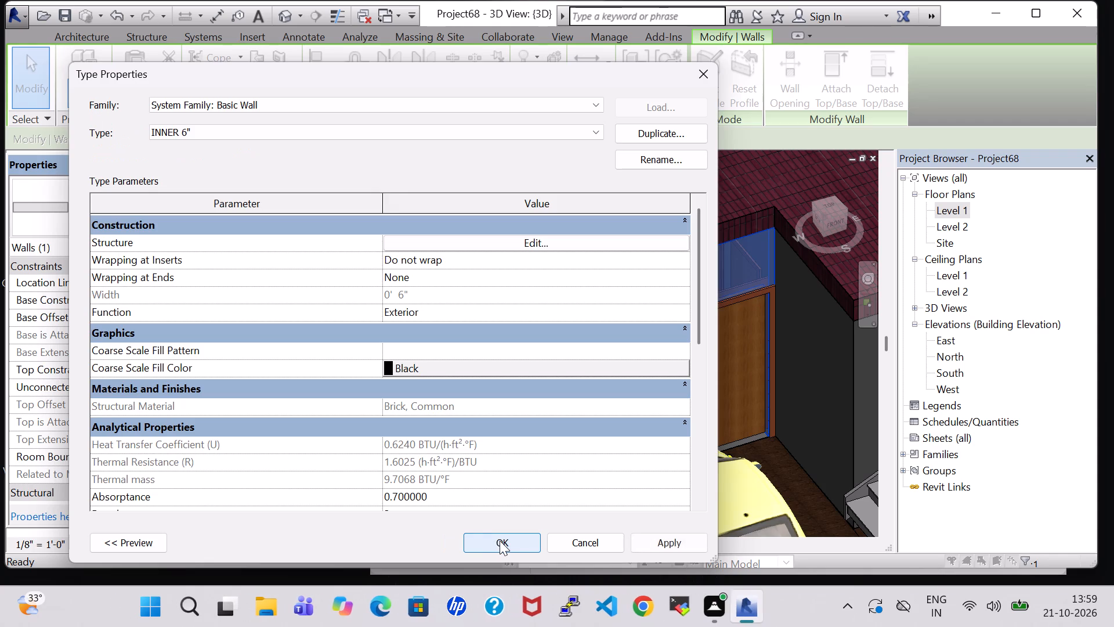
click(500, 540)
click(404, 474)
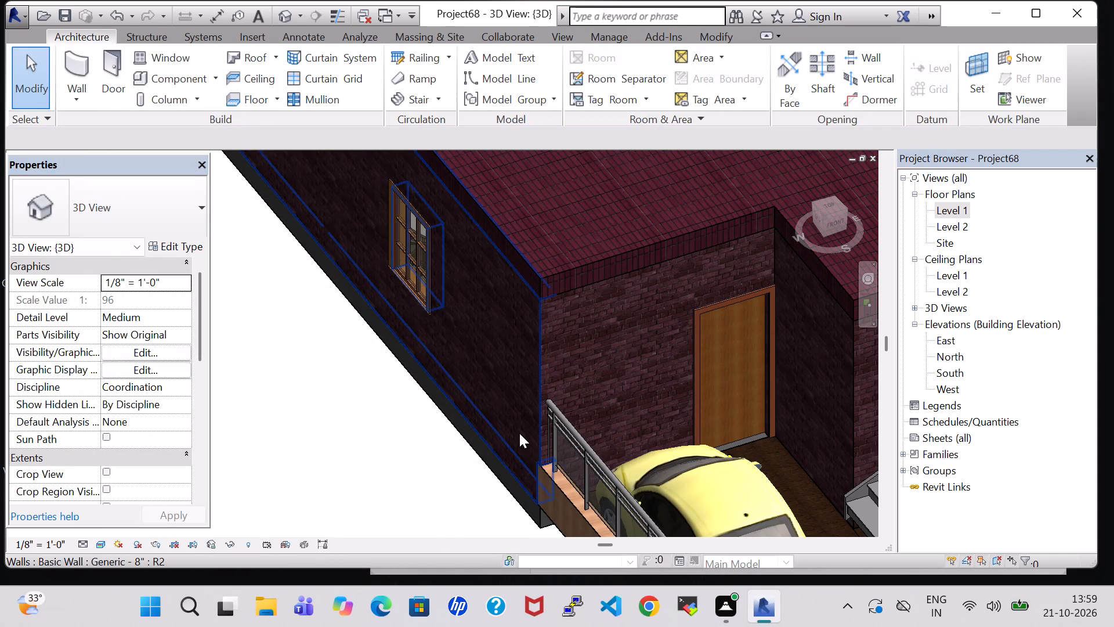
On the Level 1 floor plan, delete the window in the south wall of the toilet beside the stair.
scroll(524, 433, down, 9)
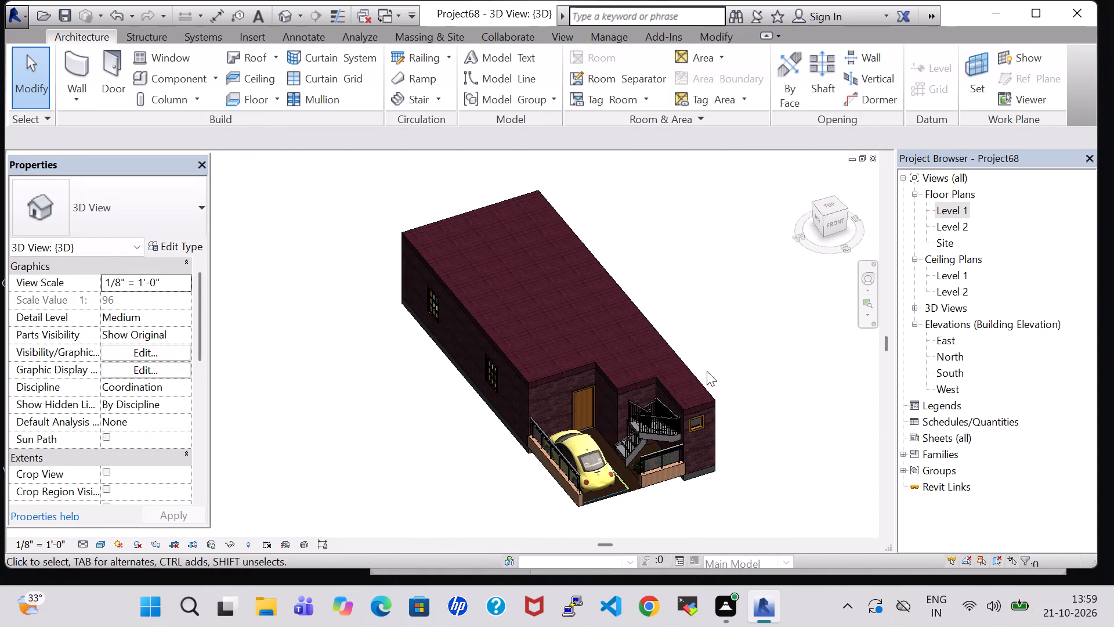
middle_drag(733, 335, 675, 296)
middle_drag(667, 423, 645, 421)
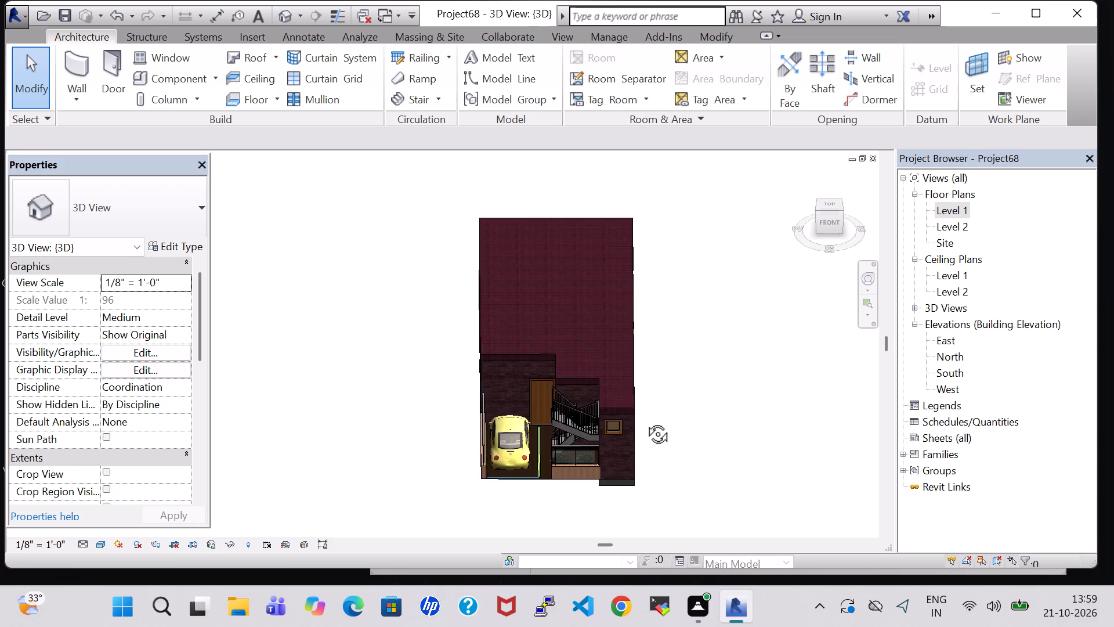
middle_drag(645, 421, 616, 414)
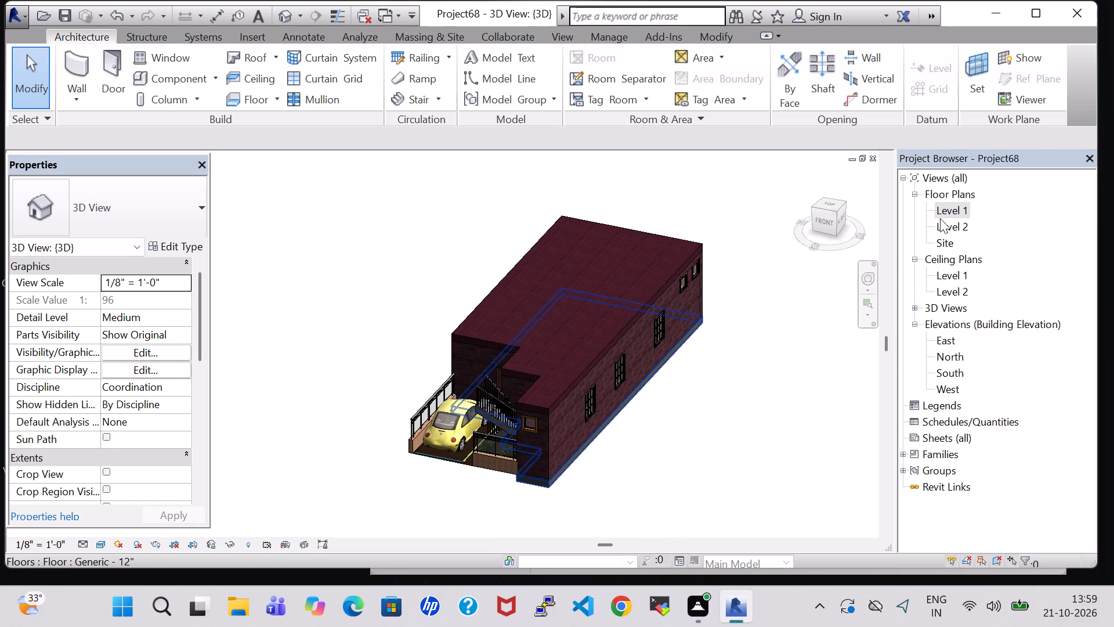
click(959, 200)
double_click(949, 212)
scroll(781, 380, down, 1)
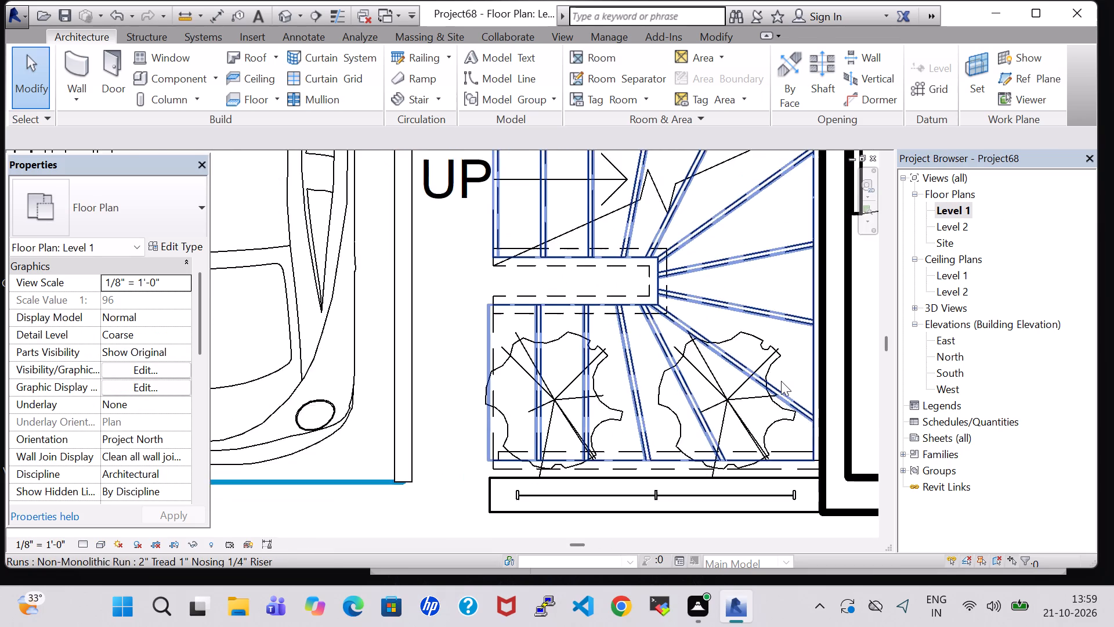
scroll(781, 381, down, 2)
middle_drag(781, 381, 531, 370)
scroll(531, 368, down, 2)
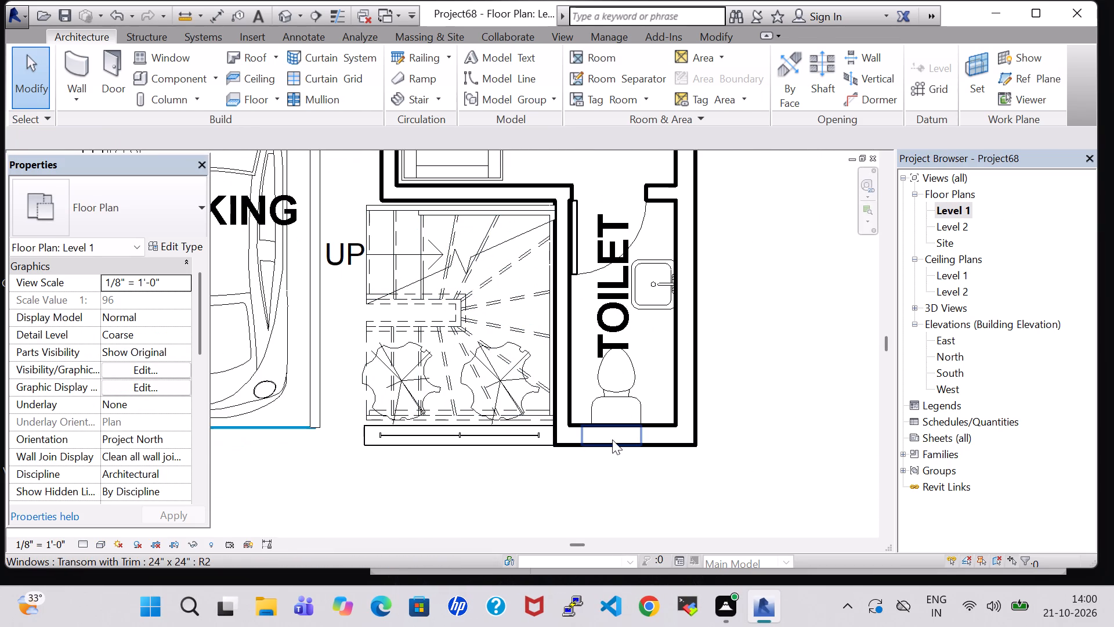
click(612, 439)
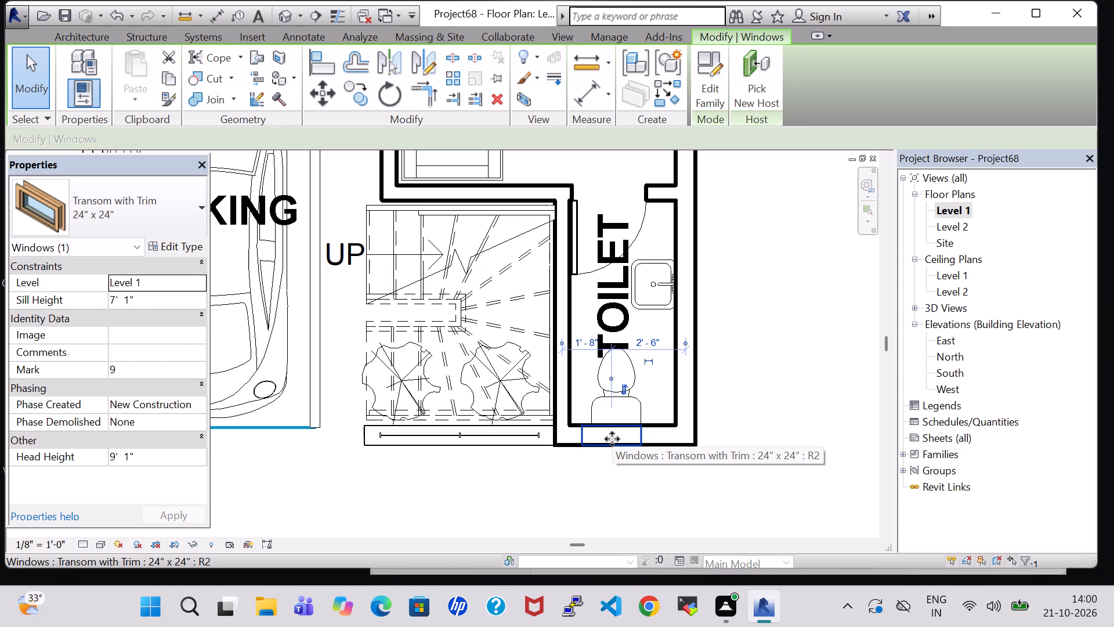
key(Delete)
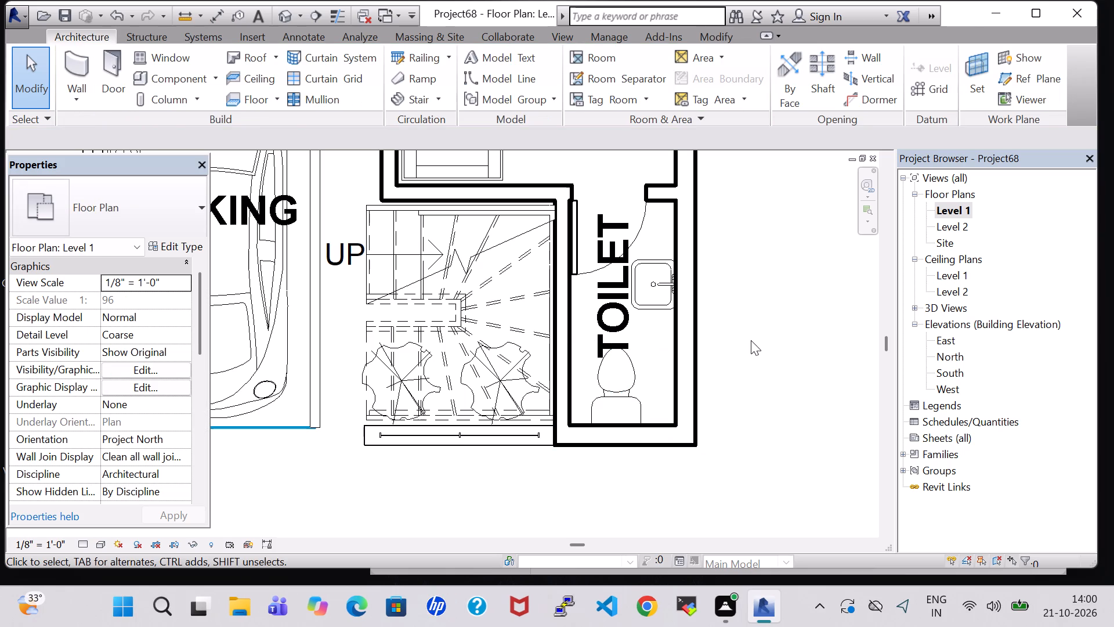
click(751, 340)
Place a Transom with Trim 24" x 24" window in the front toilet's east wall, about 3' 1" from the south wall.
click(158, 80)
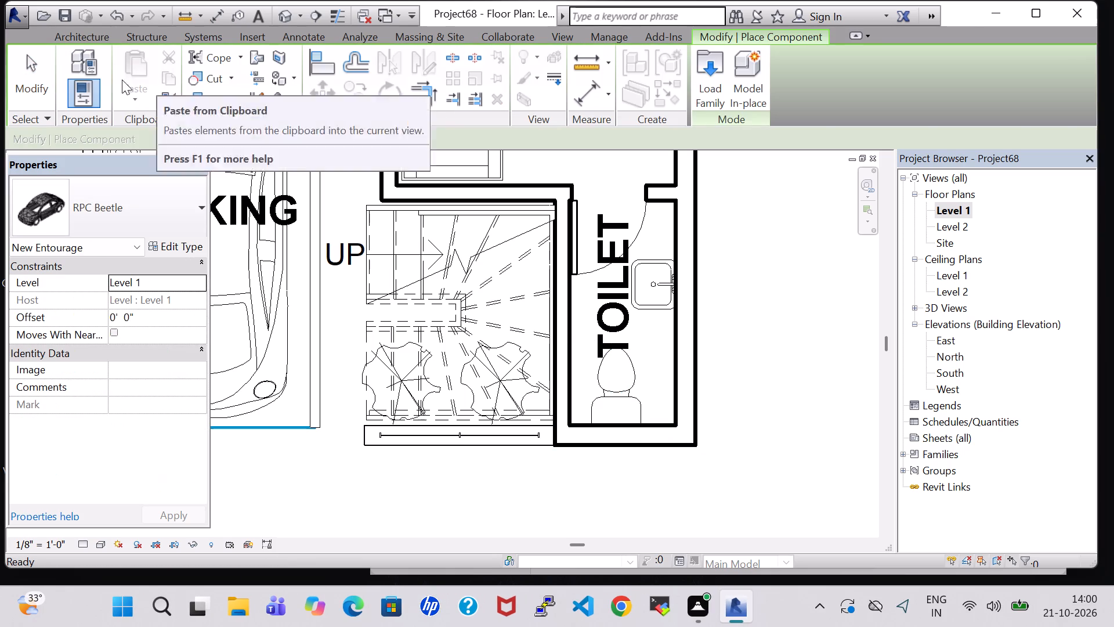
click(78, 37)
click(150, 53)
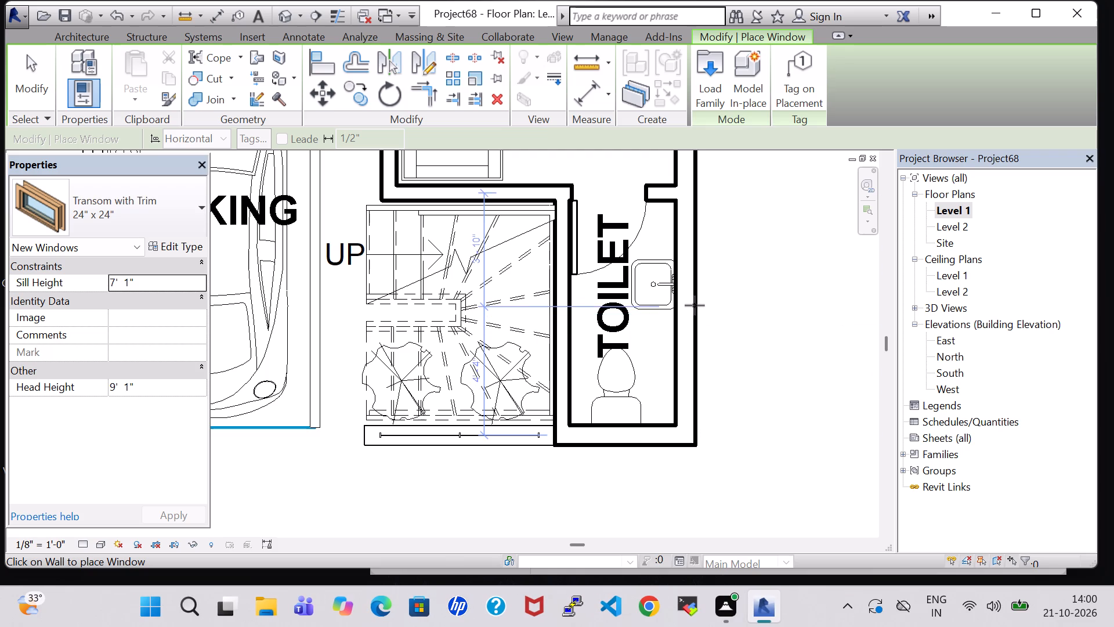
click(686, 343)
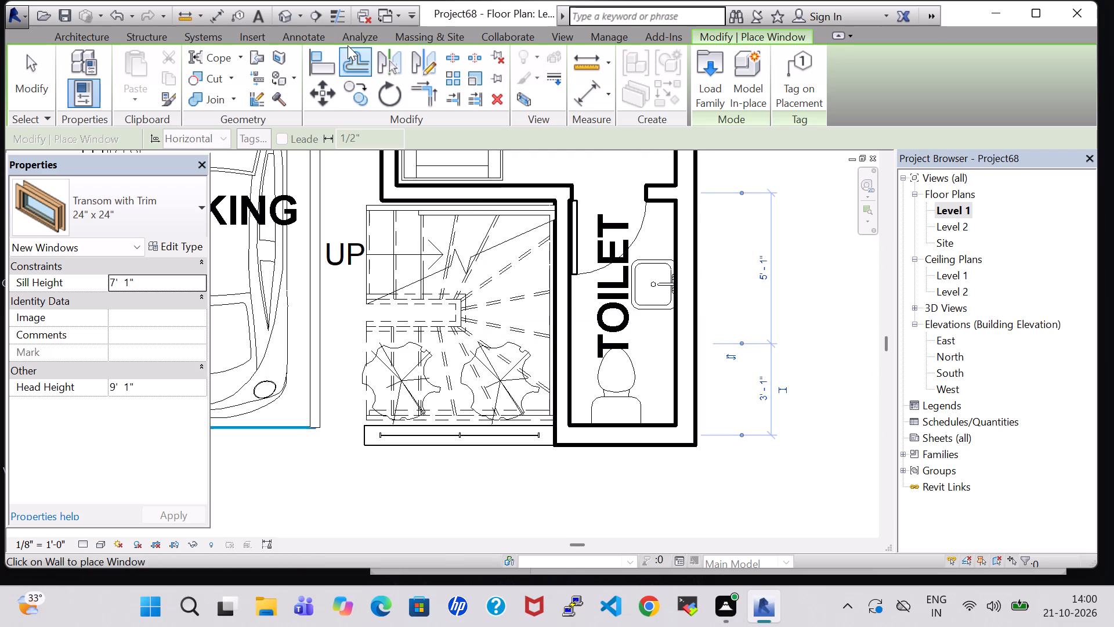
click(285, 12)
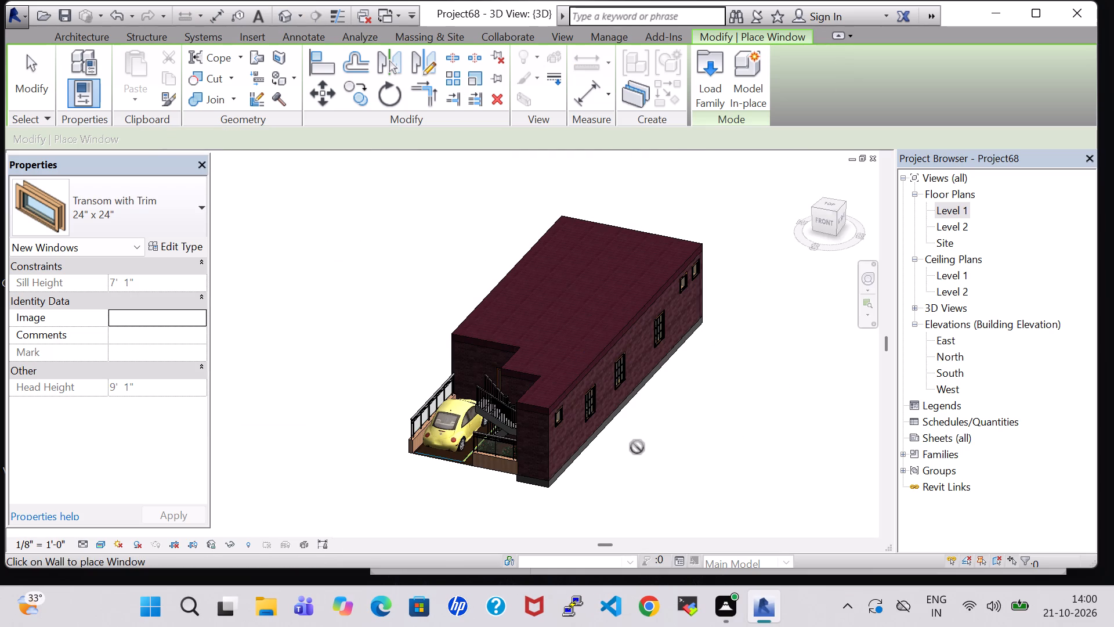
key(Escape)
Examine the house exterior from the east and front in 3D, and the full Level 1 floor plan.
shift+middle_drag(641, 451, 485, 384)
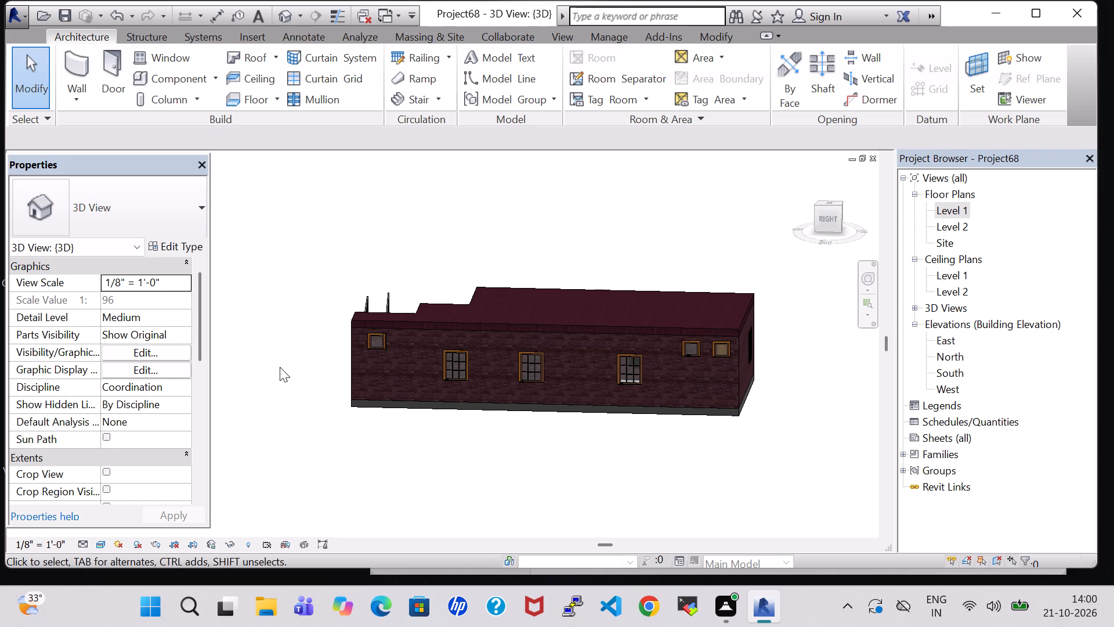
shift+middle_drag(226, 357, 480, 405)
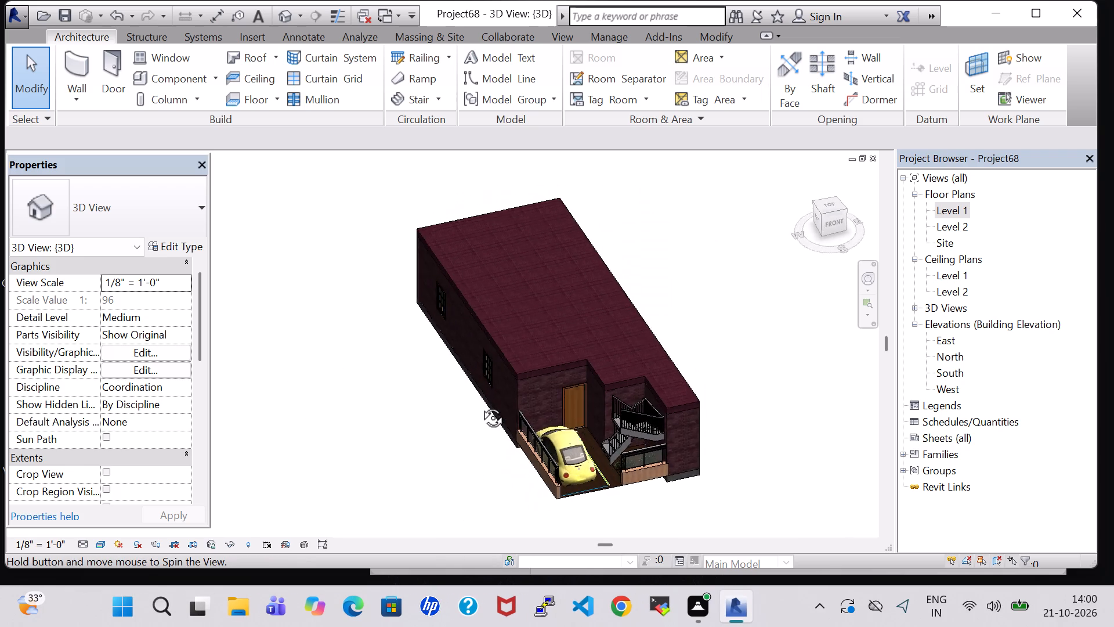
shift+middle_drag(480, 405, 483, 385)
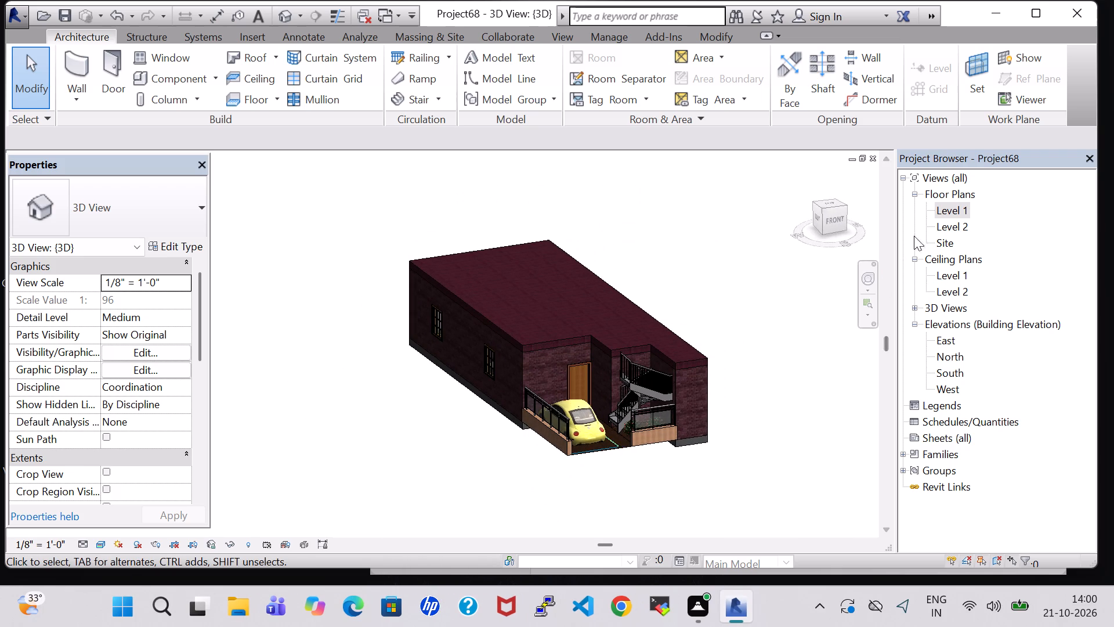
double_click(943, 206)
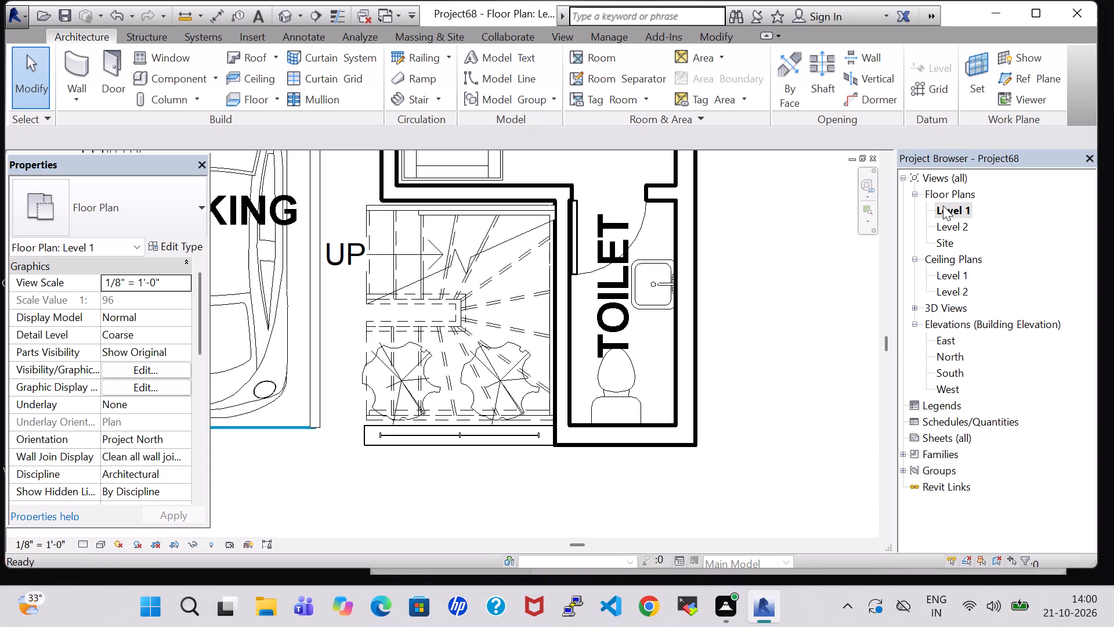
scroll(695, 251, down, 4)
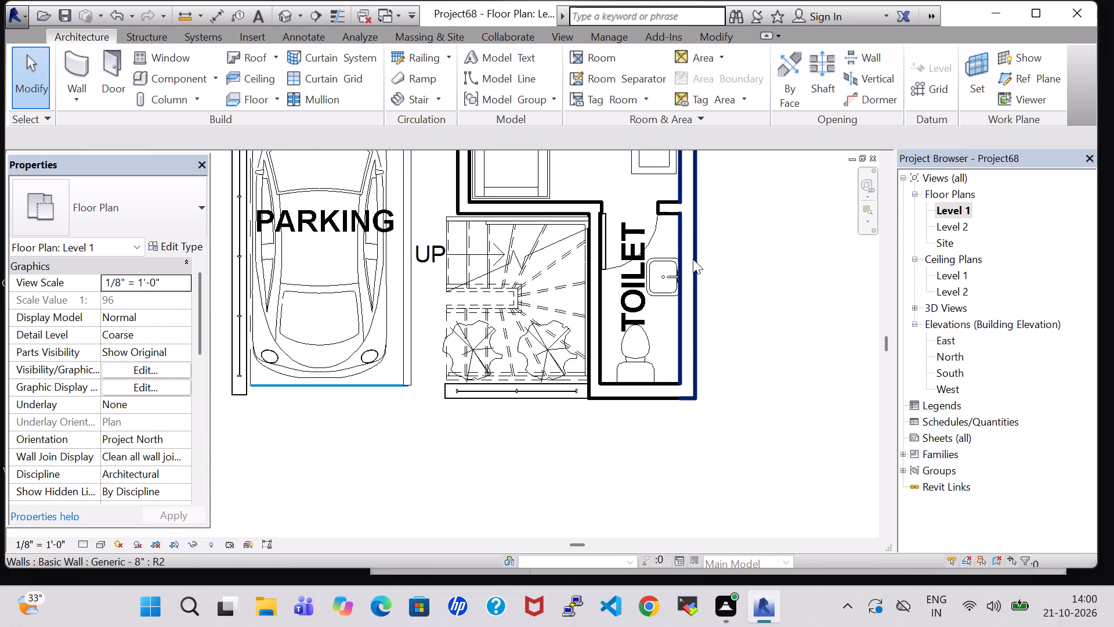
scroll(693, 259, down, 3)
middle_drag(737, 208, 737, 252)
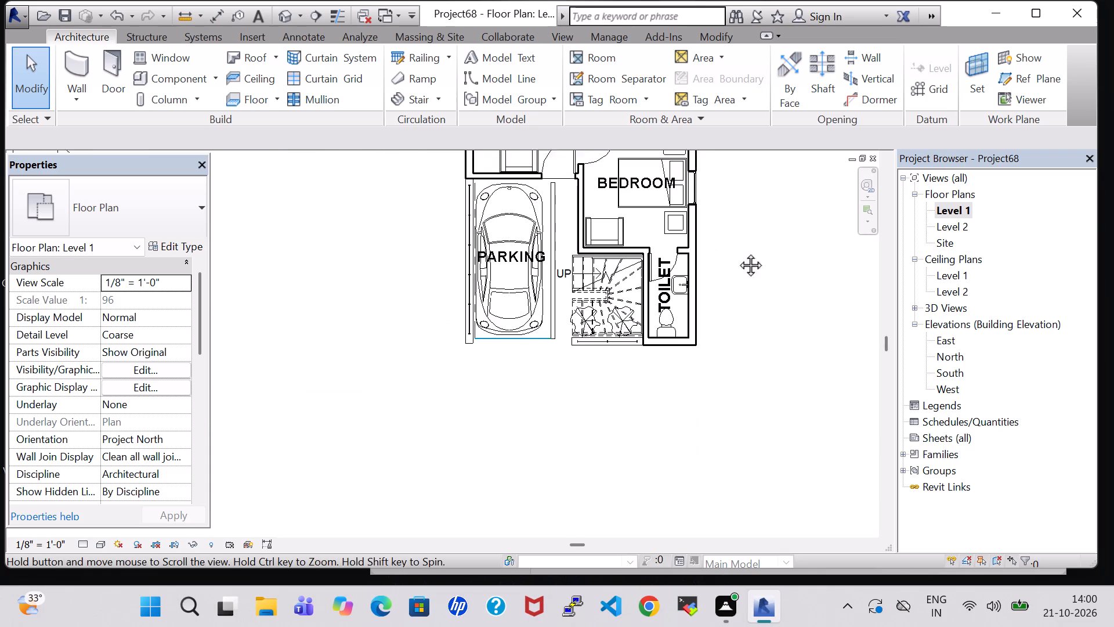
middle_drag(737, 252, 747, 311)
middle_drag(748, 293, 755, 383)
middle_click(755, 383)
scroll(755, 378, down, 1)
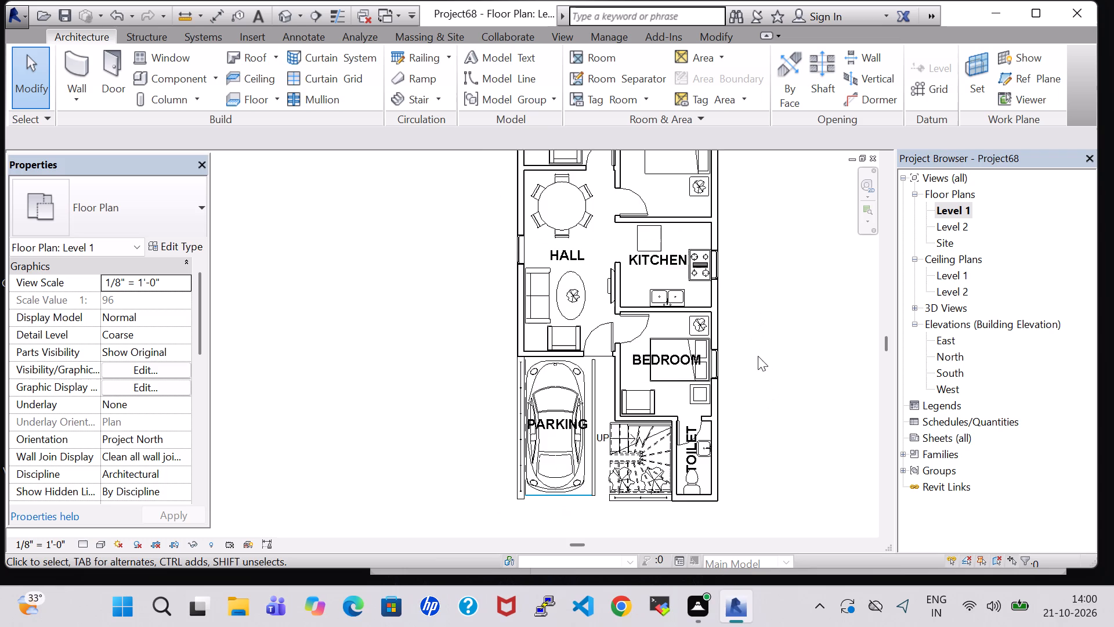
scroll(758, 356, down, 2)
middle_drag(758, 272, 750, 311)
scroll(748, 311, down, 1)
middle_drag(749, 307, 684, 346)
Save the project.
click(68, 14)
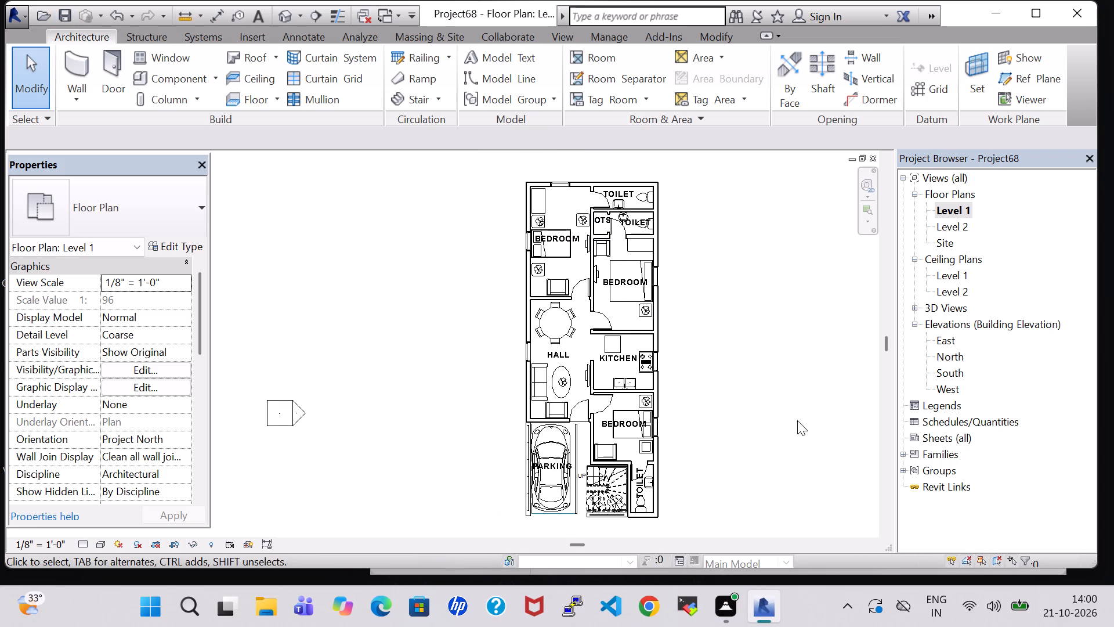
Examine the rear bedrooms and toilets and the overall room layout on the Level 1 floor plan.
scroll(726, 327, up, 7)
middle_drag(595, 188, 673, 414)
scroll(673, 414, up, 1)
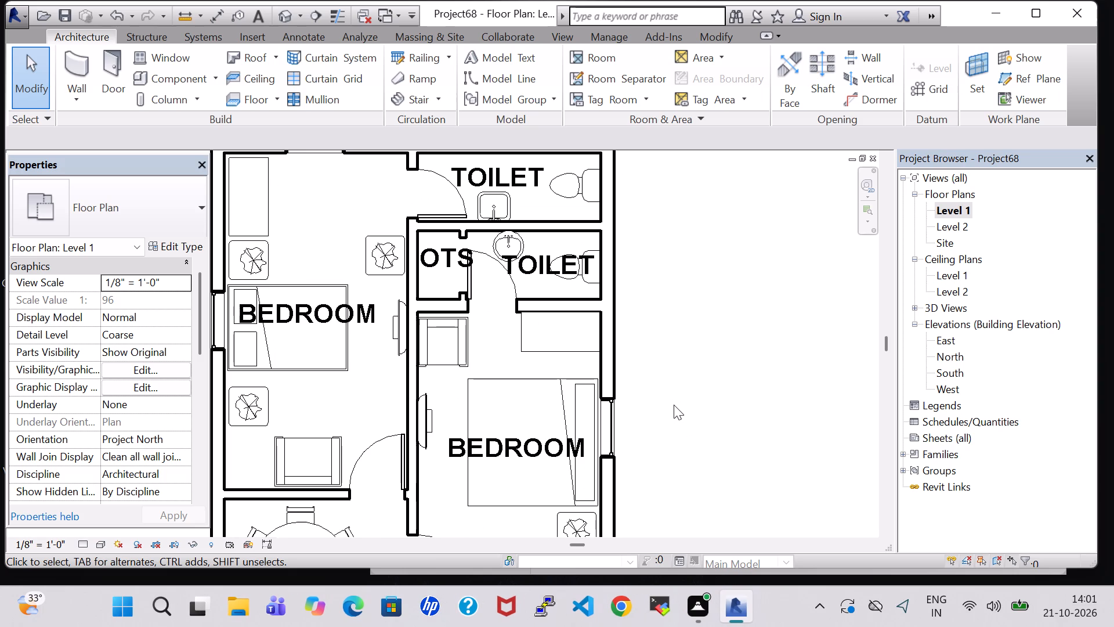
scroll(659, 350, down, 4)
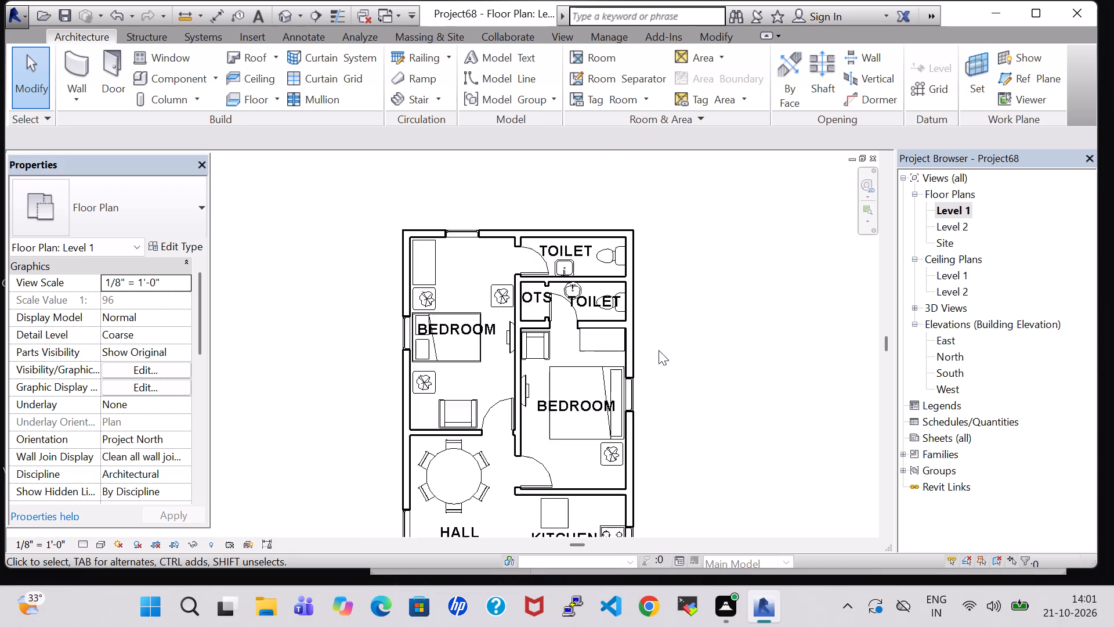
scroll(659, 350, down, 1)
middle_drag(711, 363, 709, 303)
scroll(709, 303, down, 3)
middle_click(704, 346)
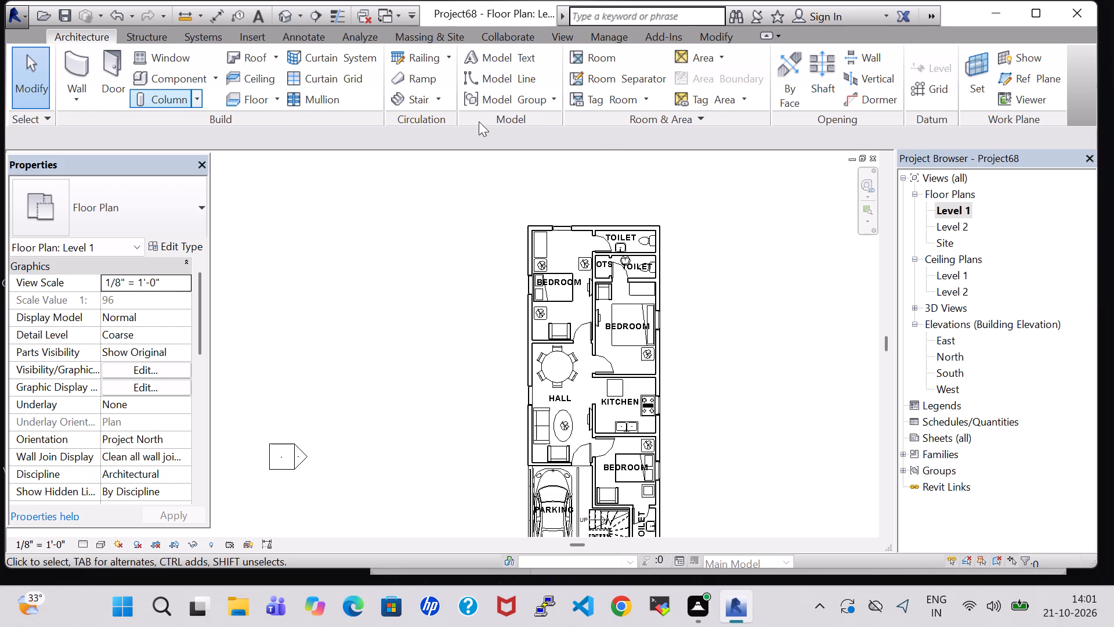
From the default 3D view, export the house model as an IFC 2x3 file named Project68 in the work folder.
click(288, 9)
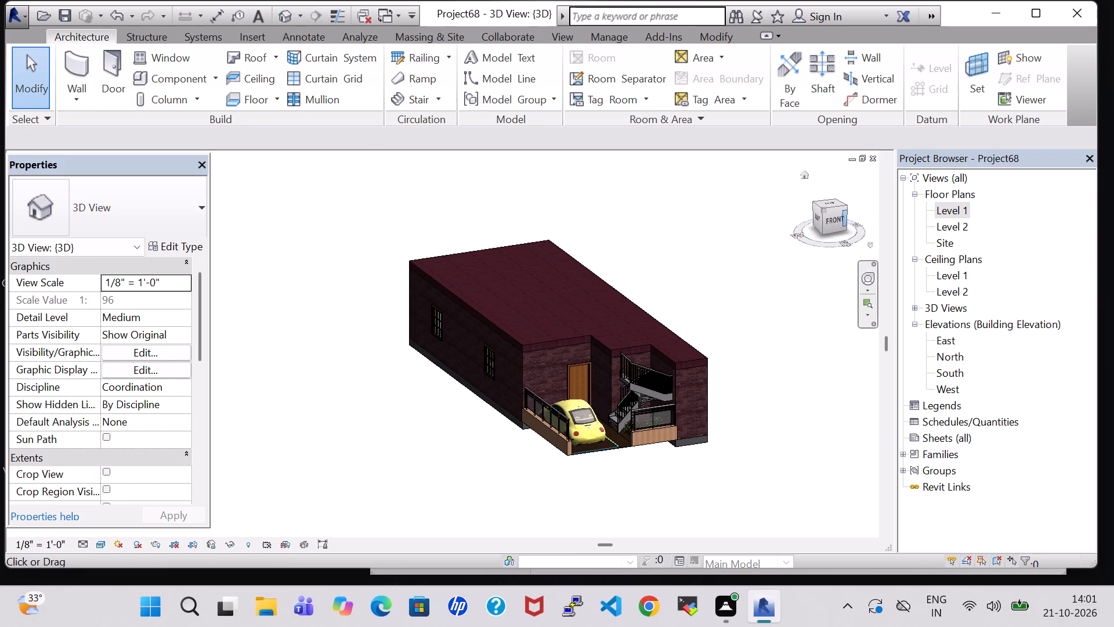
scroll(537, 383, up, 5)
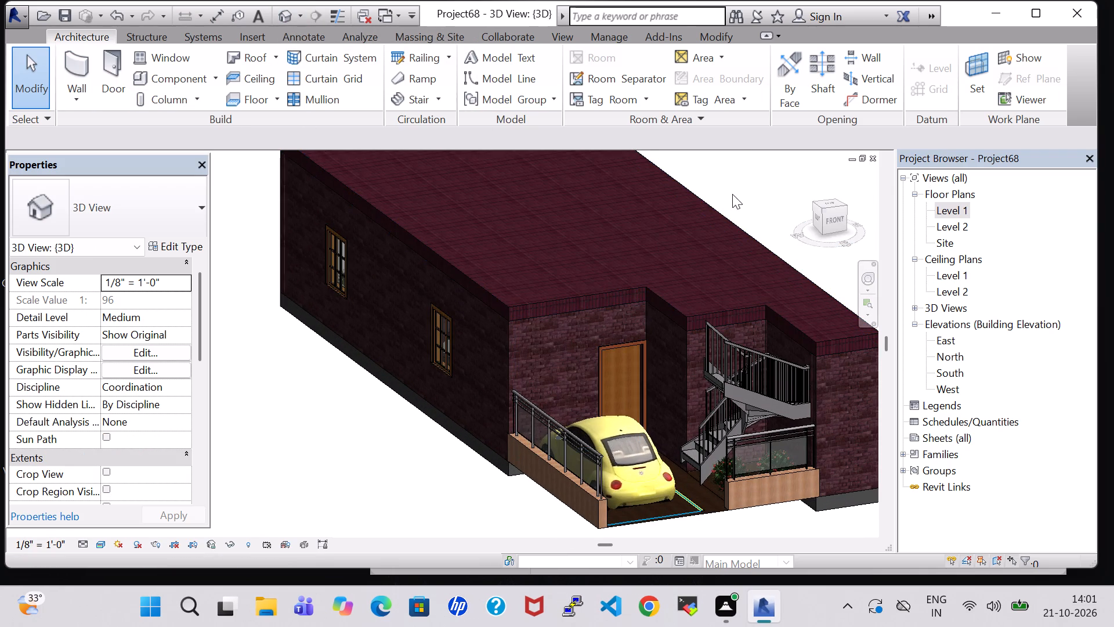
middle_drag(758, 184, 661, 245)
scroll(661, 242, down, 2)
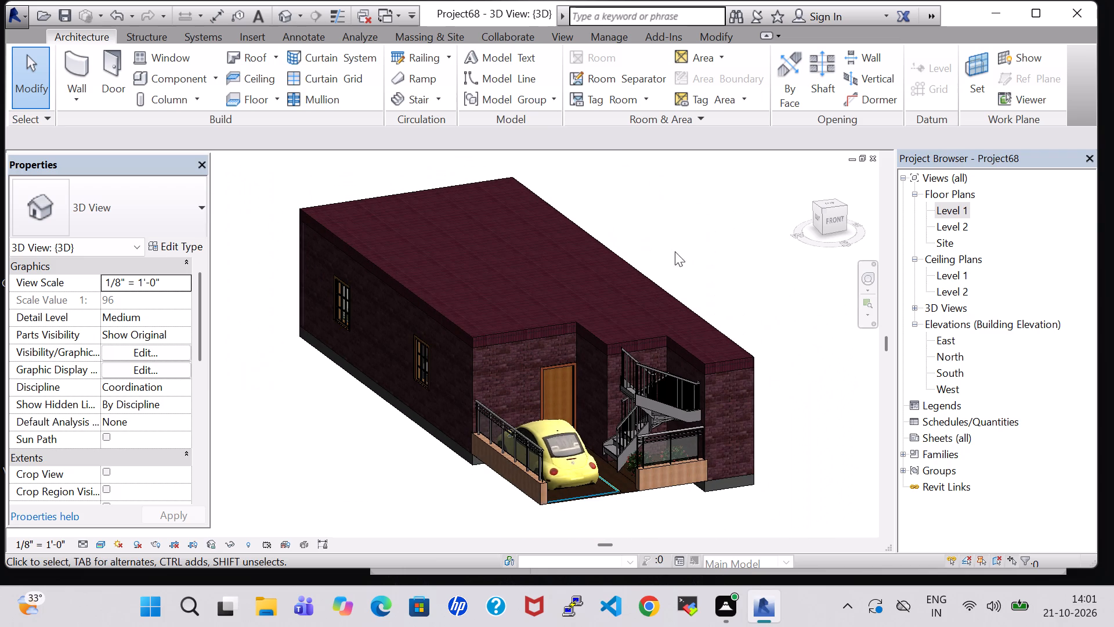
middle_drag(675, 251, 663, 227)
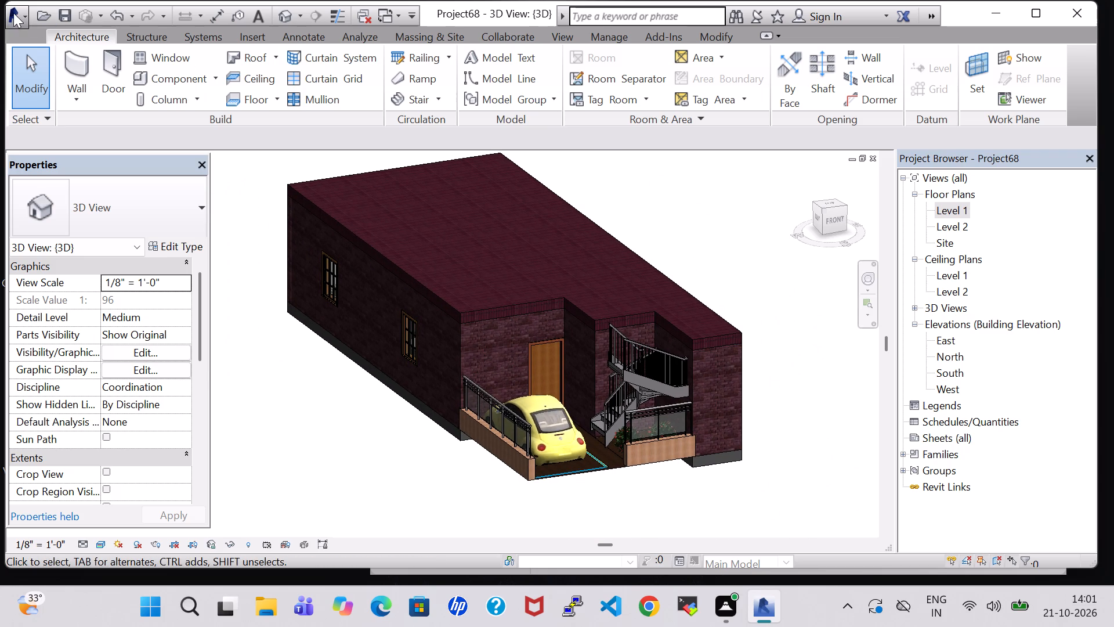
click(13, 13)
click(104, 293)
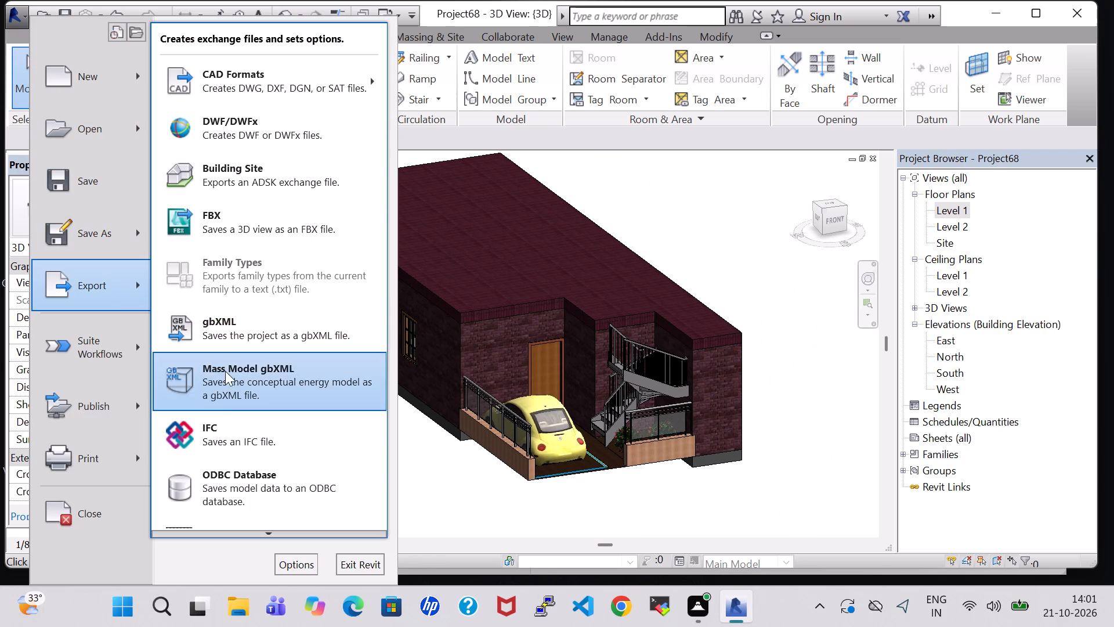
click(226, 431)
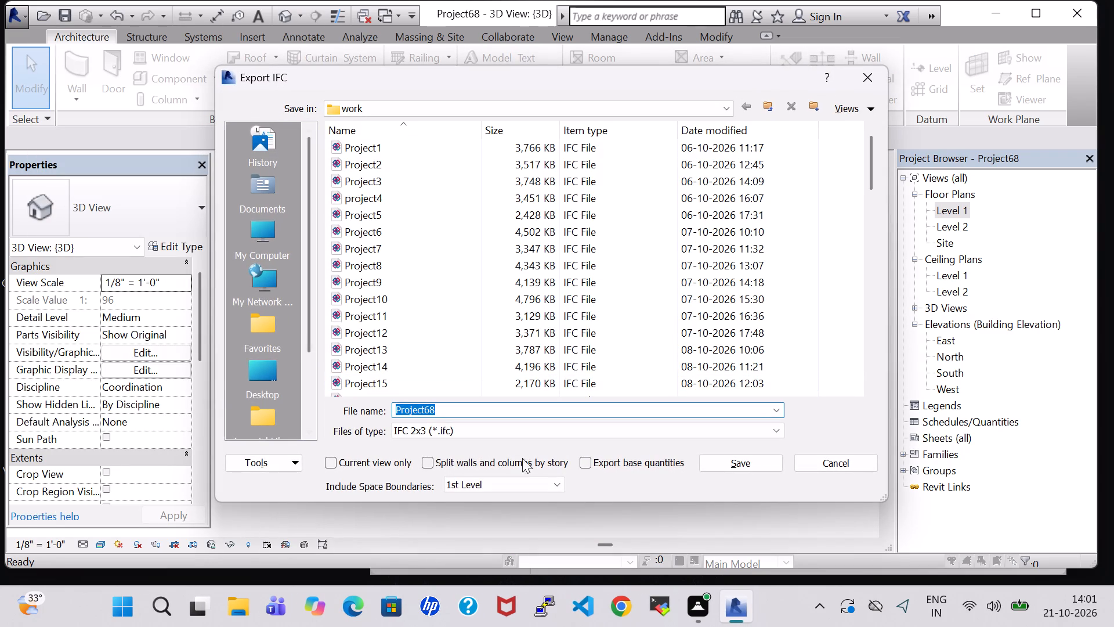
click(750, 460)
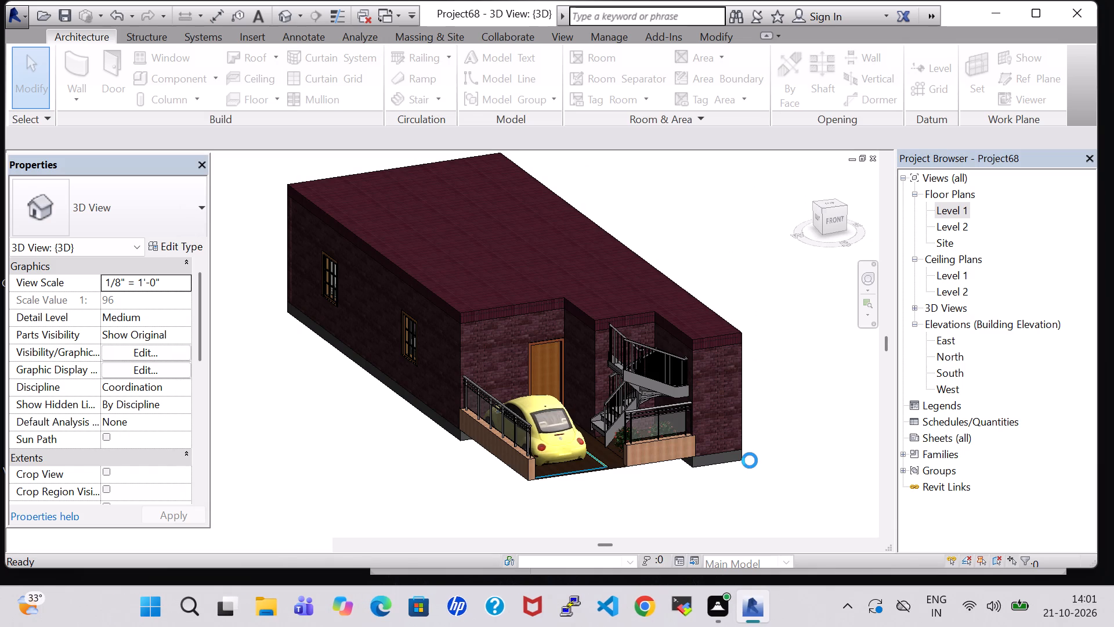